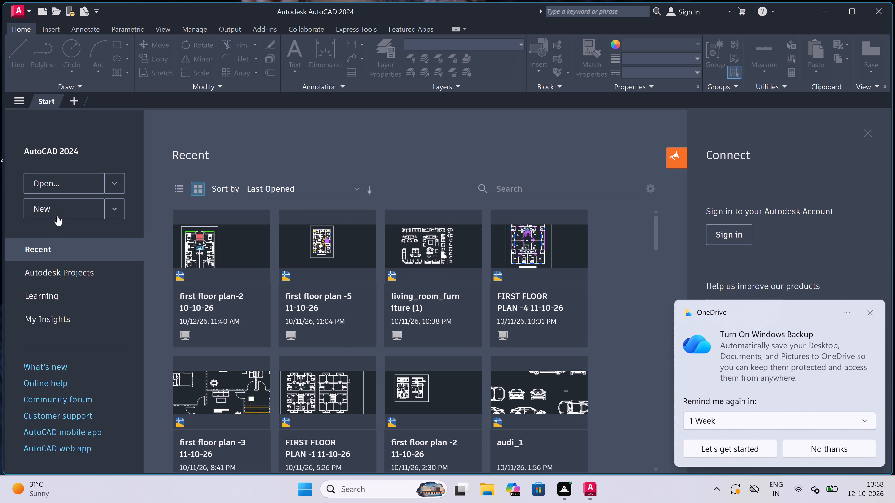
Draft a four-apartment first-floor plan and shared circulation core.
Create a new blank drawing.
left_click(68, 207)
left_click_drag(68, 207, 71, 208)
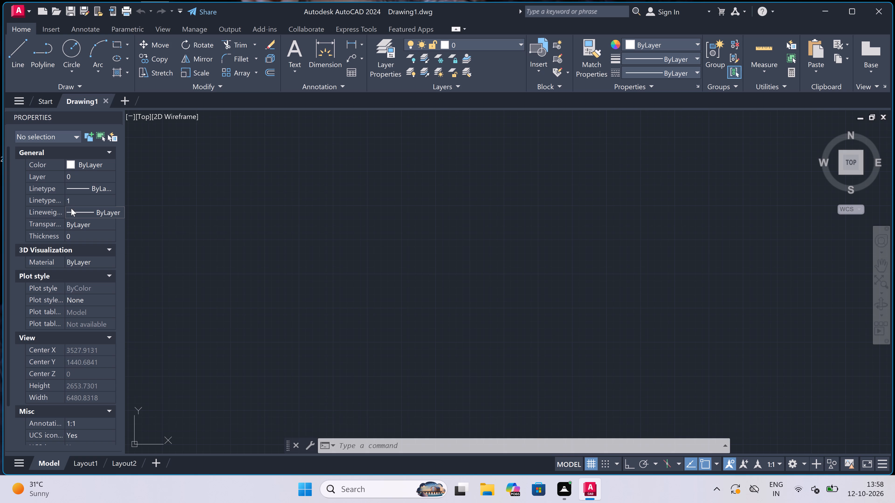
Configure the drawing units to Engineering length type with 0'-0" precision and Inches as the insertion scale.
type("un")
key("space")
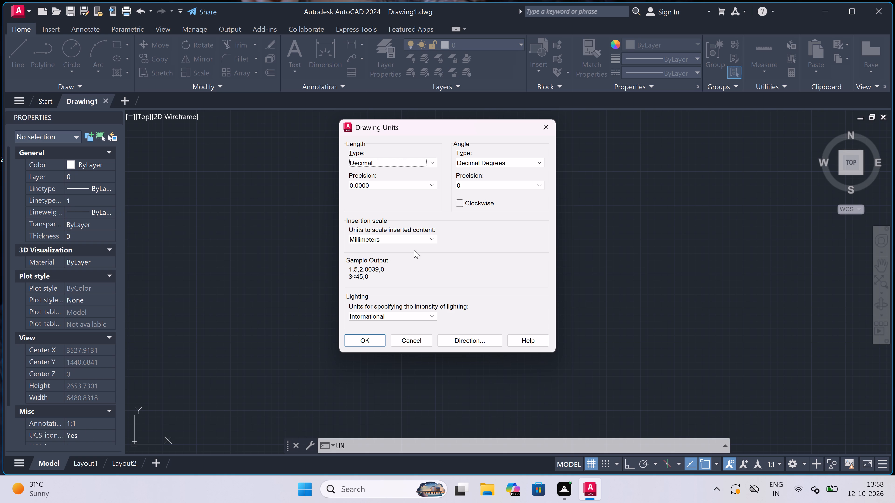
double_click(406, 162)
left_click(407, 163)
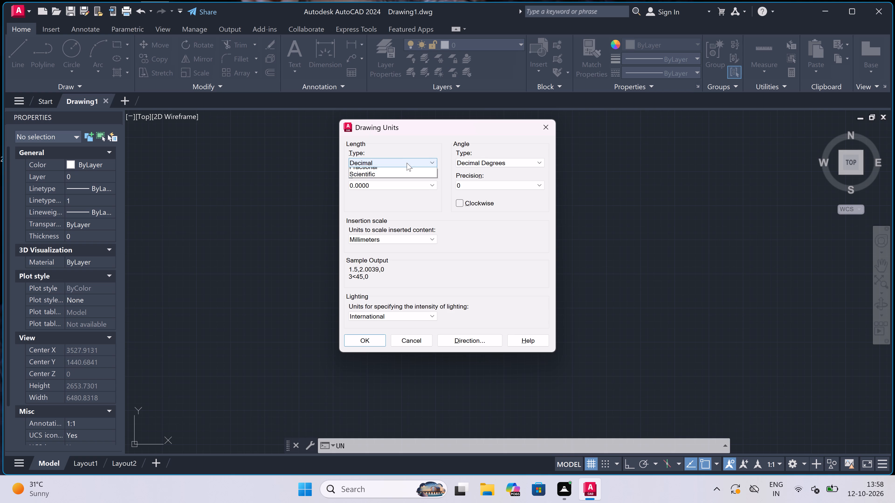
left_click(396, 187)
left_click(396, 186)
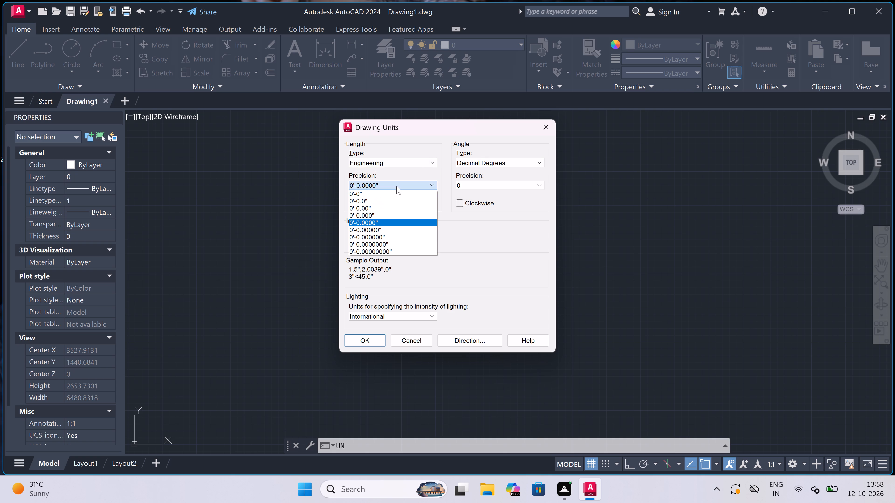
double_click(380, 194)
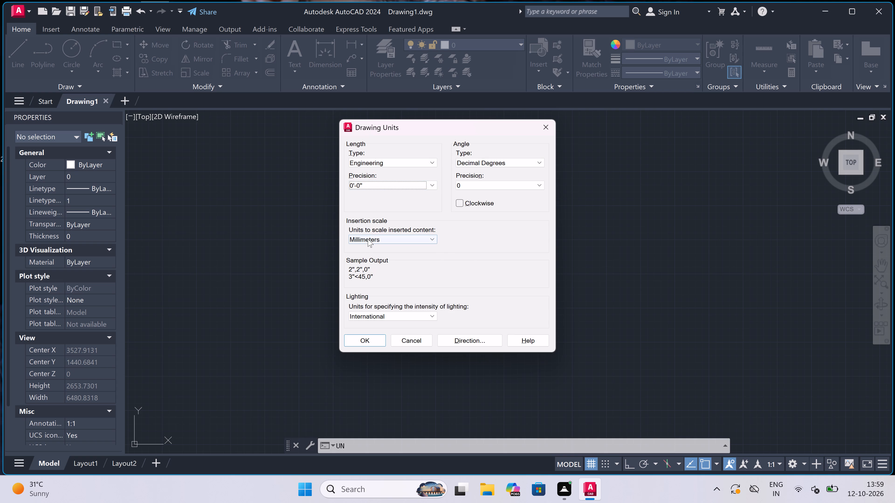
double_click(368, 239)
double_click(370, 240)
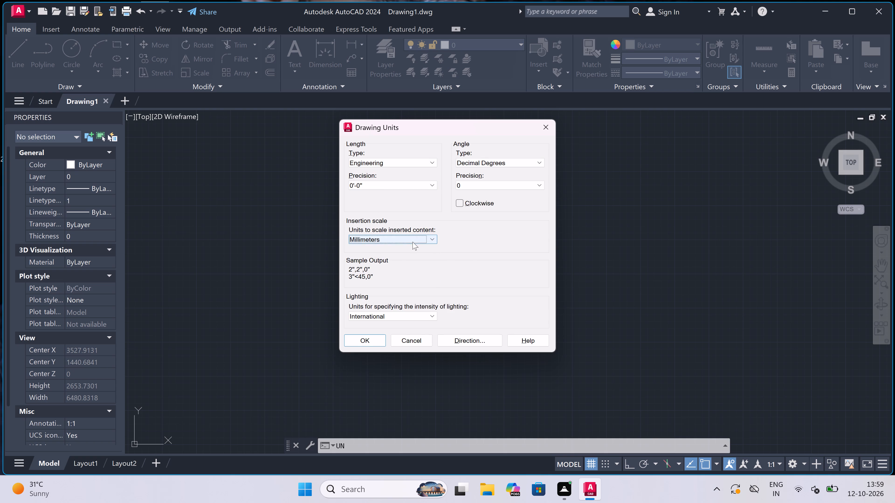
left_click(416, 239)
left_click(408, 256)
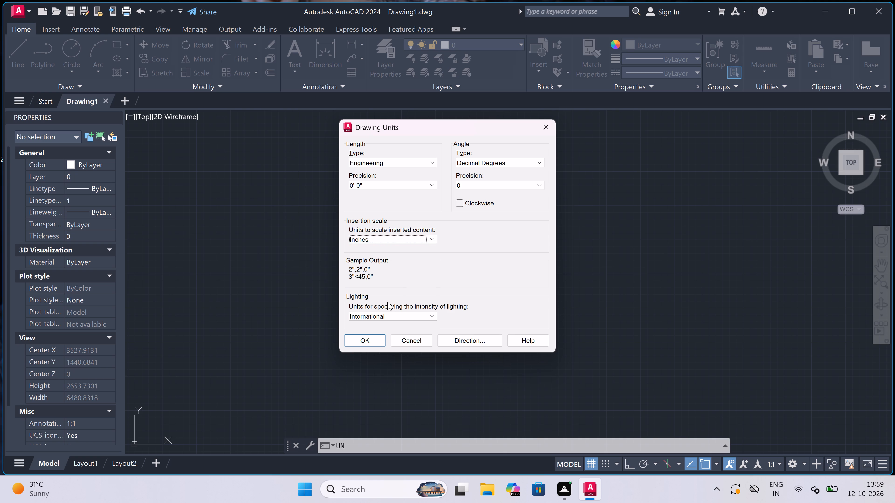
left_click(363, 340)
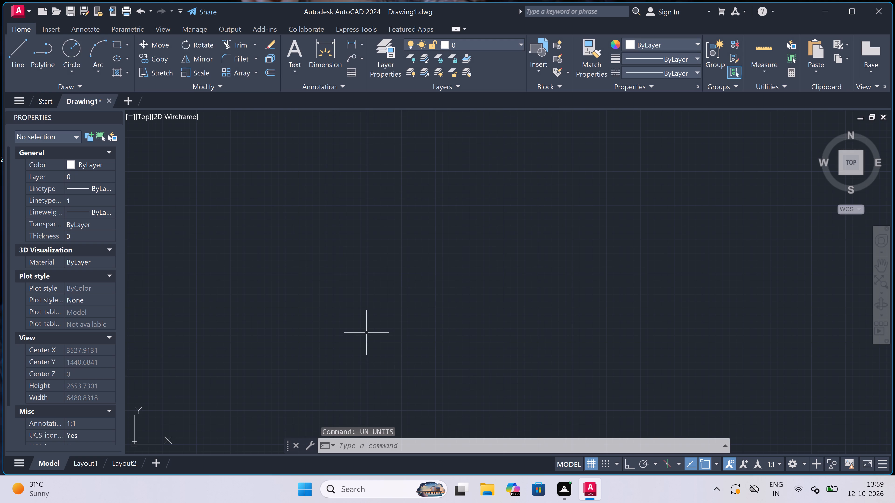
With Ortho on, draw one horizontal and one vertical construction line through a common point near the top of the drawing area.
type("xl")
key("space")
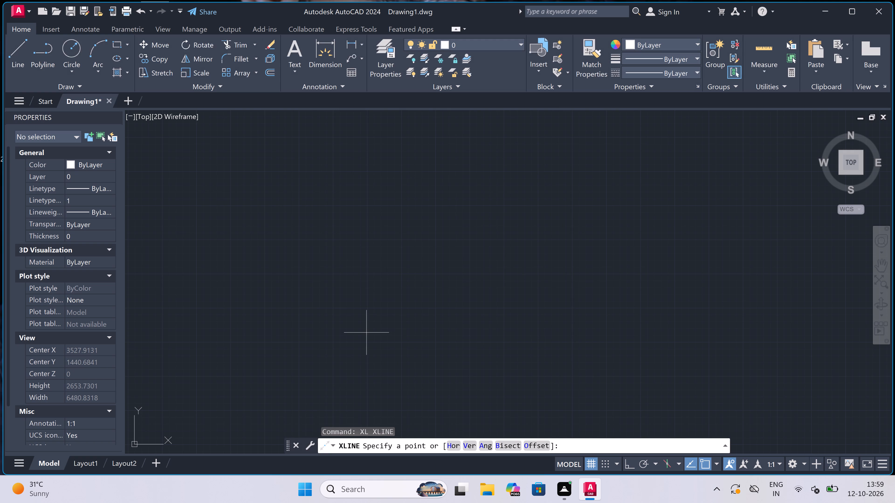
left_click(336, 129)
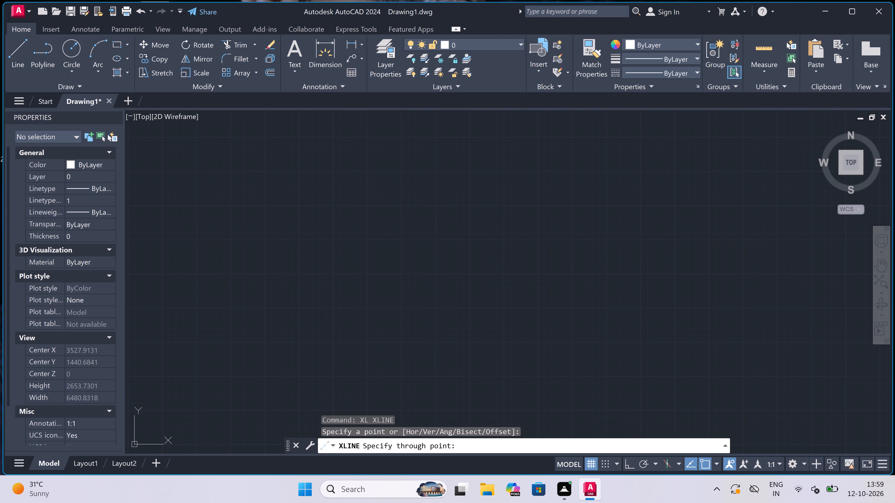
key("F8")
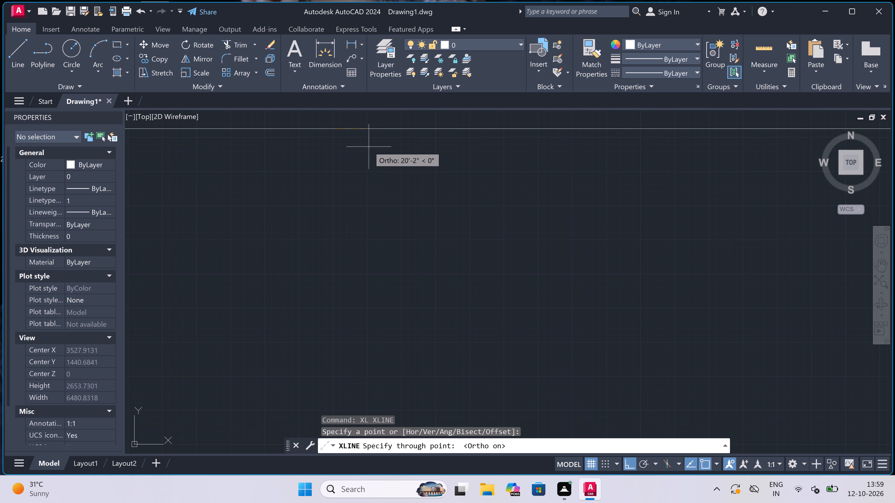
left_click(366, 140)
left_click(338, 242)
key("Escape")
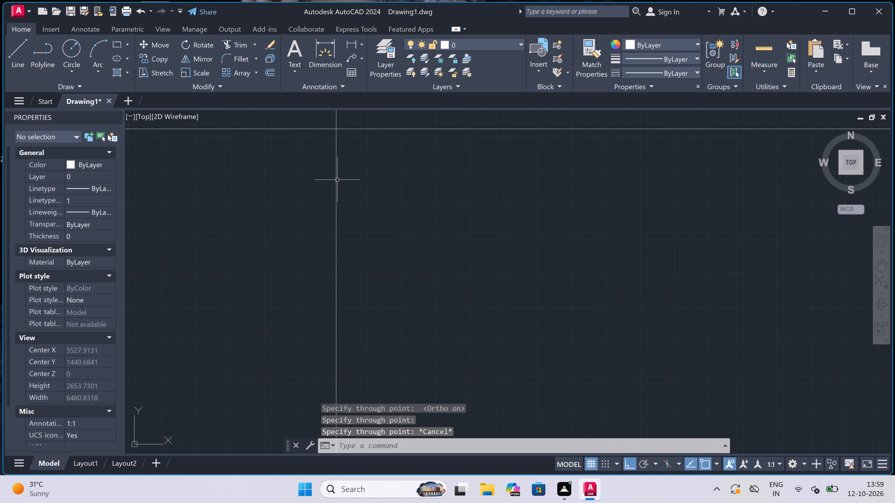
Trim the construction line ends above and left of their intersection to leave an upper-left corner.
scroll(339, 123, "up", 3)
type("tr")
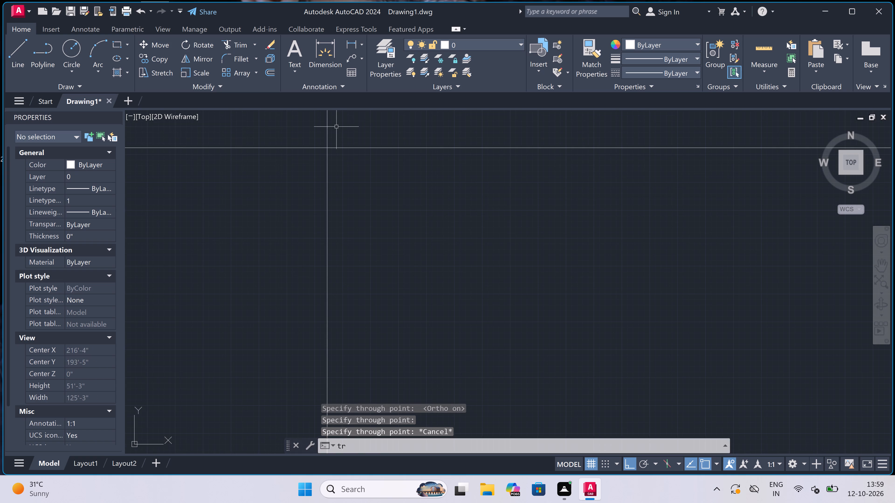
key("space")
left_click(336, 127)
left_click(170, 182)
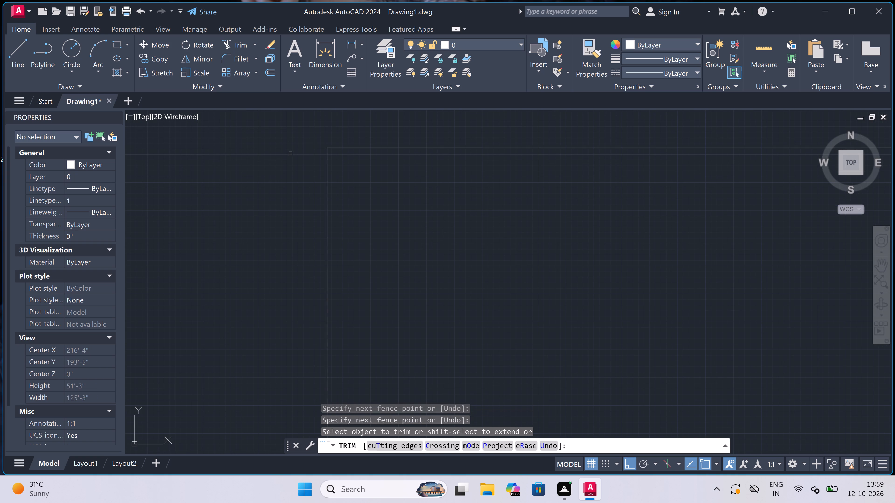
key("Escape")
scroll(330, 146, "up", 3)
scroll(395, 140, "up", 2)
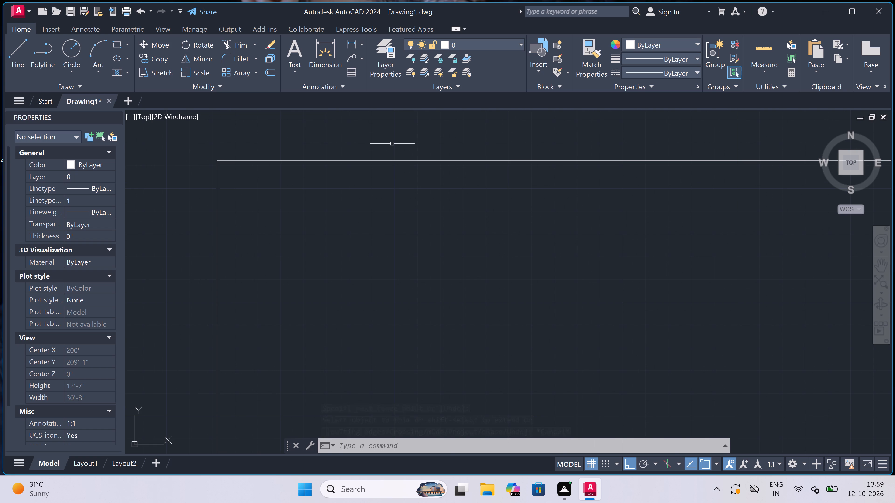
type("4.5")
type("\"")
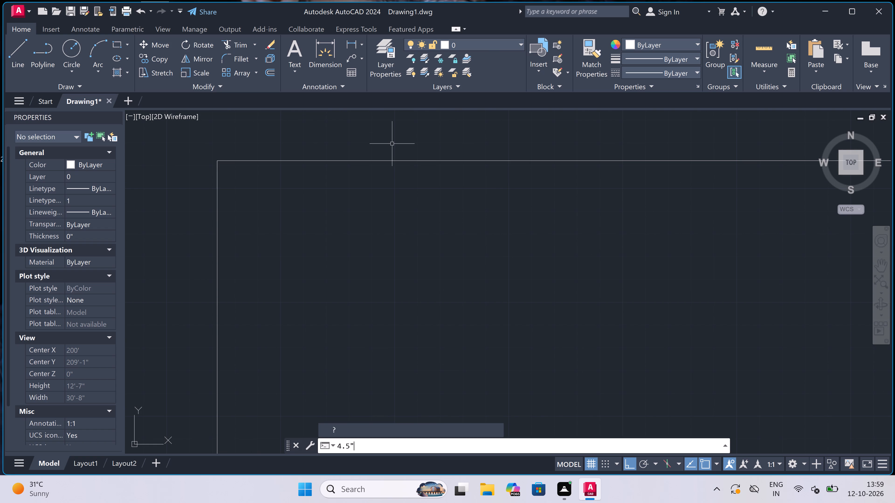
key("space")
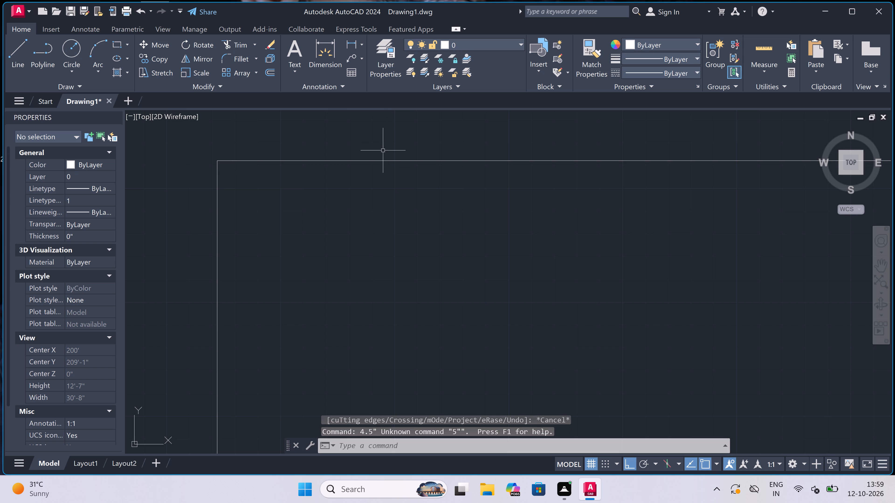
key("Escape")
Offset the top horizontal line and the left vertical line 4.5" towards the inside of the corner.
type("o")
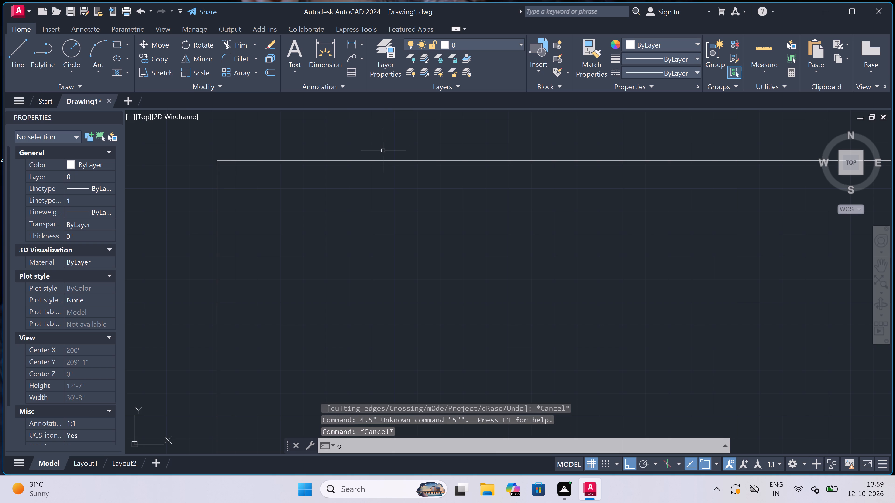
key("space")
left_click(379, 163)
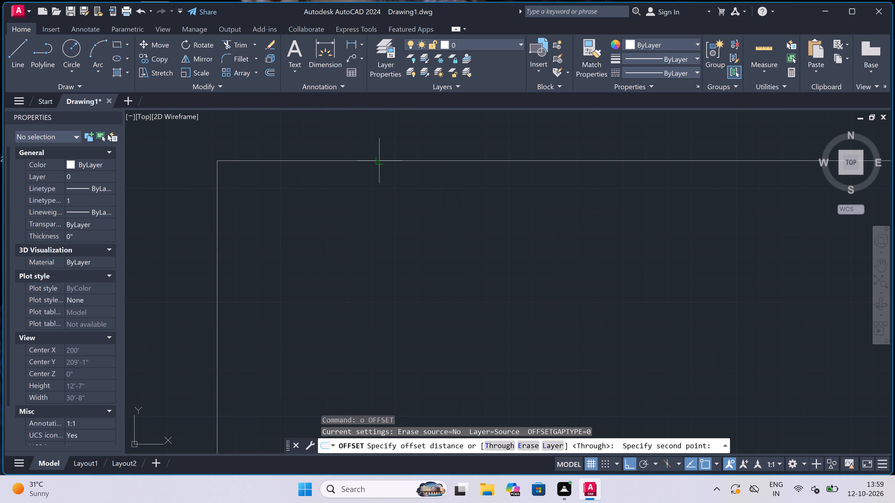
type("4.5")
type("\"")
key("space")
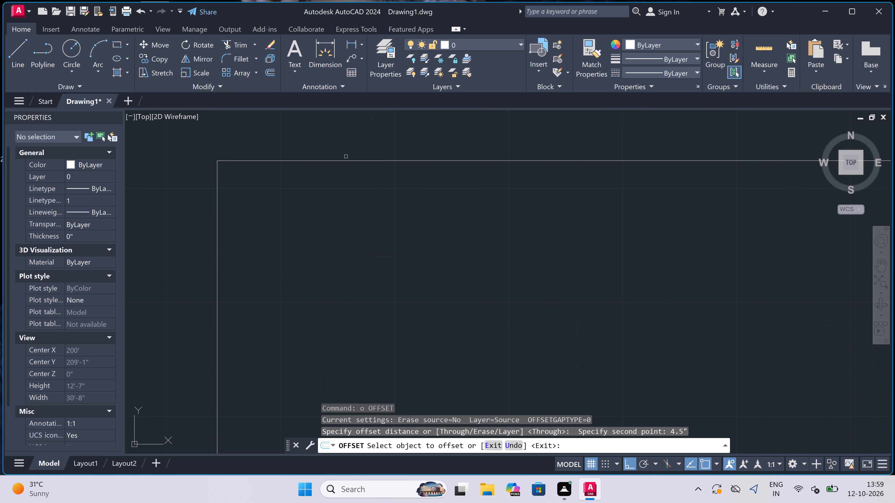
left_click(342, 162)
left_click(328, 188)
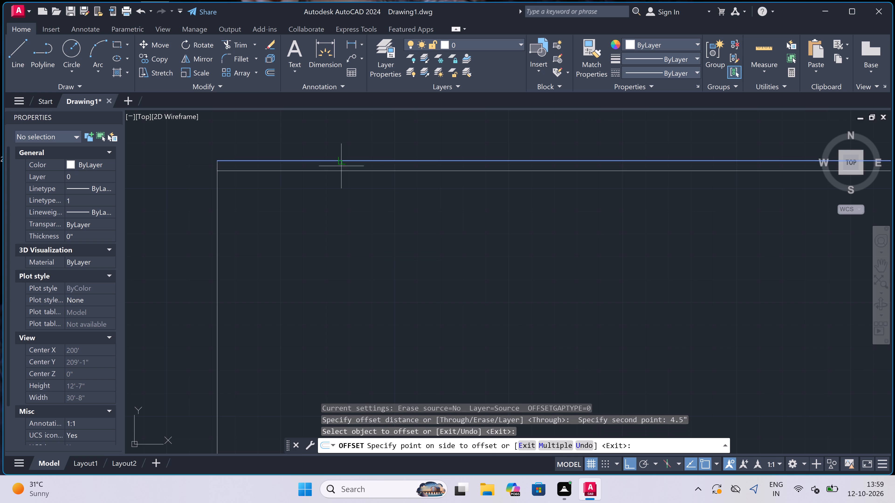
left_click(217, 186)
left_click(238, 186)
scroll(239, 186, "up", 1)
scroll(265, 179, "up", 1)
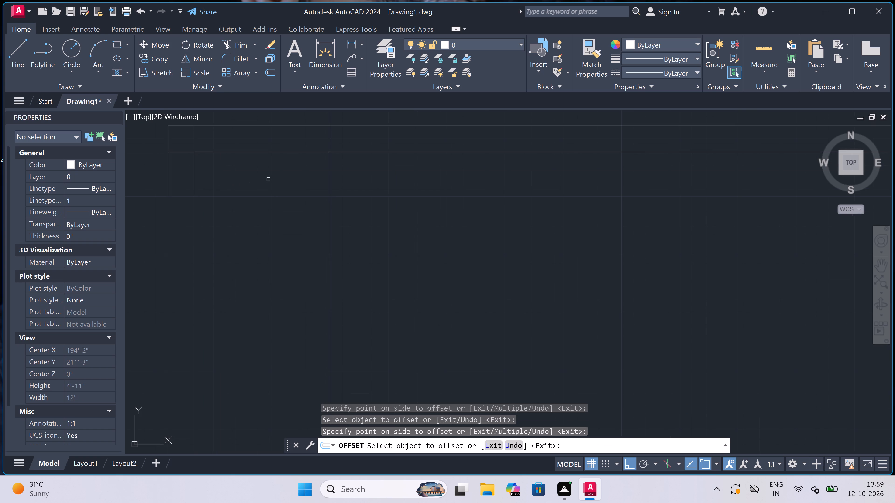
key("Escape")
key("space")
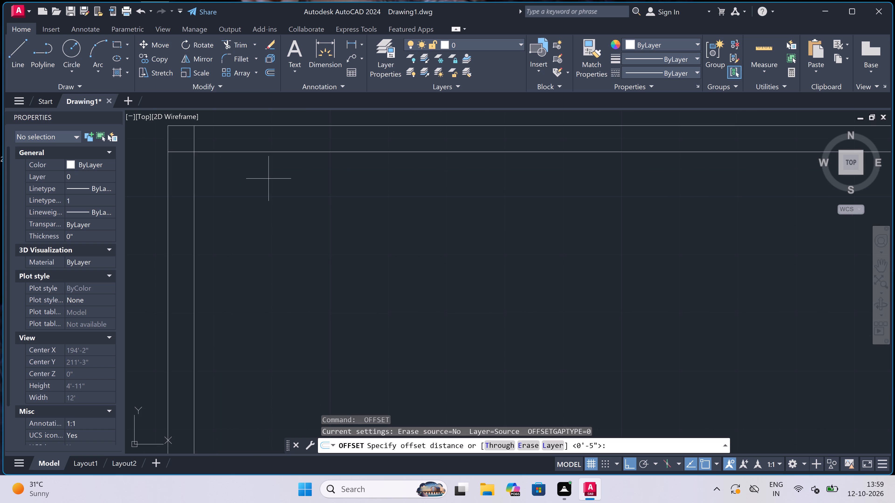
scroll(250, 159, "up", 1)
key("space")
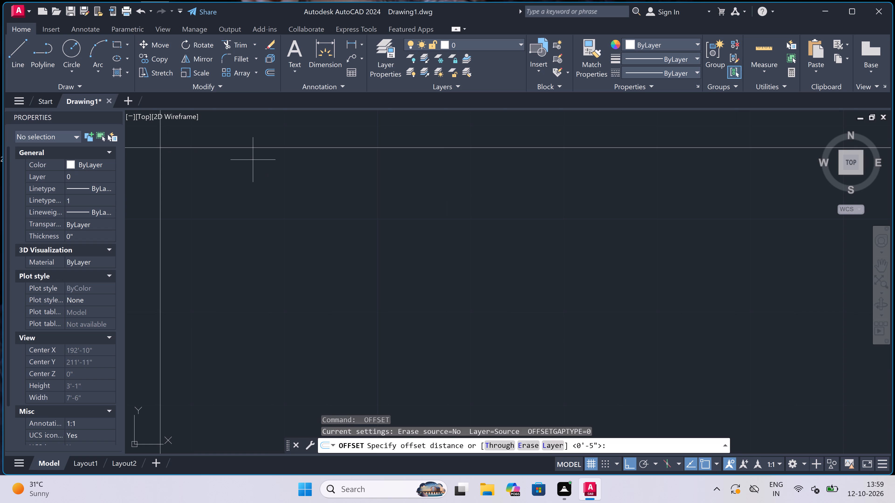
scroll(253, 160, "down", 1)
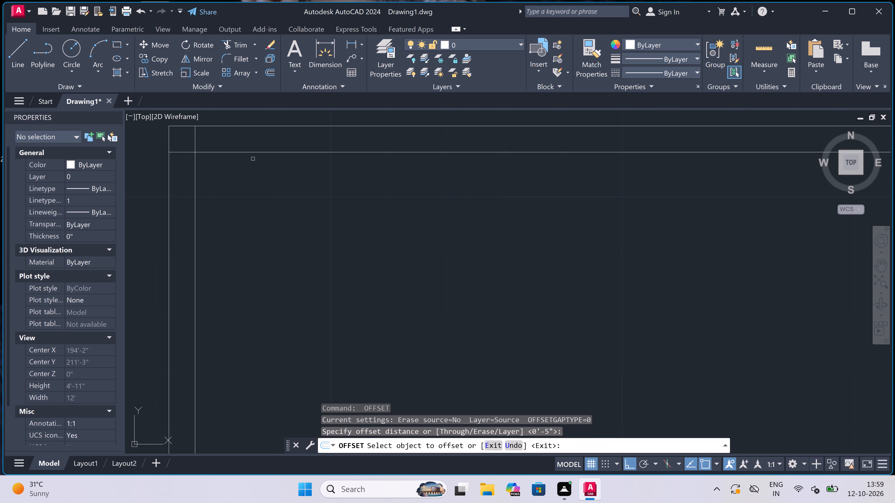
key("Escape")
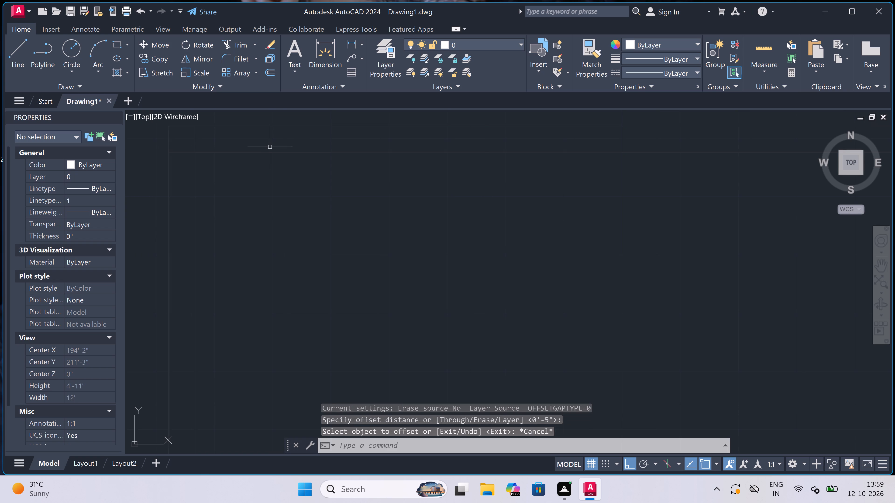
Offset the inner top horizontal line 4'6" downward.
type("o")
key("space")
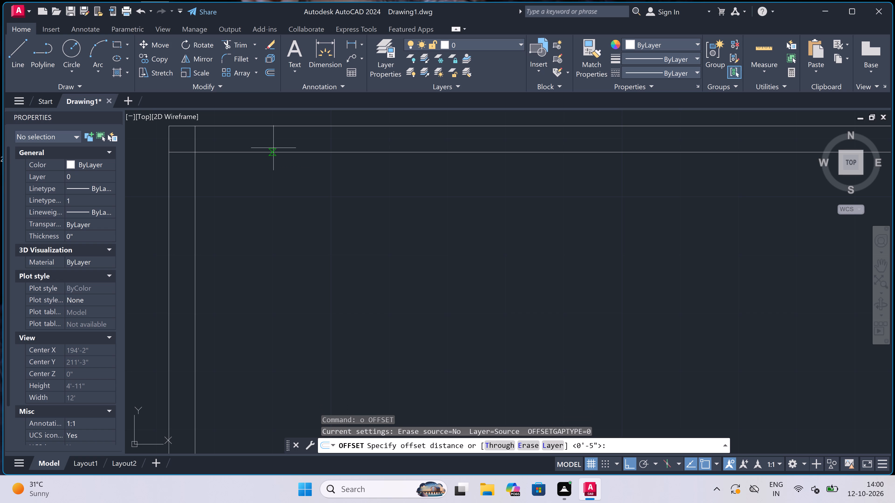
left_click(330, 152)
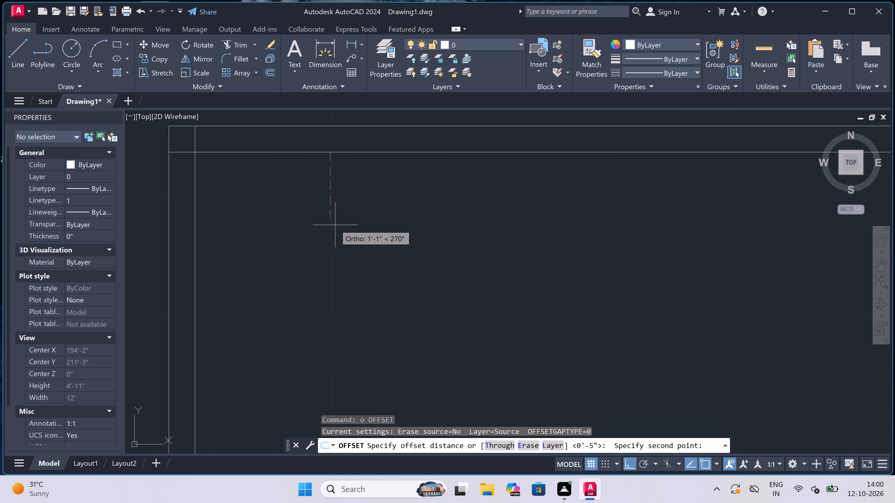
type("4'6")
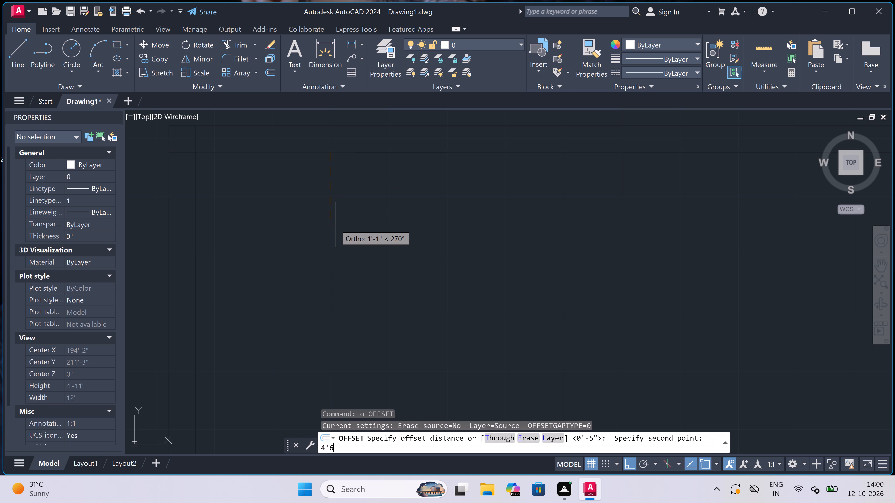
type("\"")
key("space")
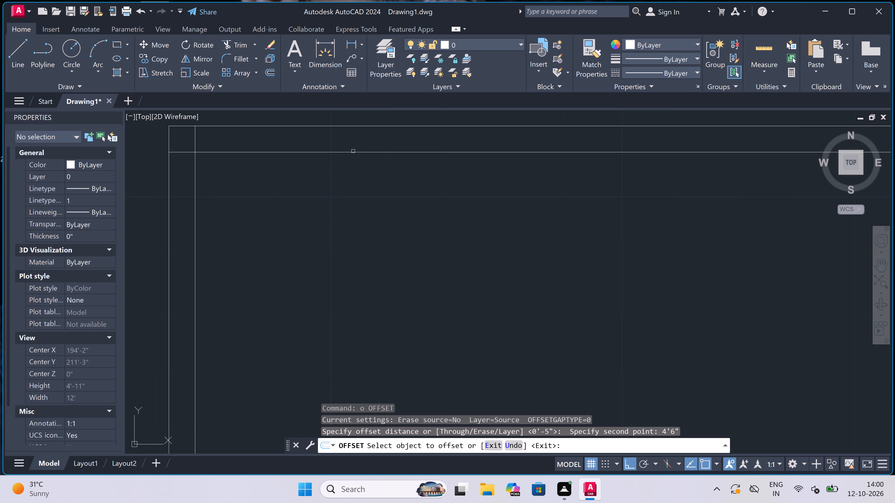
left_click_drag(353, 153, 355, 157)
left_click(352, 195)
scroll(353, 196, "down", 4)
scroll(361, 225, "up", 3)
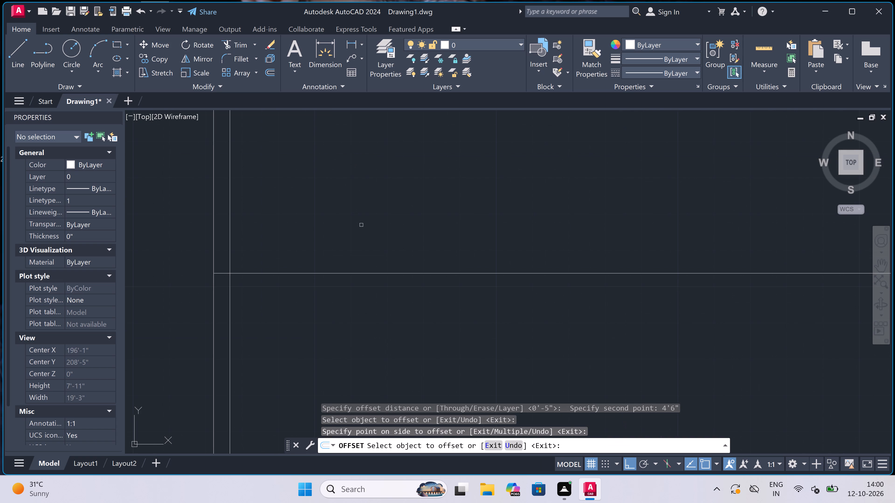
key("Escape")
Offset the lowest horizontal line 4.5" downward to give the first interior horizontal wall its thickness.
key("space")
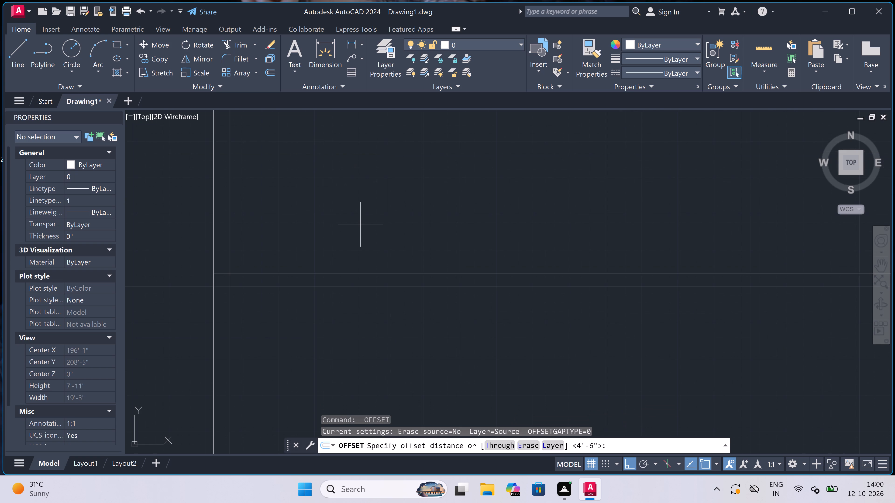
left_click(344, 272)
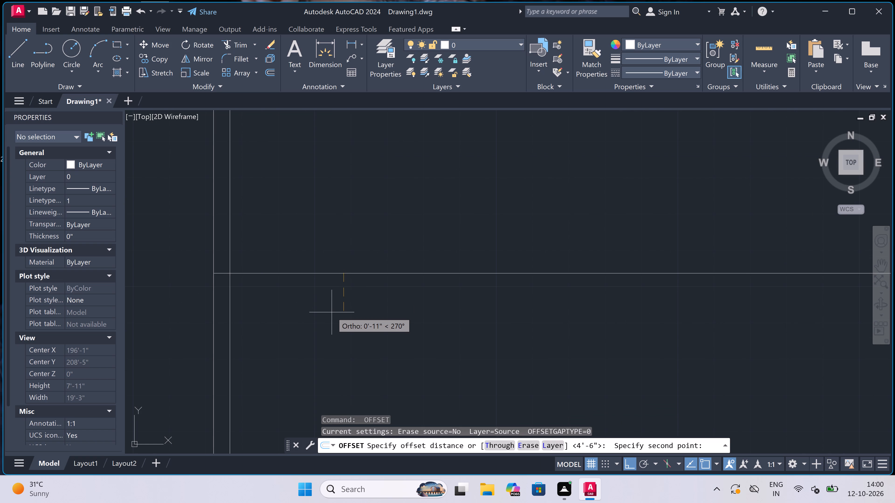
key("4")
type(".5\"")
key("space")
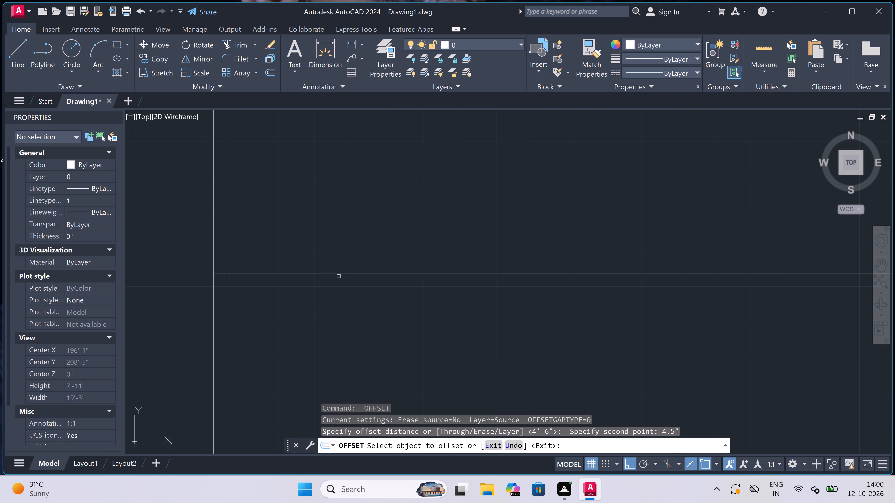
left_click(336, 275)
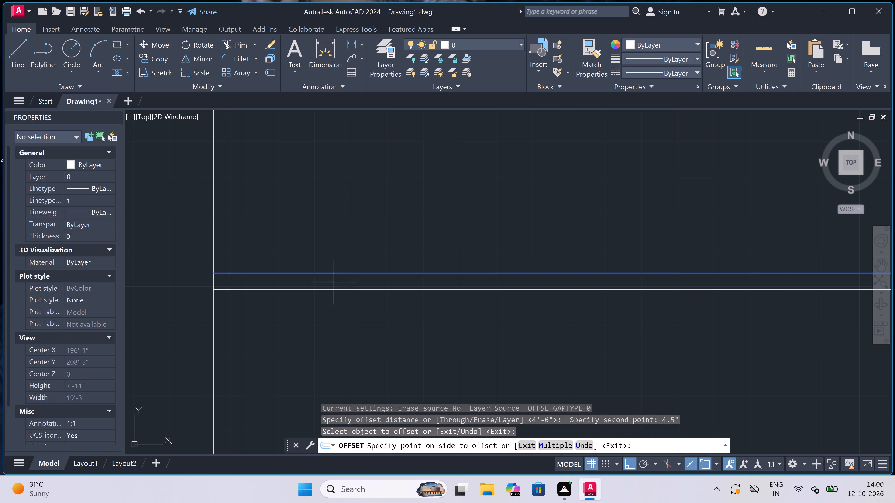
left_click(332, 290)
key("Escape")
Offset the lower line of the interior horizontal wall 12' downward.
key("space")
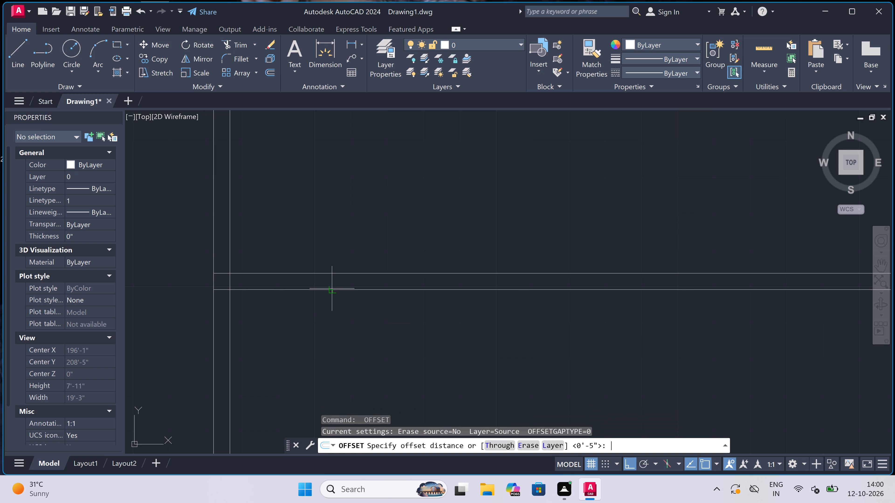
scroll(359, 236, "down", 3)
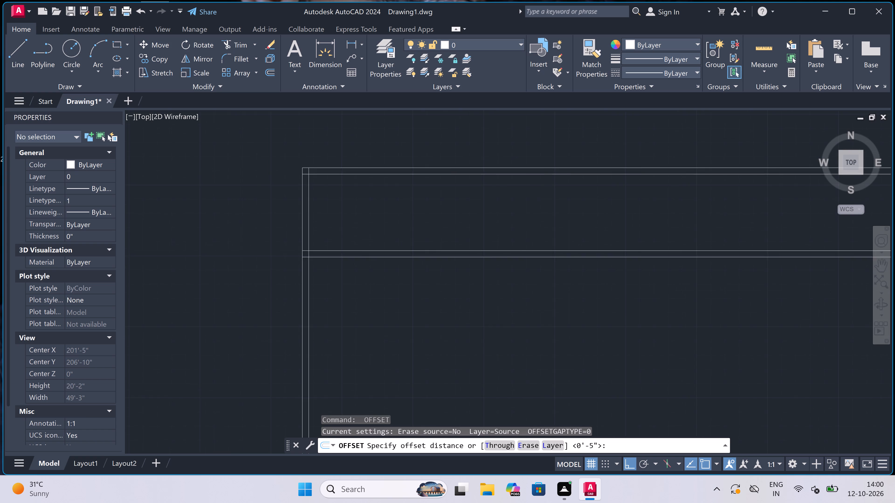
scroll(359, 254, "up", 3)
left_click(372, 238)
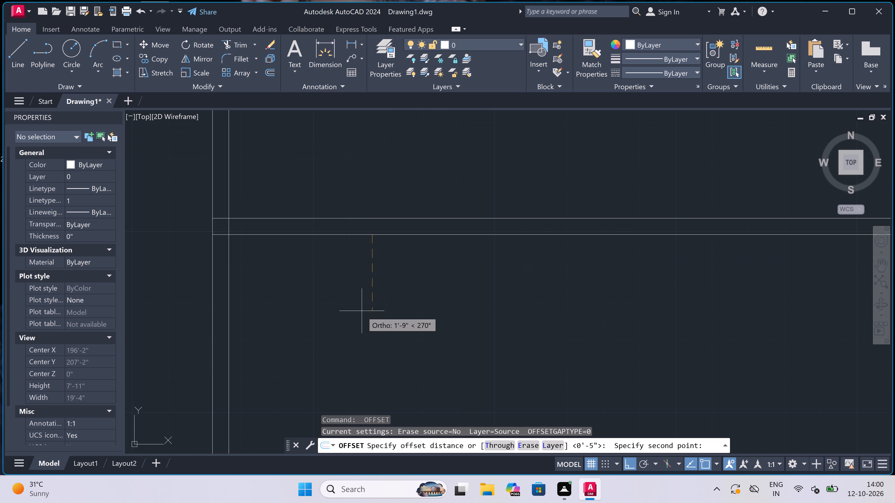
type("12'")
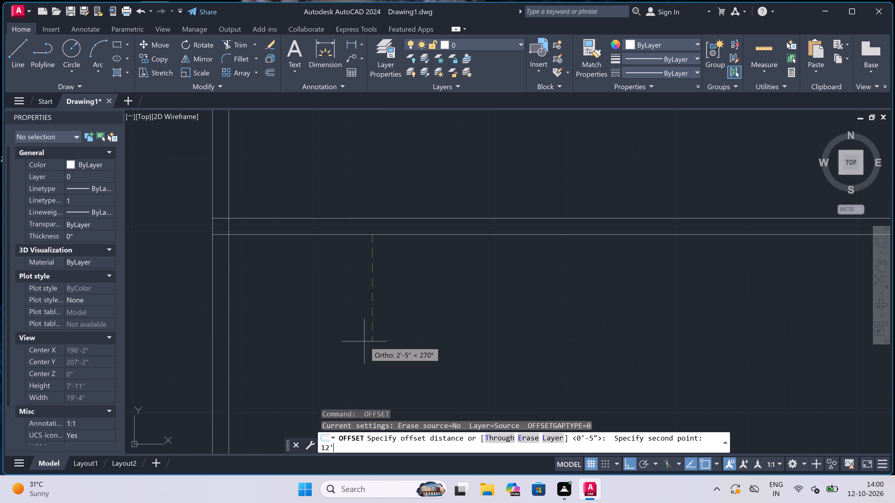
key("space")
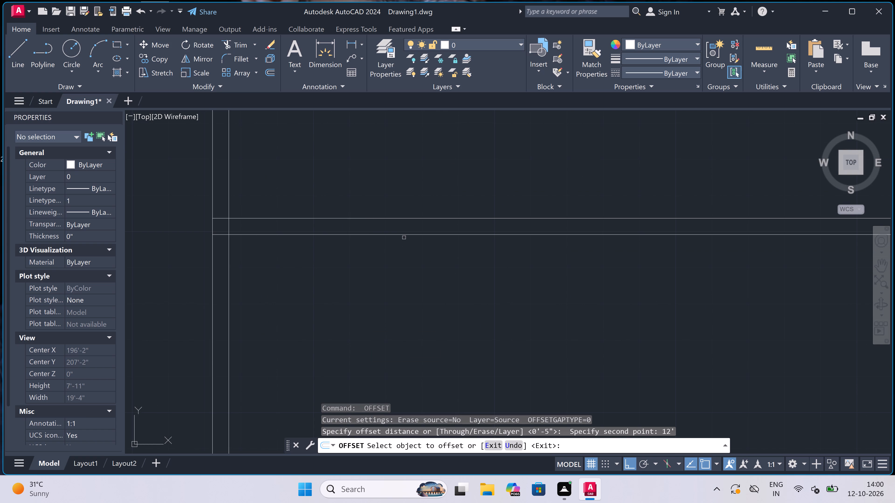
left_click_drag(404, 235, 404, 239)
left_click(403, 256)
scroll(403, 255, "down", 3)
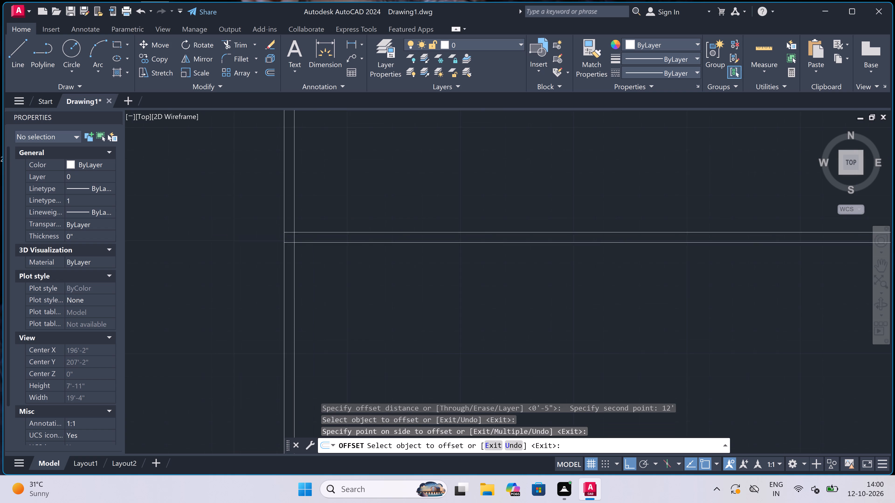
scroll(403, 255, "down", 5)
scroll(442, 275, "up", 3)
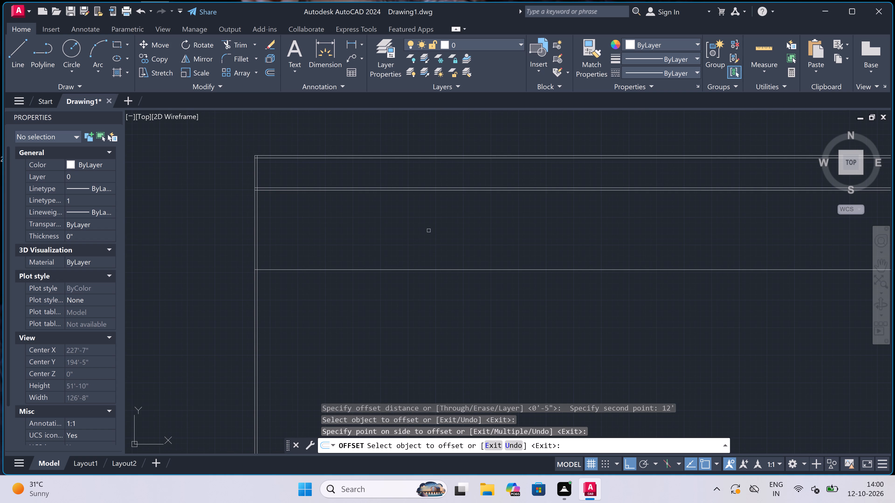
key("Escape")
Offset the new lowest horizontal line 4.5" downward to form the second interior horizontal wall.
key("space")
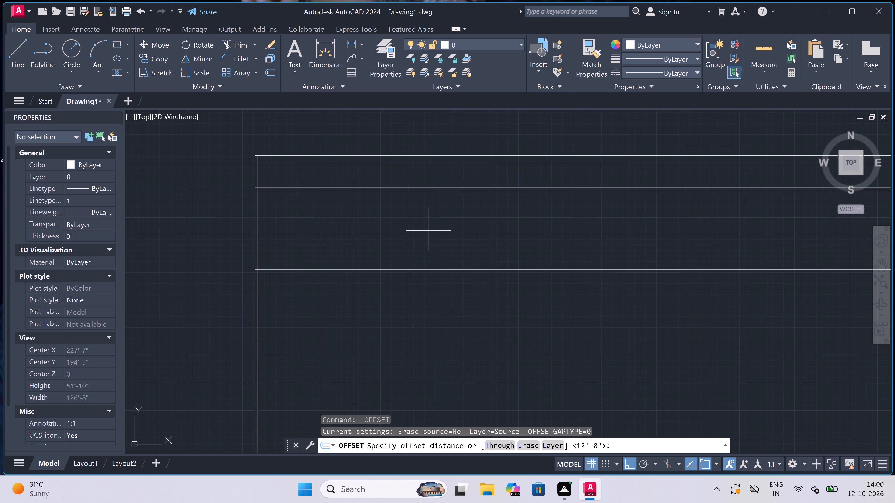
scroll(254, 222, "up", 1)
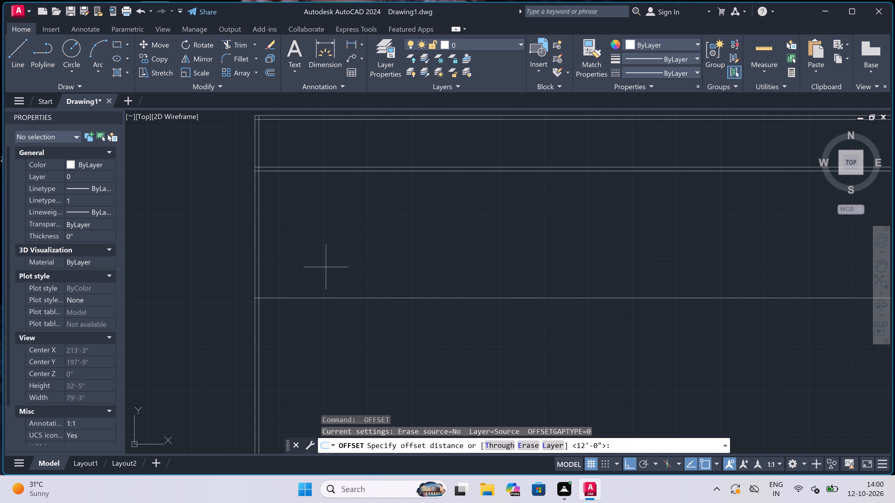
left_click(339, 296)
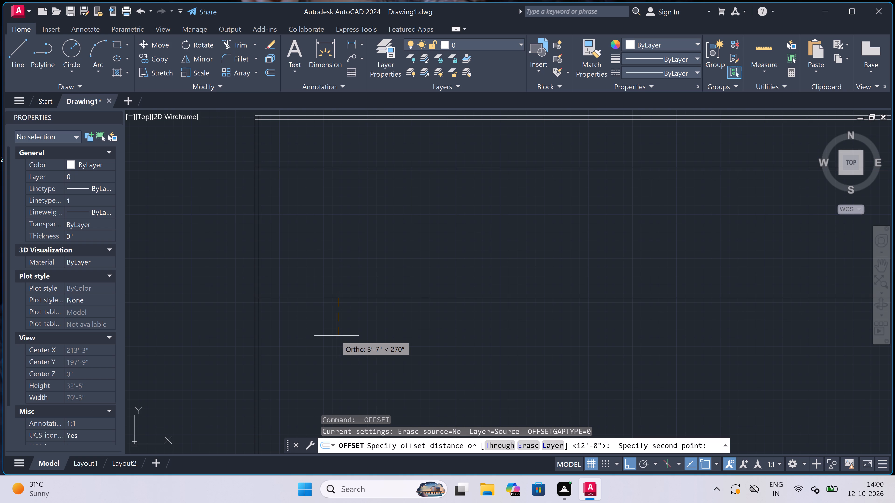
type("4.5")
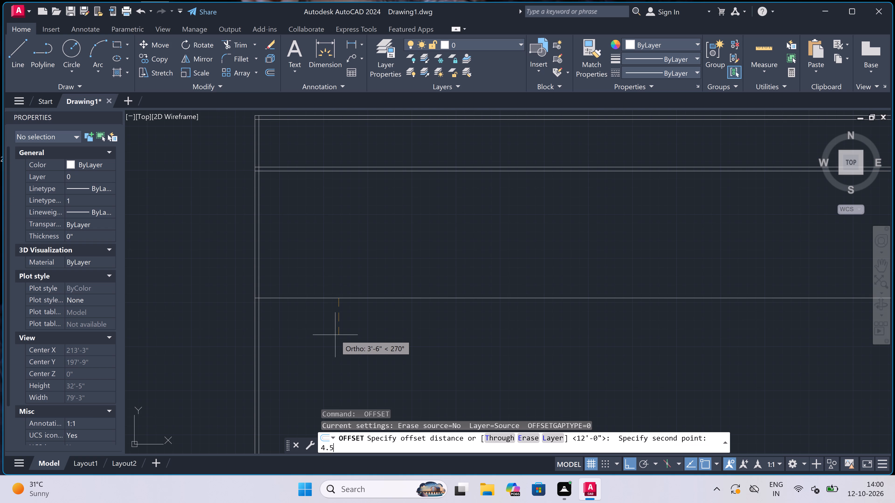
key("shift+quotedbl")
key("space")
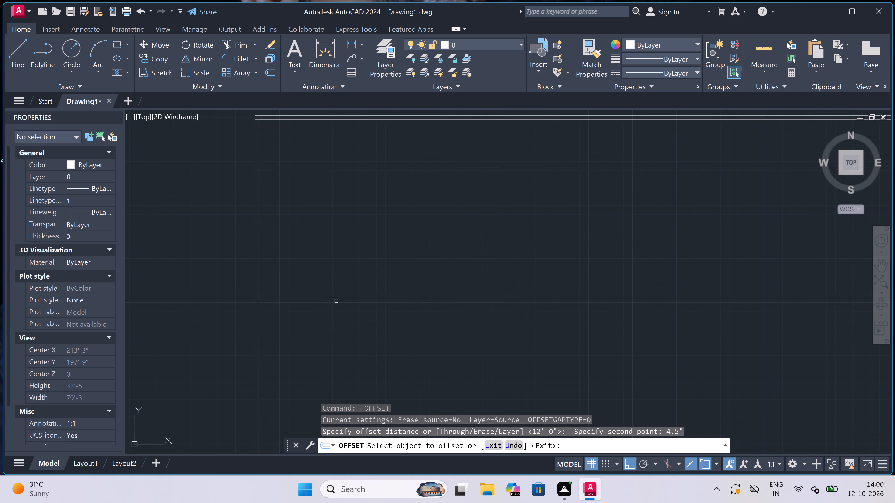
left_click_drag(336, 299, 336, 303)
left_click(336, 311)
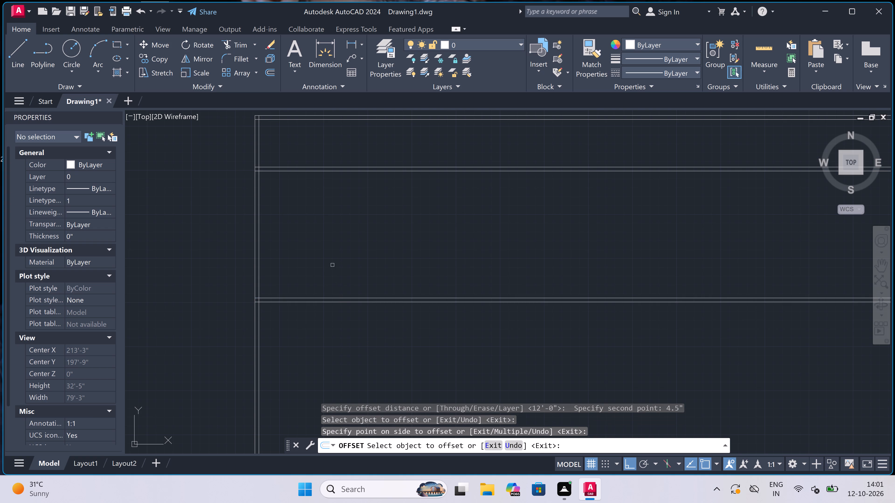
key("Escape")
Offset the inner line of the left vertical wall 5'3" to the right.
key("space")
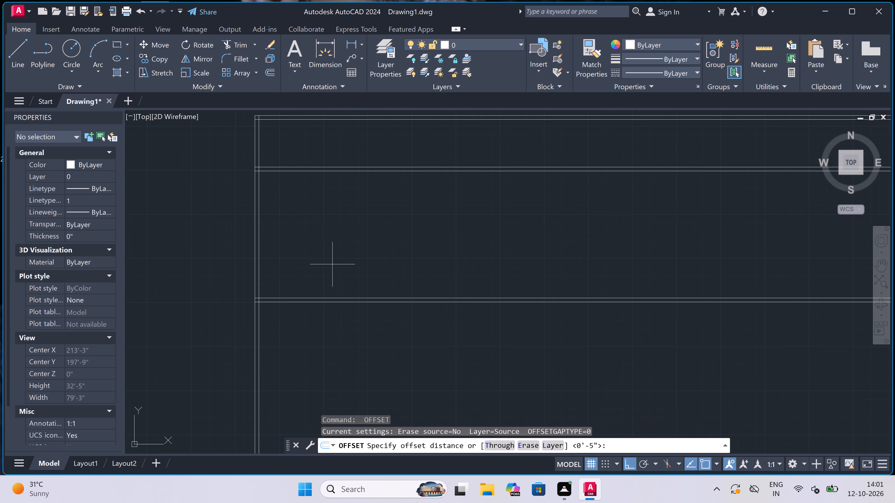
scroll(333, 265, "down", 2)
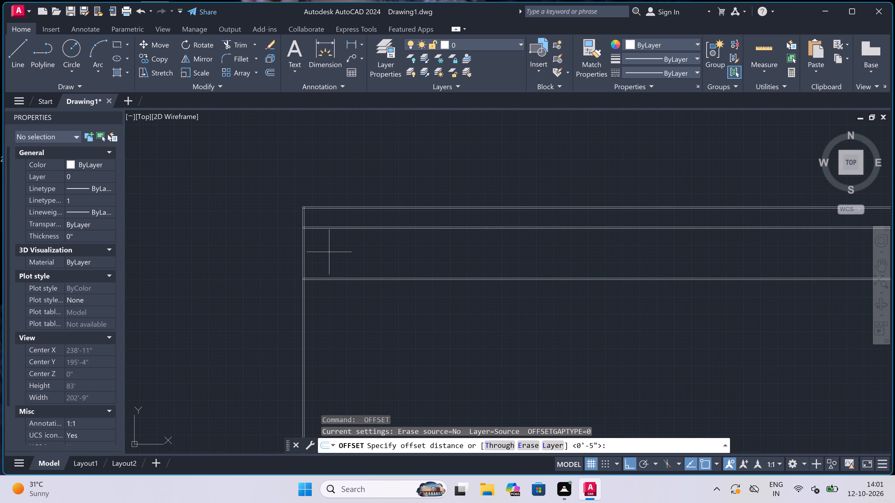
scroll(321, 228, "up", 2)
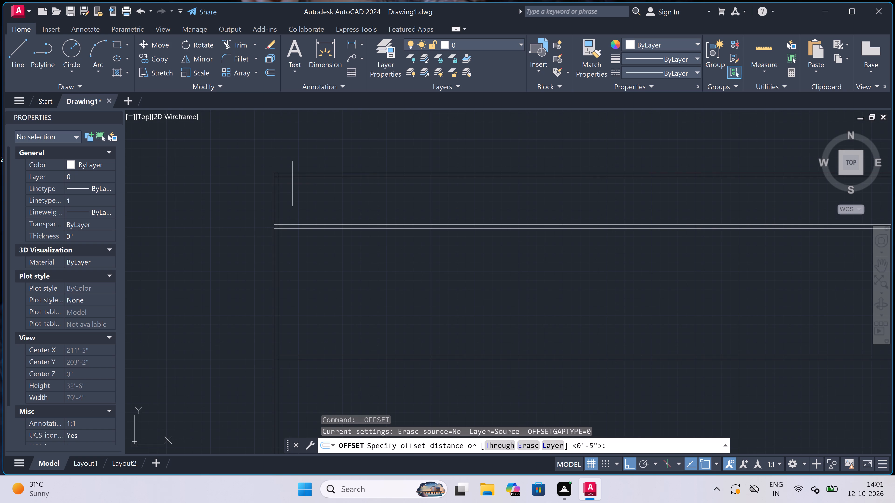
scroll(292, 184, "down", 1)
scroll(292, 184, "up", 1)
scroll(292, 184, "down", 1)
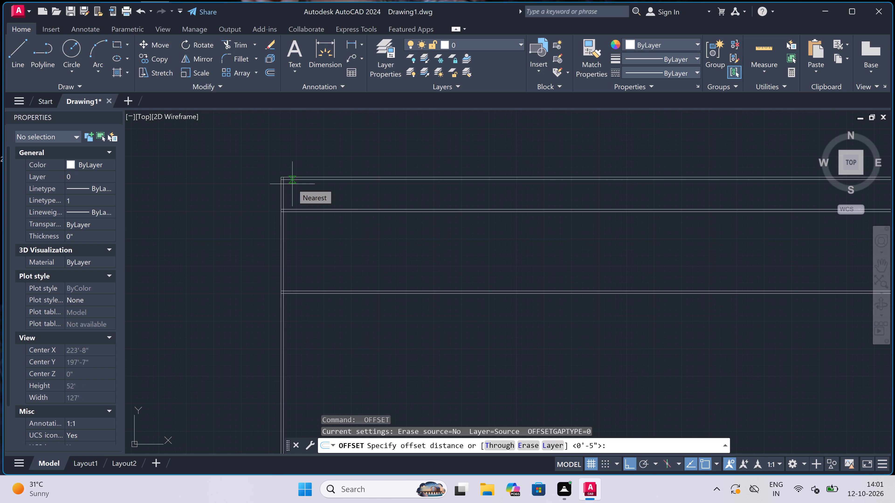
scroll(292, 184, "up", 1)
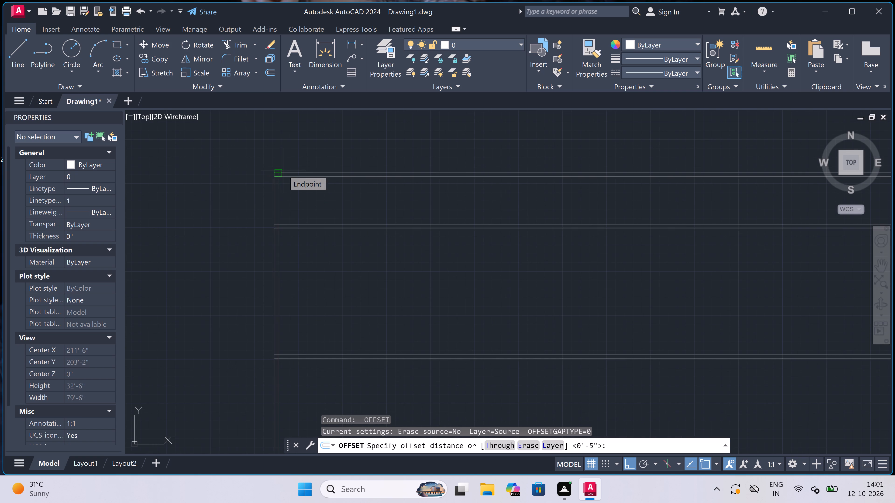
scroll(283, 170, "up", 2)
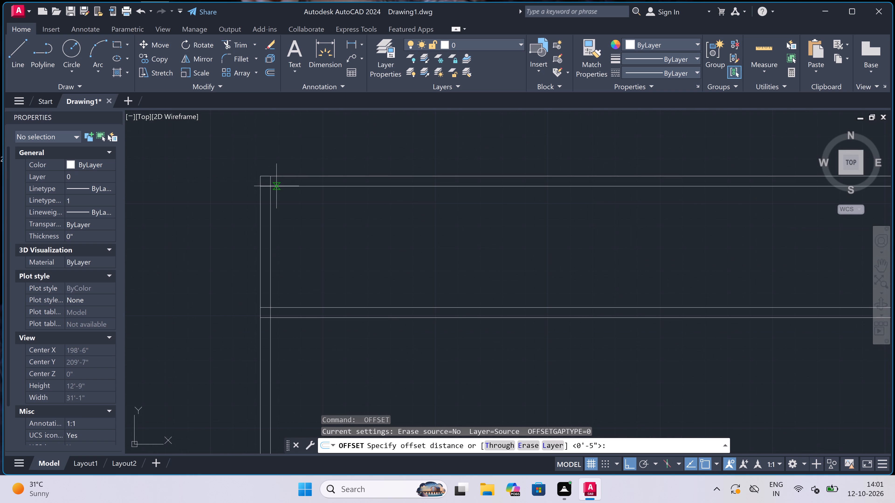
scroll(276, 186, "up", 1)
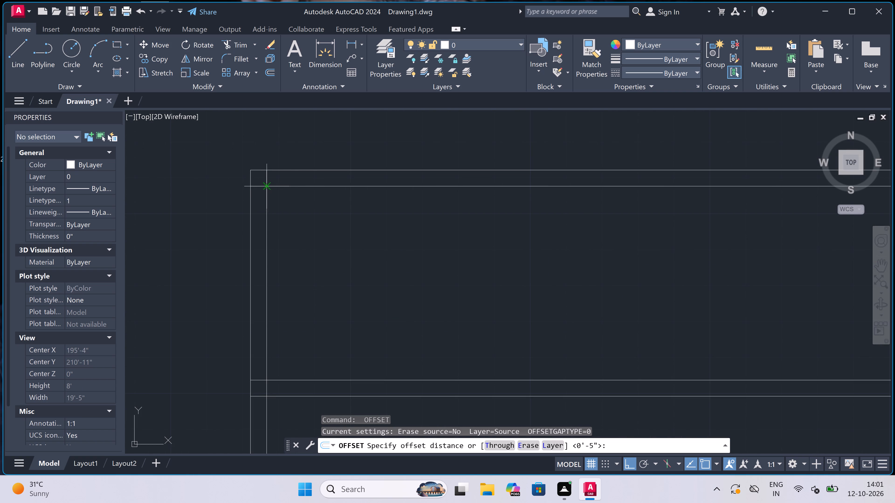
left_click(266, 190)
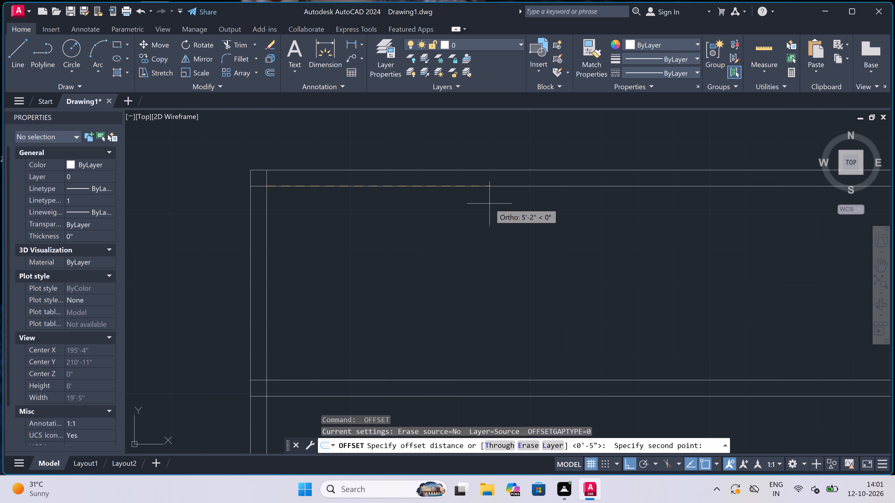
type("5'")
key("3")
type("\"")
key("space")
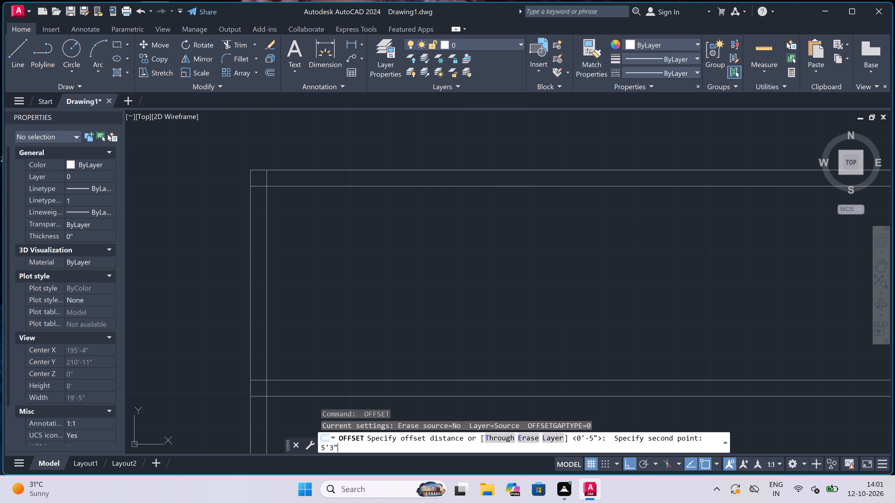
left_click(266, 257)
left_click(372, 250)
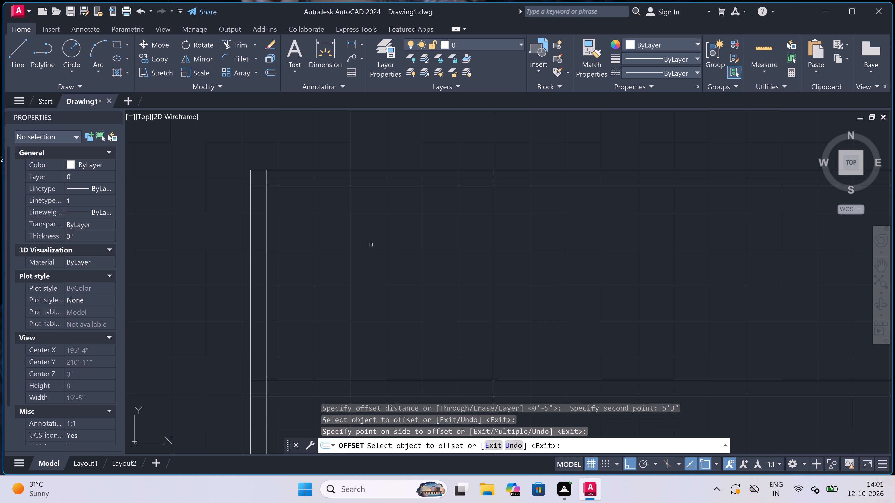
key("Escape")
Offset the new vertical line 4.5" to the right to form an interior vertical wall.
key("space")
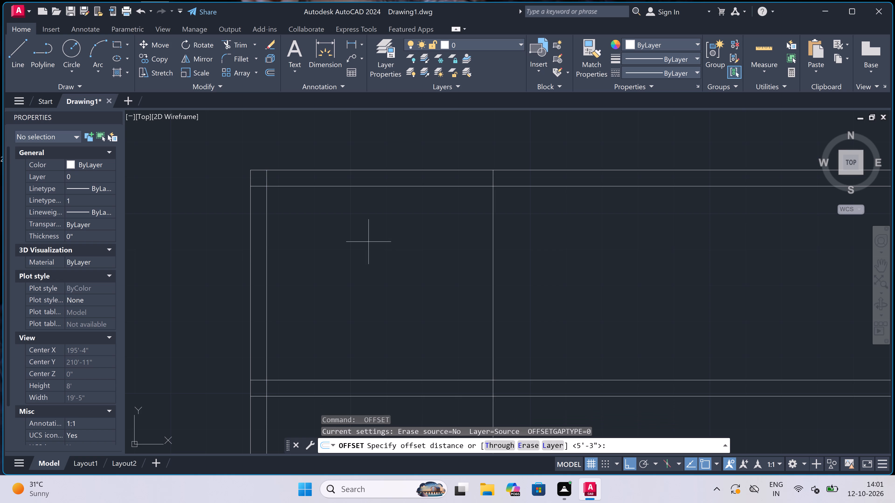
left_click_drag(492, 267, 494, 267)
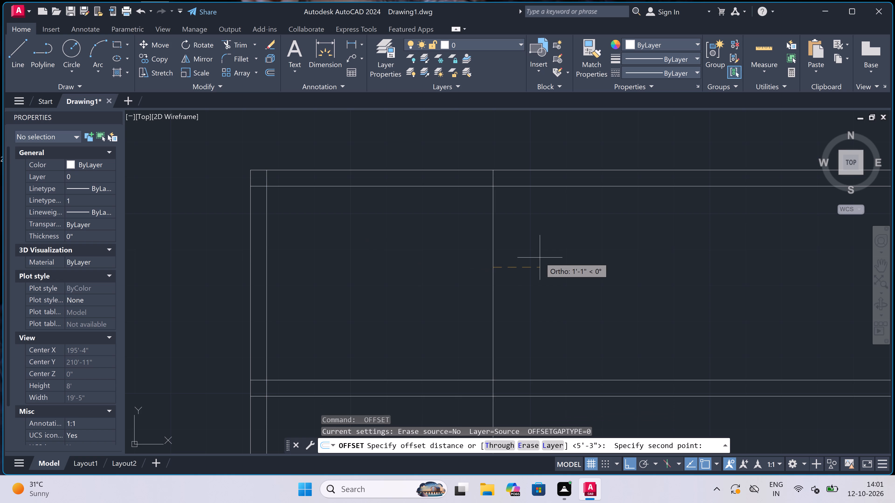
key("4")
type(".5")
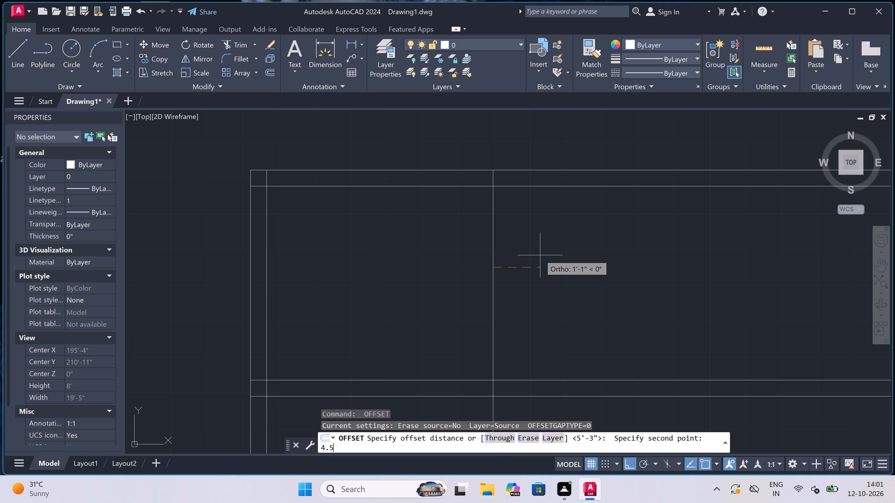
key("shift+quotedbl")
key("space")
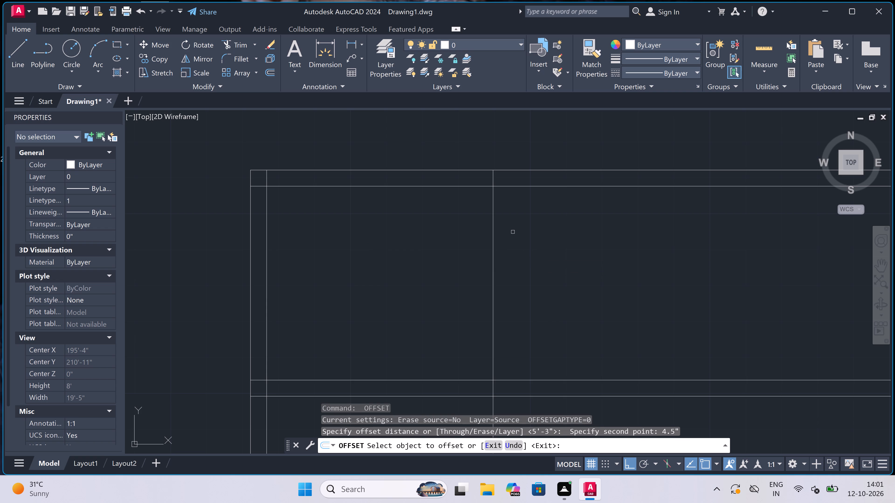
left_click(493, 234)
left_click_drag(496, 238, 494, 240)
scroll(437, 235, "down", 4)
scroll(473, 240, "up", 3)
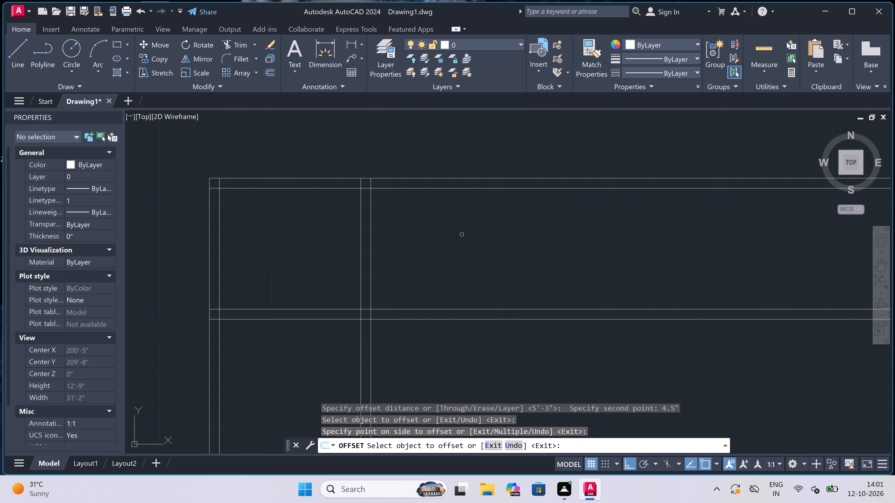
key("Escape")
Offset the right line of the first interior vertical wall 8' to the right.
key("space")
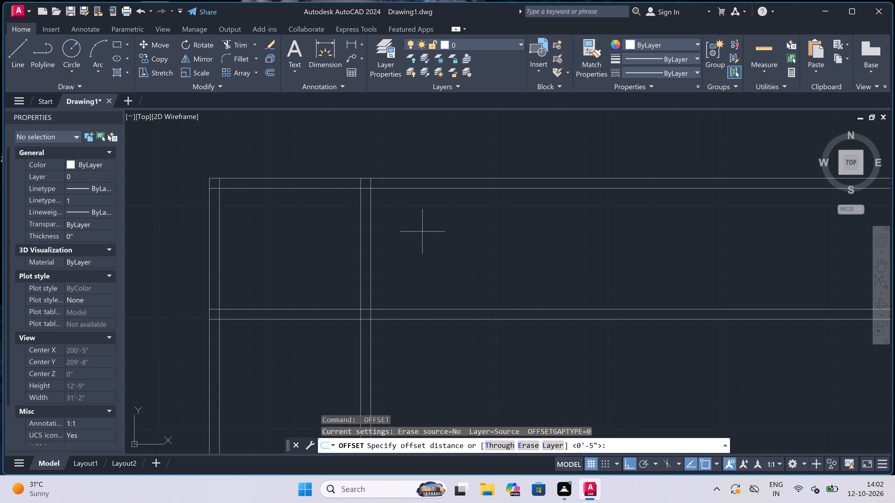
scroll(416, 232, "up", 1)
left_click_drag(342, 242, 342, 242)
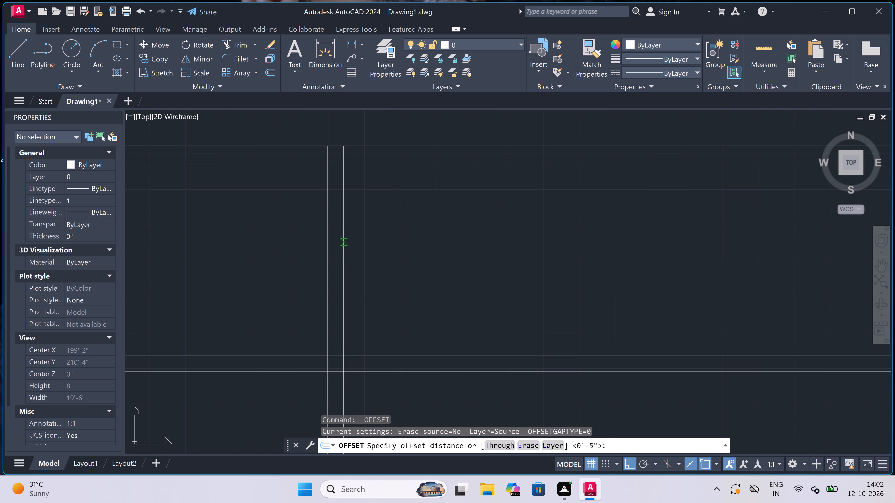
left_click_drag(342, 242, 353, 243)
type("8'")
key("space")
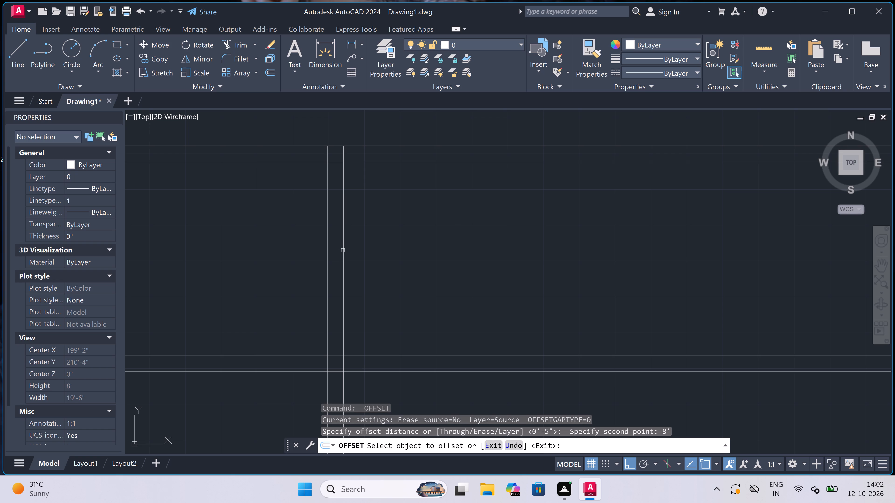
left_click(339, 244)
left_click(397, 243)
left_click(398, 244)
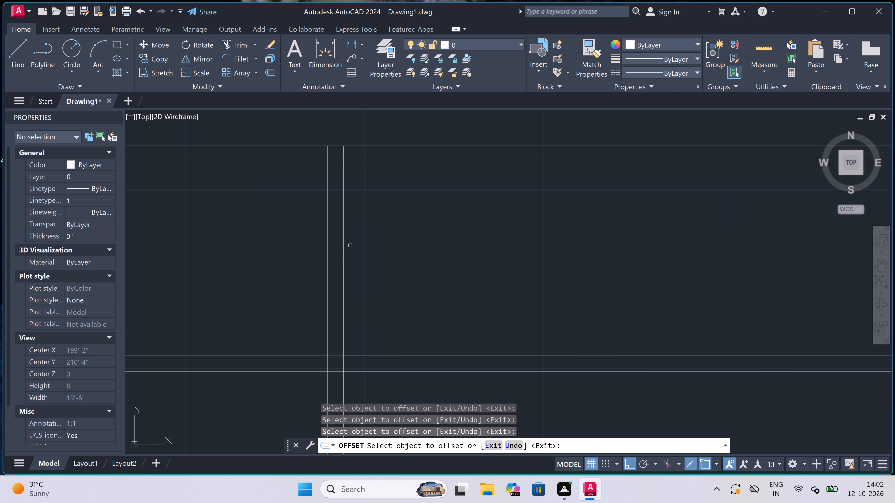
left_click_drag(344, 244, 347, 244)
left_click(417, 242)
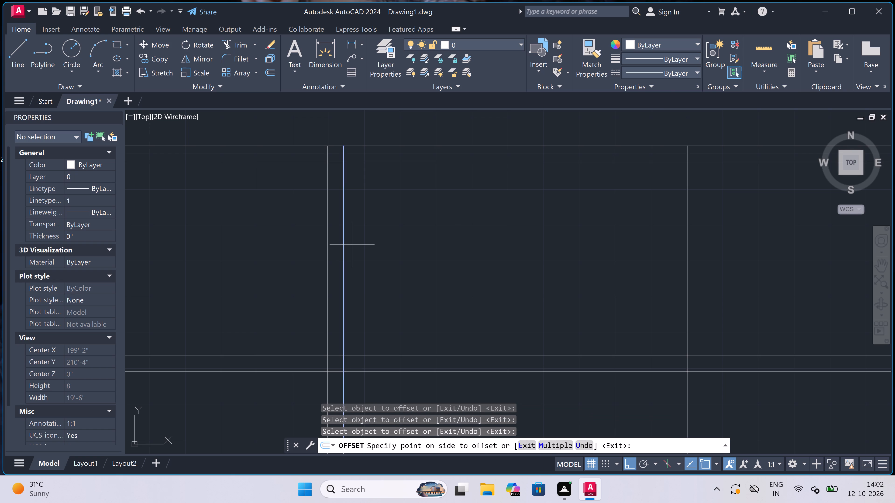
scroll(411, 238, "down", 5)
scroll(436, 239, "up", 3)
scroll(468, 234, "up", 2)
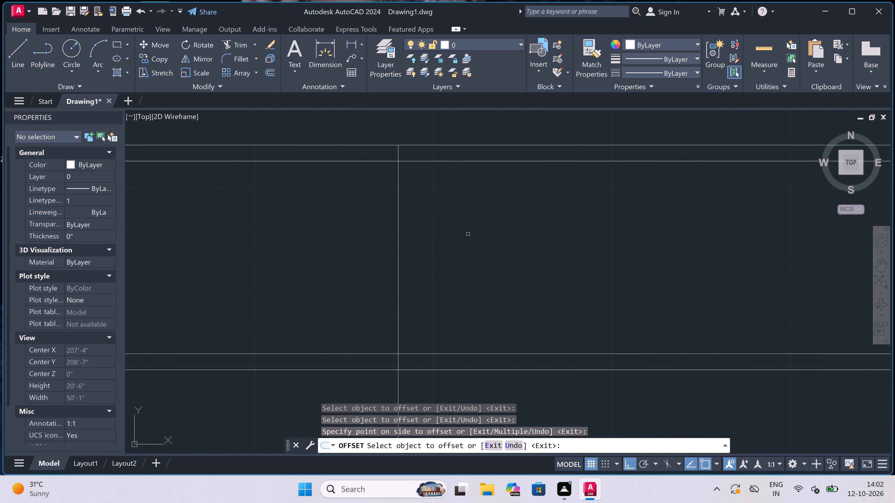
key("Escape")
Offset the new vertical line 4.5" to the right to form the second interior vertical wall.
key("space")
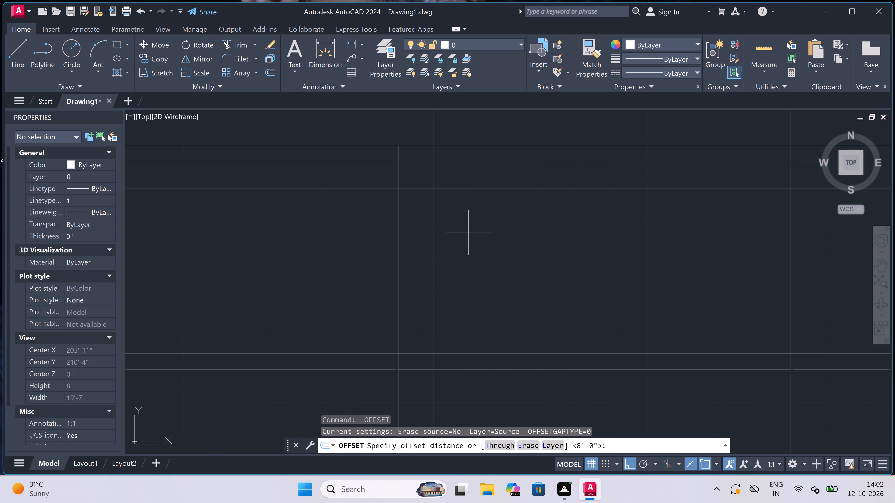
left_click(403, 230)
type("4.5")
type("\"")
key("space")
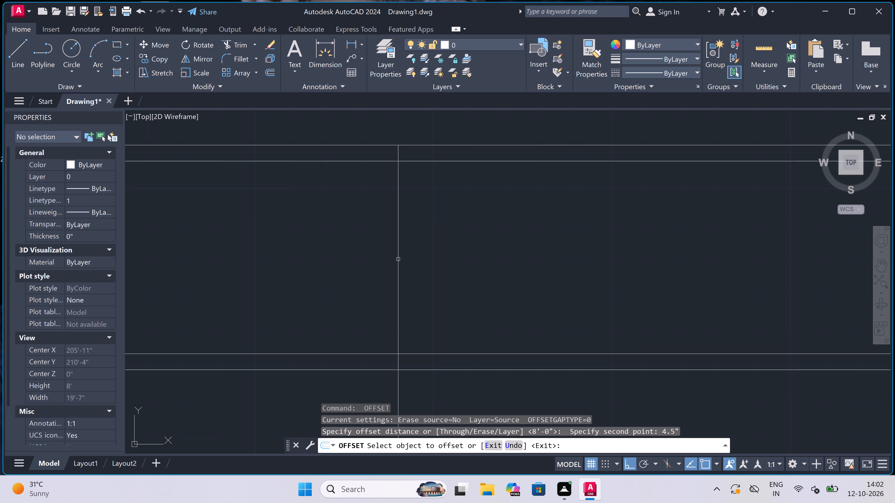
left_click_drag(398, 259, 401, 259)
left_click(440, 251)
key("Escape")
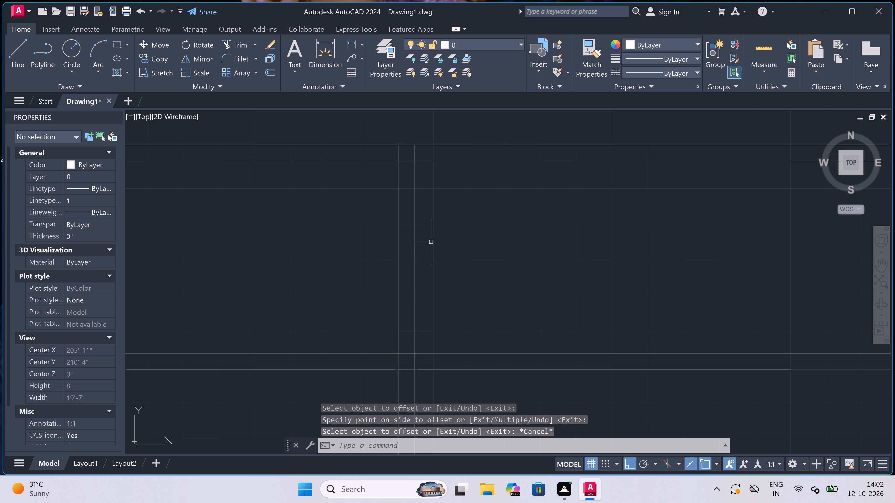
Offset the right line of the second interior vertical wall 4'7" to the right.
key("space")
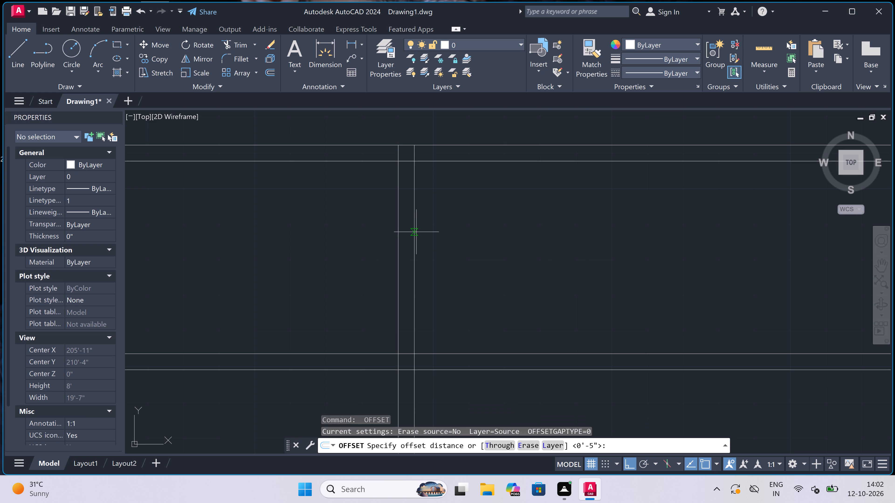
double_click(416, 231)
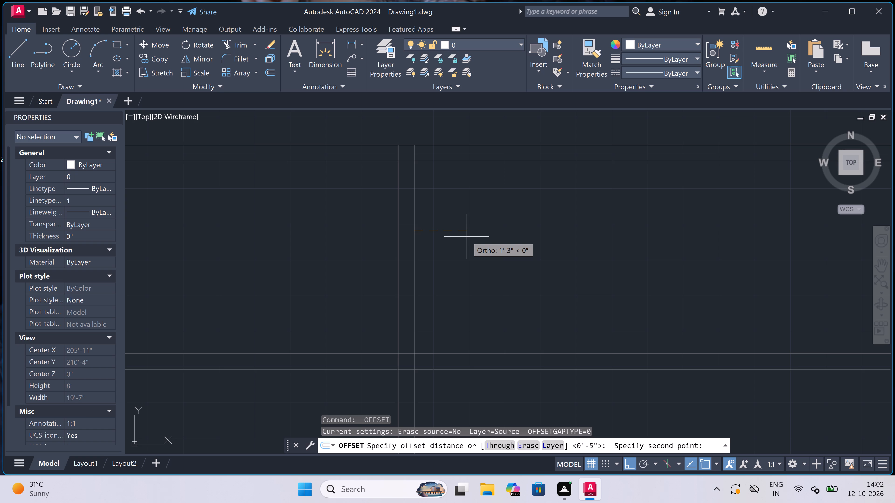
type("4'7")
type("\"")
key("space")
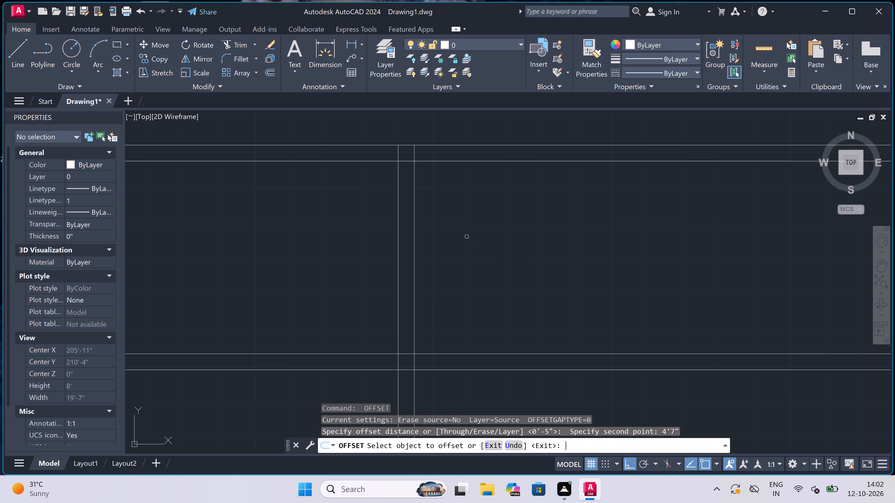
left_click_drag(414, 198, 422, 199)
left_click(505, 193)
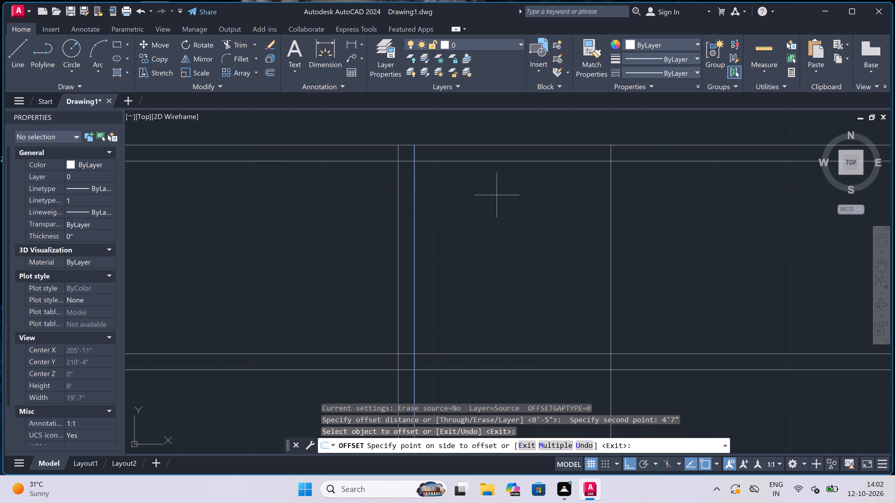
key("Escape")
Offset the new vertical line 4.5" to the right to form the third interior vertical wall.
key("space")
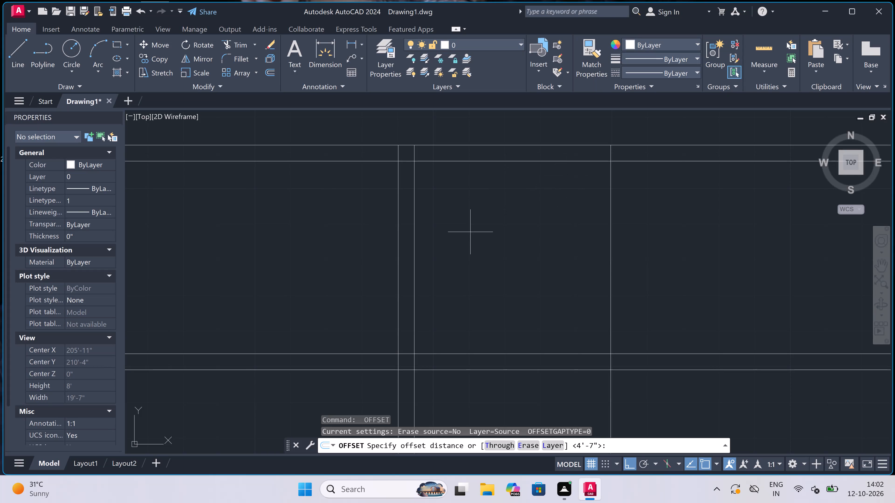
left_click(613, 253)
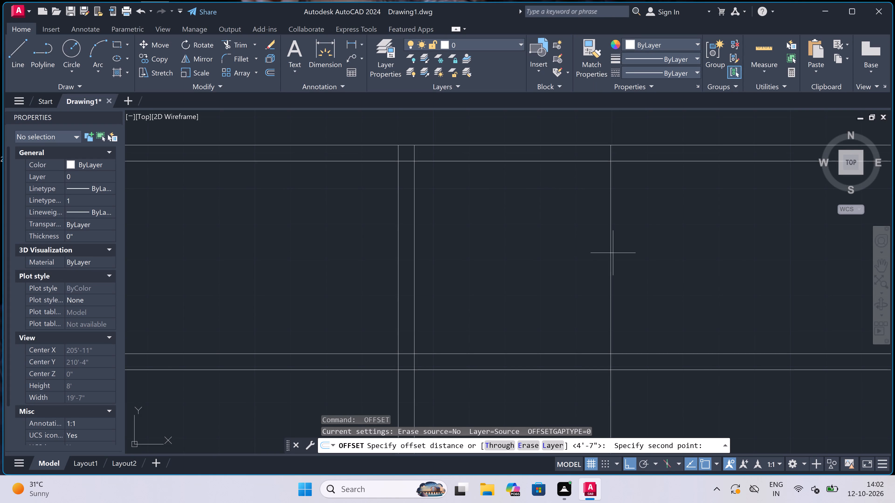
type("4.5/'")
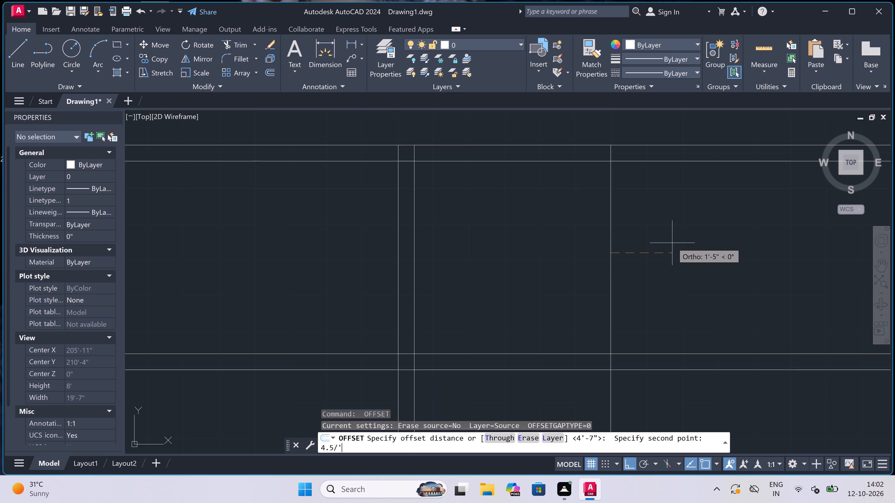
key("BackSpace")
key("BackSpace")
type("\"")
key("space")
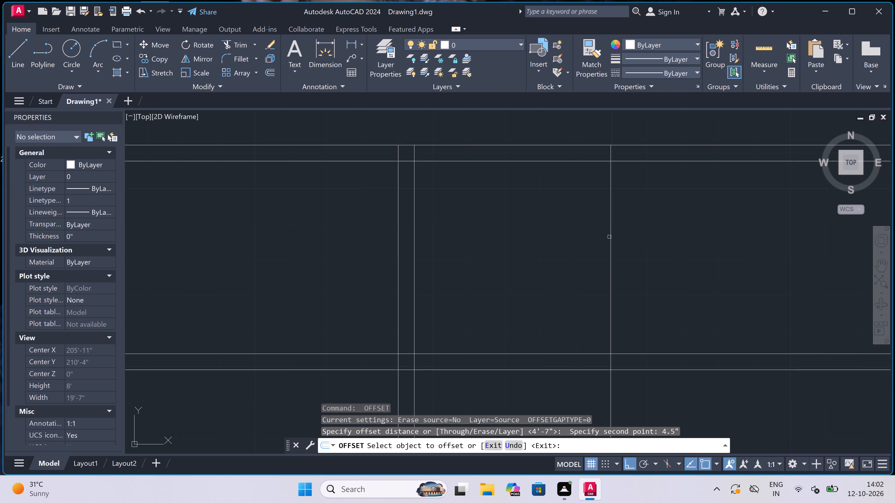
left_click(610, 236)
left_click(644, 231)
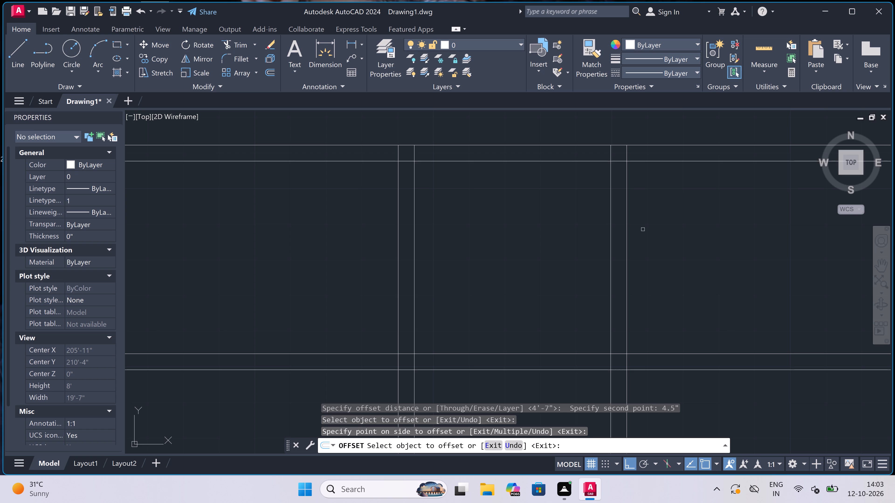
scroll(546, 242, "down", 4)
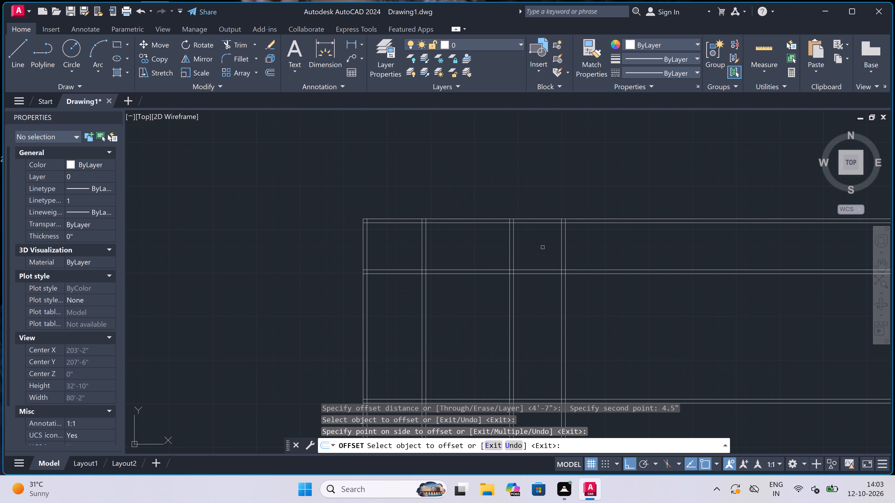
scroll(544, 246, "down", 1)
scroll(587, 250, "up", 3)
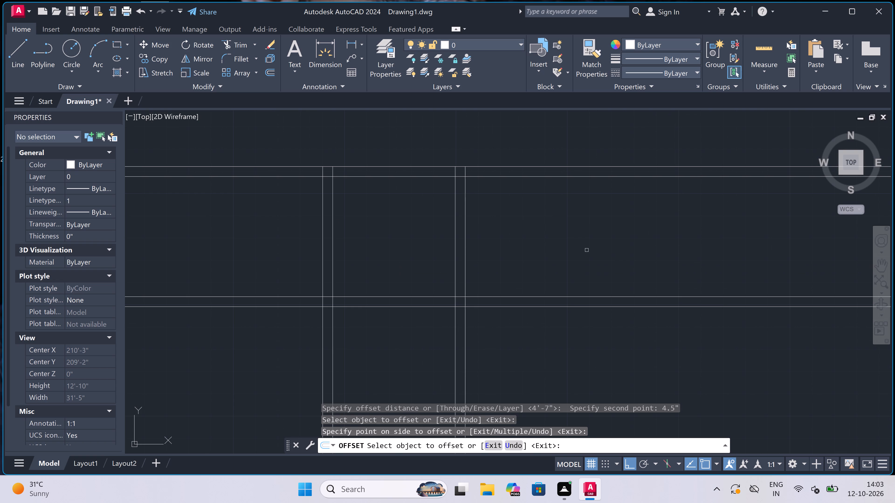
scroll(587, 250, "down", 4)
scroll(586, 250, "up", 3)
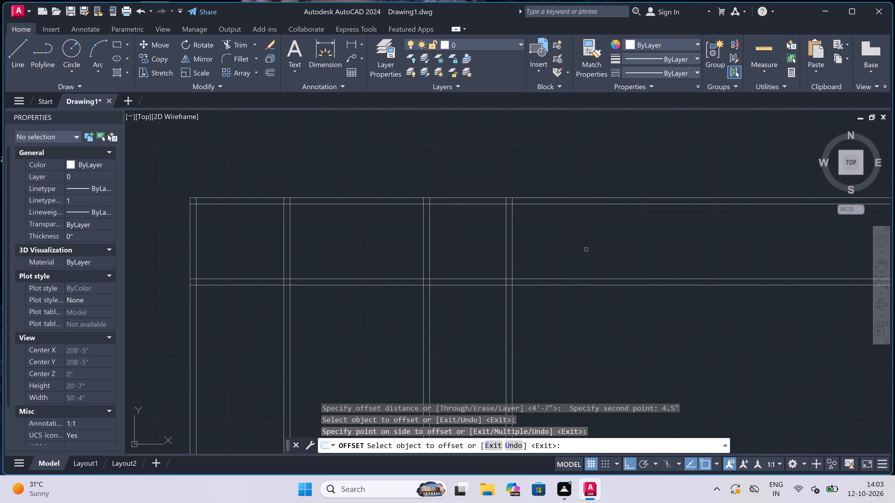
scroll(586, 249, "up", 1)
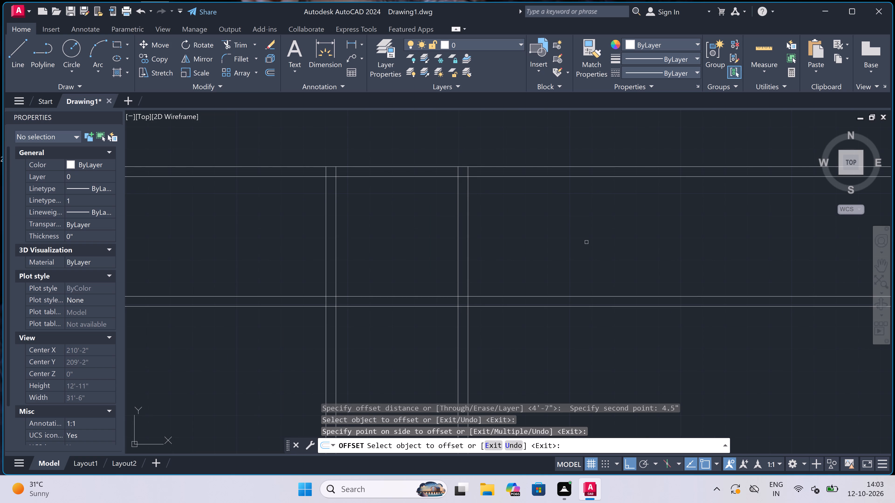
key("Escape")
Trim both lines of the upper interior horizontal wall between the second and third interior vertical walls.
scroll(496, 234, "down", 4)
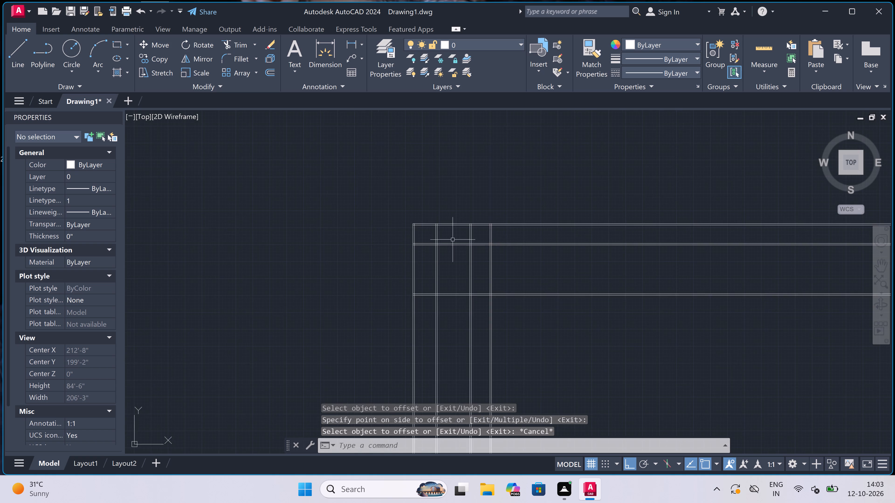
scroll(453, 240, "up", 1)
scroll(515, 241, "up", 2)
key("t")
key("r")
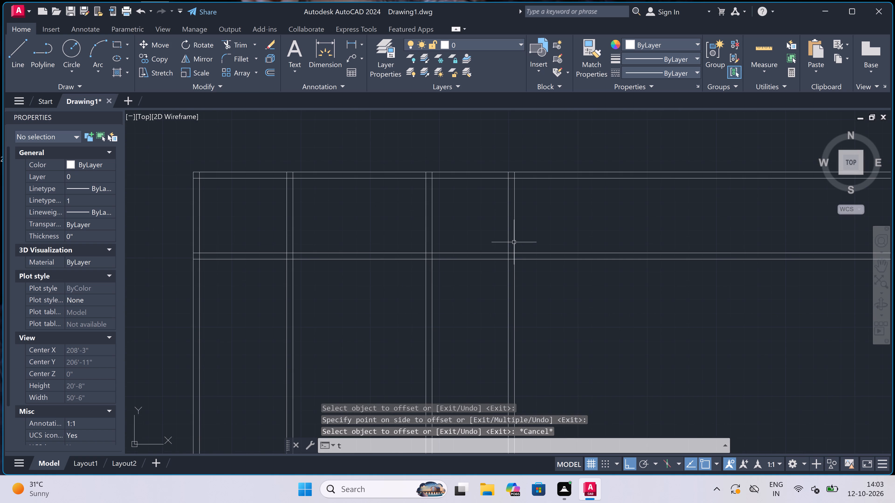
key("space")
left_click(475, 238)
left_click(474, 303)
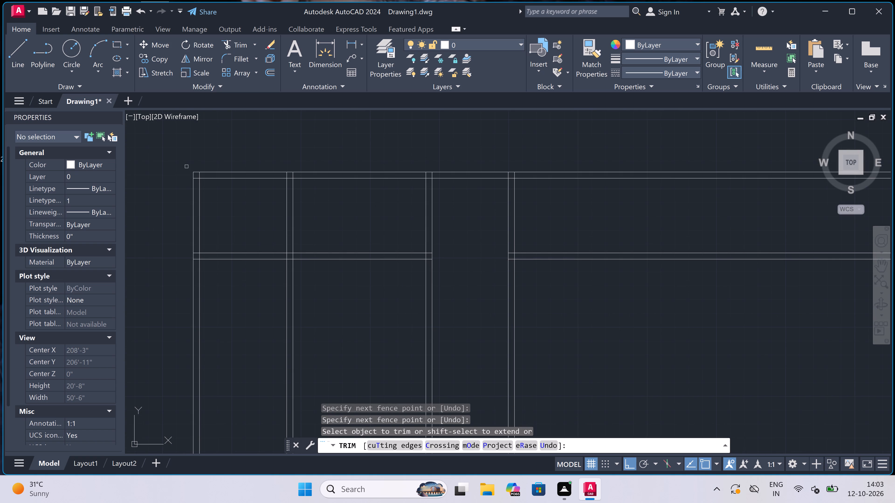
Trim the overlapping inner wall line ends at the upper-left outer corner of the plan.
scroll(190, 177, "up", 3)
scroll(232, 162, "up", 1)
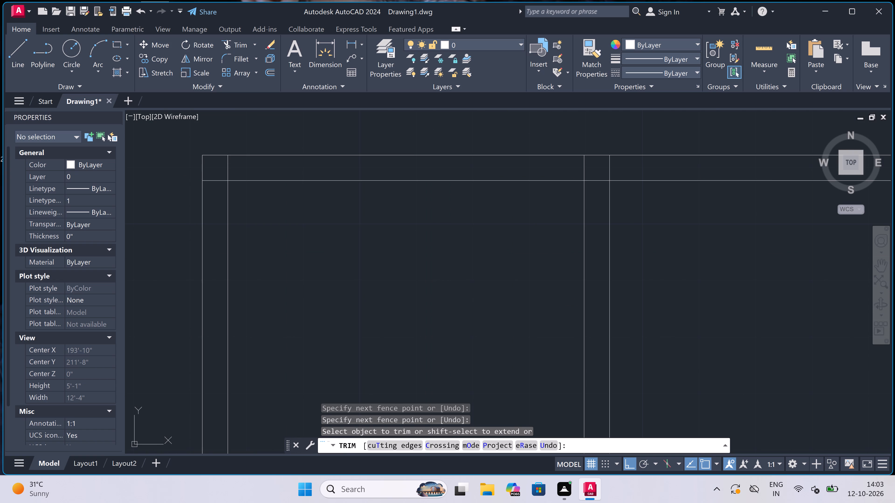
scroll(232, 162, "up", 1)
left_click(231, 162)
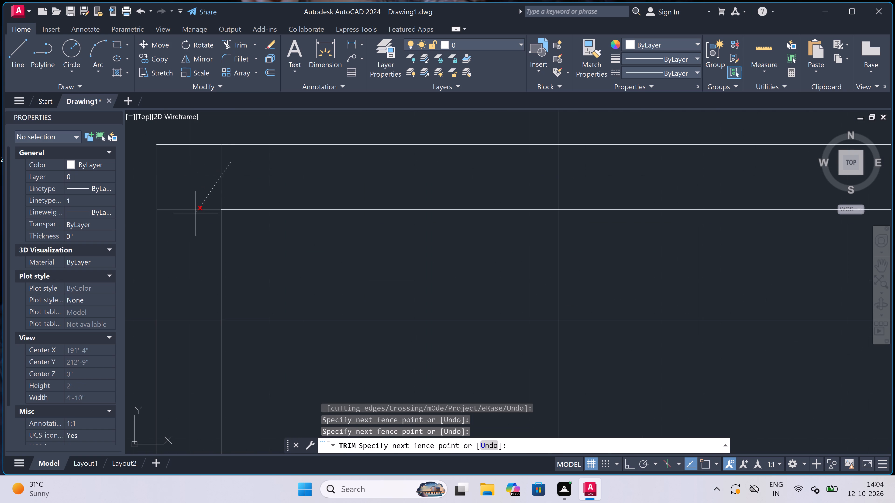
left_click(195, 214)
Trim away the inner lines of the top and left outer walls along the upper-left room.
scroll(220, 182, "down", 5)
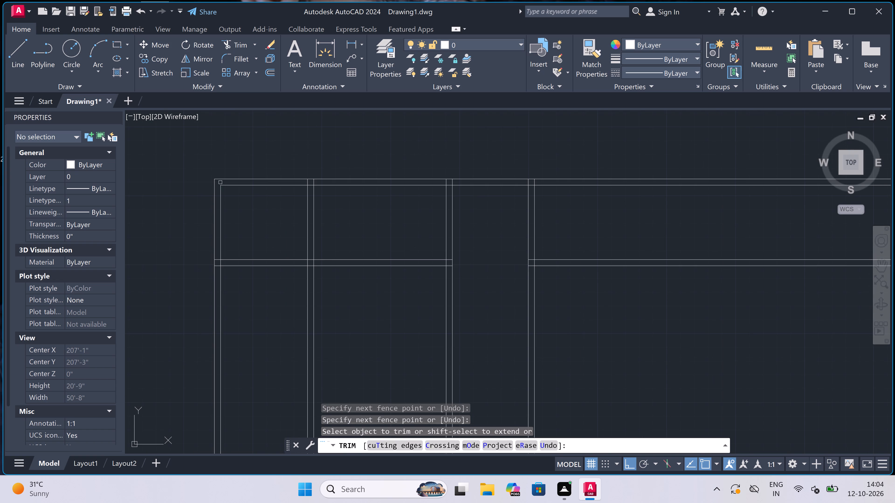
scroll(293, 180, "up", 3)
scroll(330, 184, "up", 1)
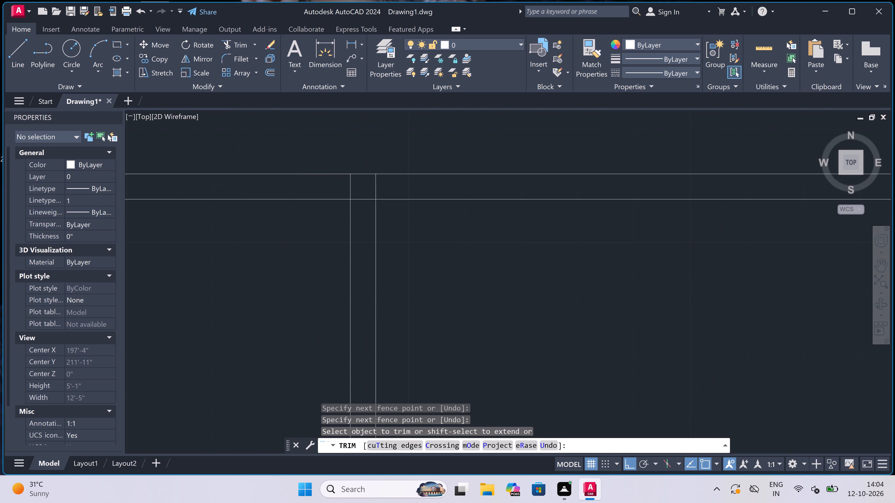
left_click_drag(330, 184, 336, 185)
left_click(343, 184)
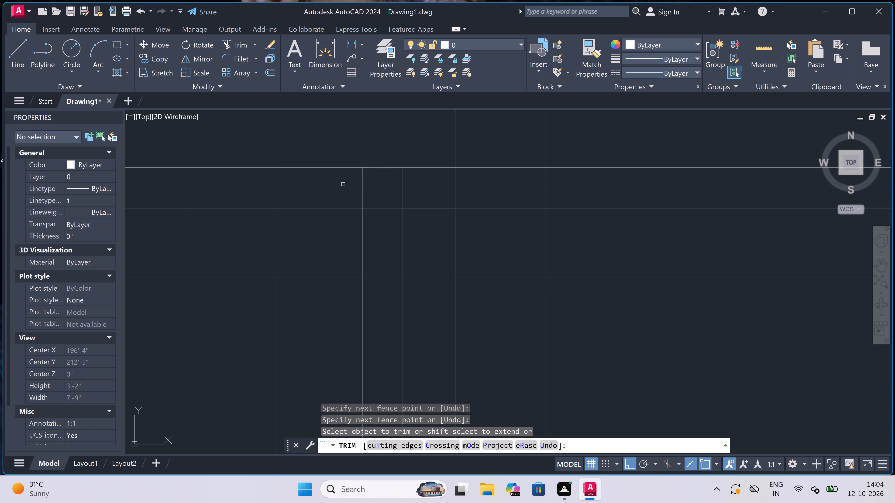
left_click_drag(343, 184, 342, 187)
scroll(304, 225, "down", 4)
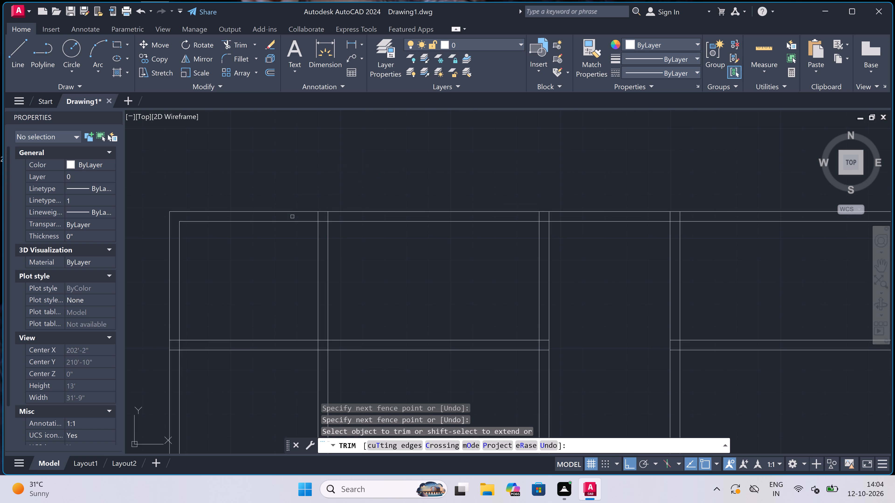
left_click(292, 217)
left_click(278, 242)
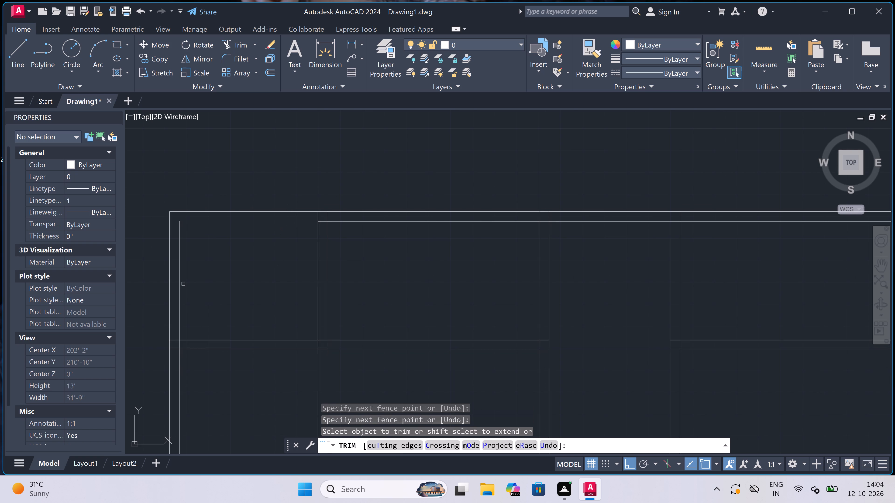
double_click(179, 284)
scroll(179, 284, "down", 2)
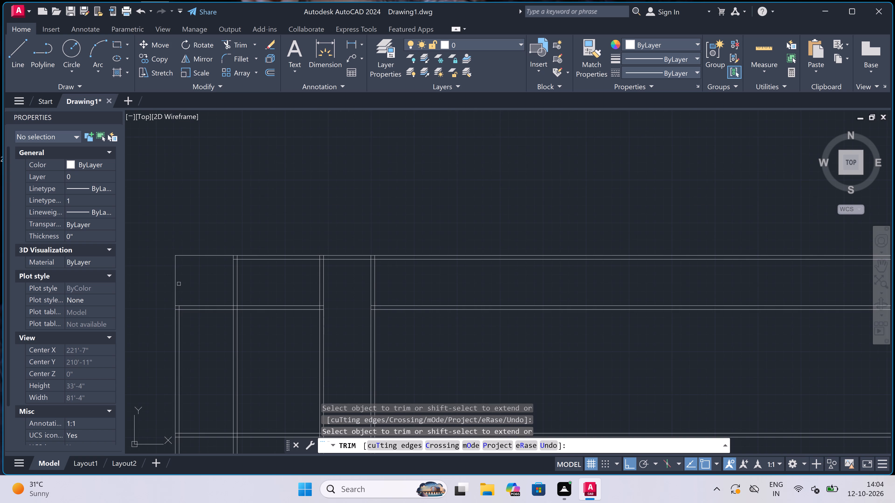
scroll(171, 317, "up", 1)
Trim the overlapping line segments where the upper interior horizontal wall meets the left outer wall.
scroll(171, 317, "up", 2)
scroll(194, 285, "up", 3)
left_click(194, 287)
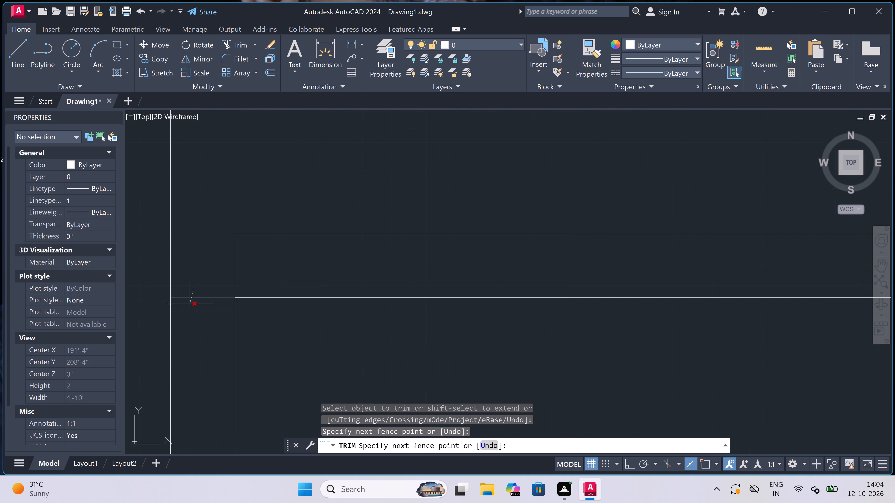
left_click_drag(192, 313, 197, 311)
left_click(213, 281)
left_click(285, 272)
scroll(285, 272, "down", 4)
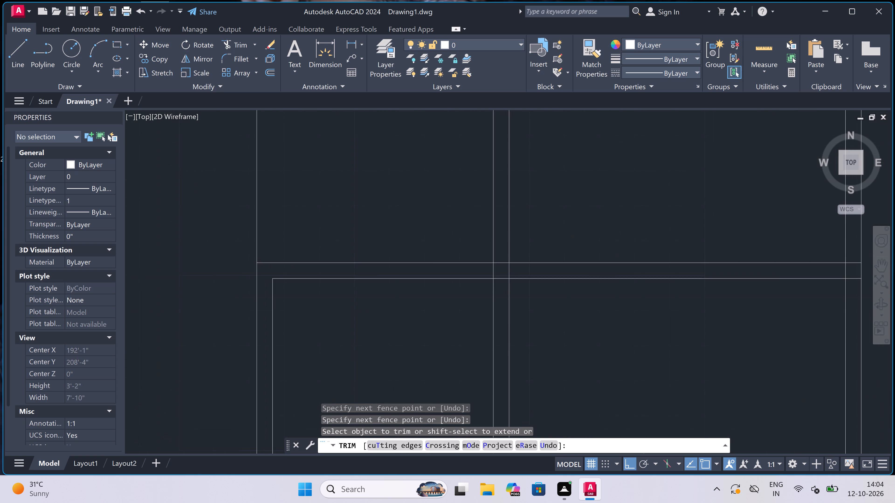
Trim the first interior vertical wall's lines where they cross the upper interior horizontal wall.
scroll(285, 272, "down", 3)
scroll(326, 269, "up", 3)
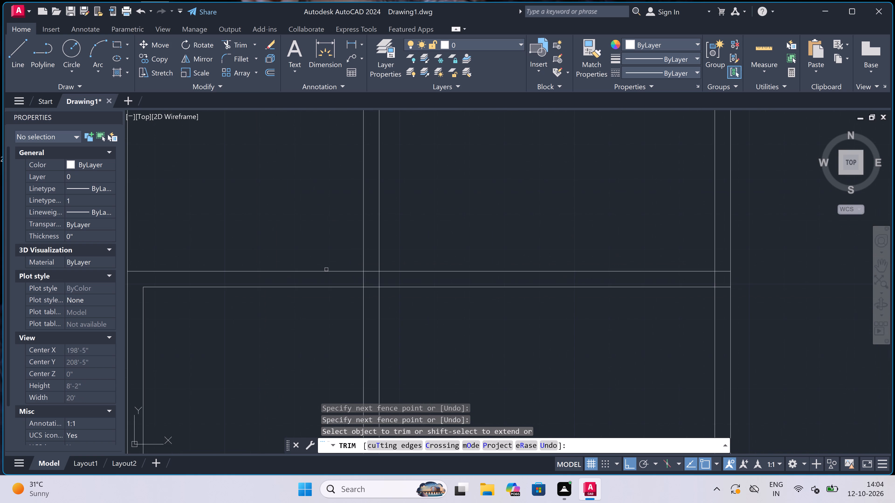
scroll(358, 276, "up", 2)
left_click_drag(356, 273, 363, 275)
left_click(423, 276)
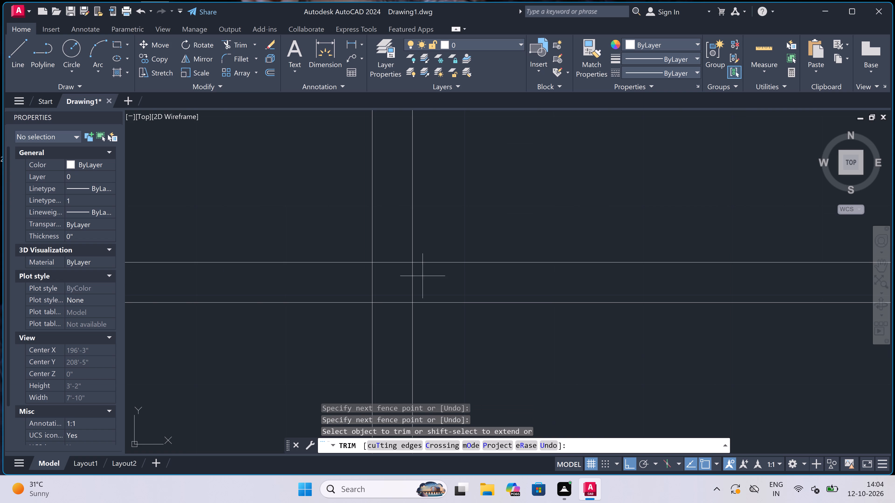
double_click(364, 278)
scroll(389, 256, "down", 4)
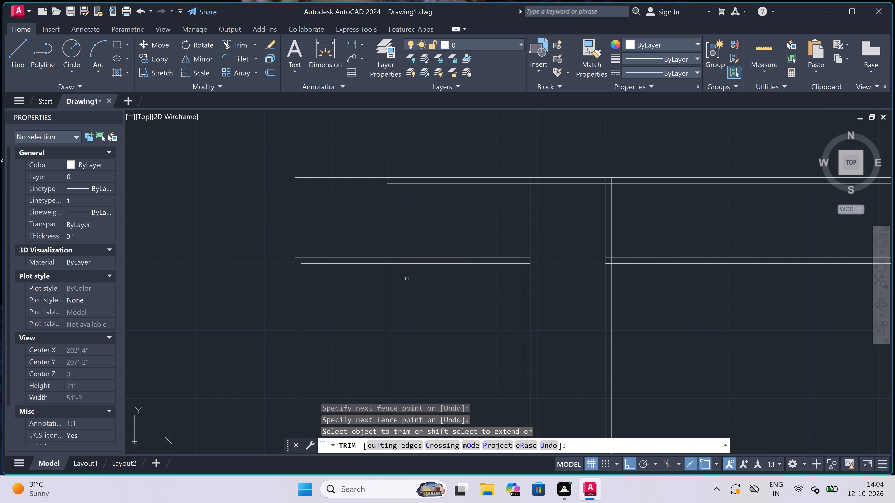
Trim away both lines of the first interior vertical wall below the upper interior horizontal wall.
left_click(406, 286)
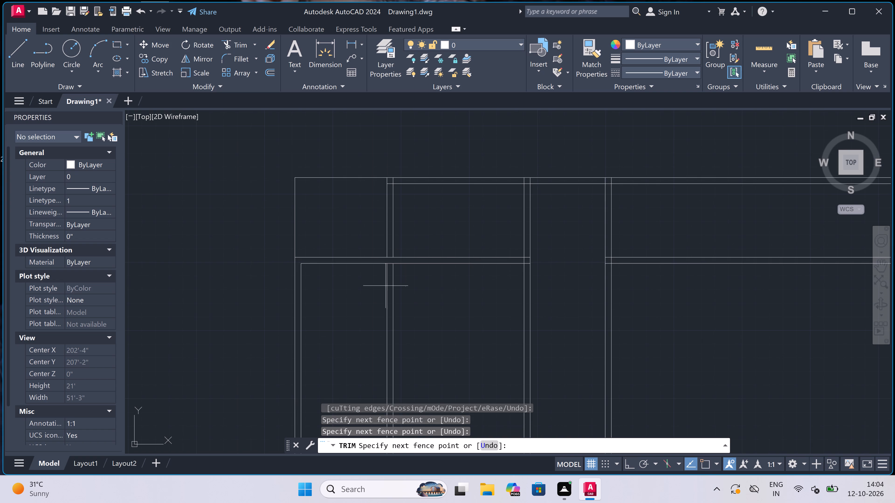
double_click(351, 290)
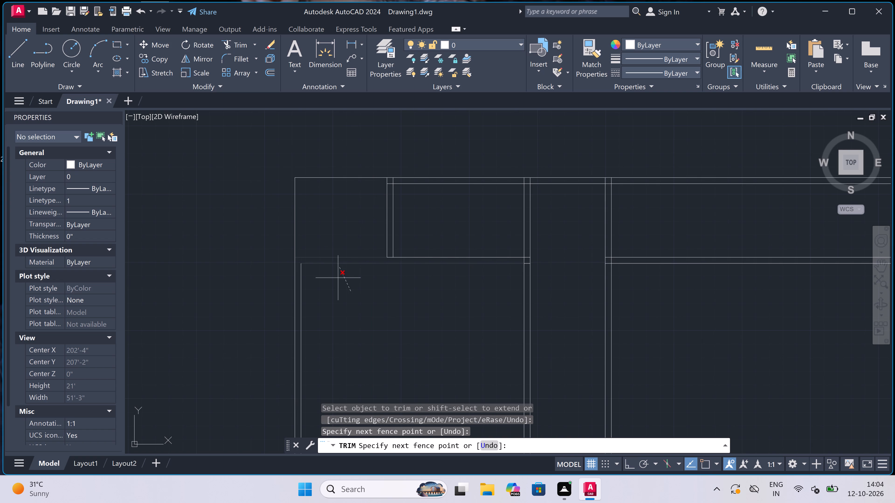
left_click(337, 295)
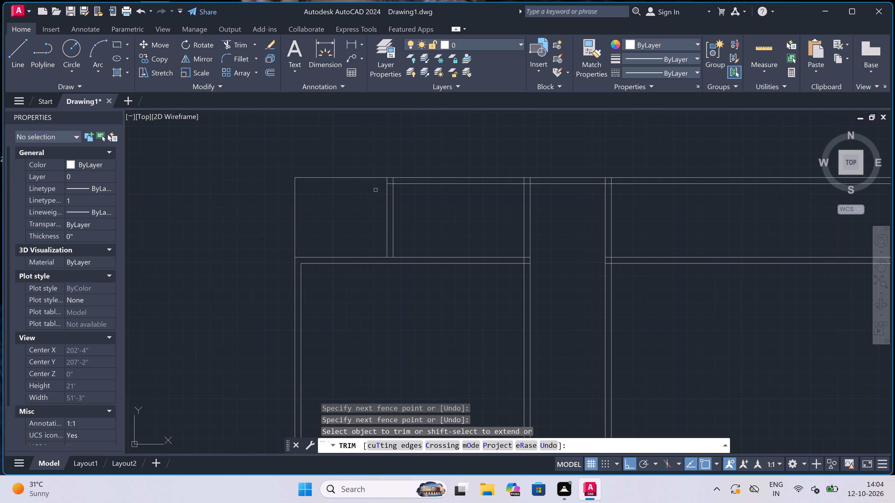
Trim the overlapping line ends where the first interior vertical wall meets the top outer wall.
scroll(392, 169, "up", 2)
scroll(401, 190, "up", 2)
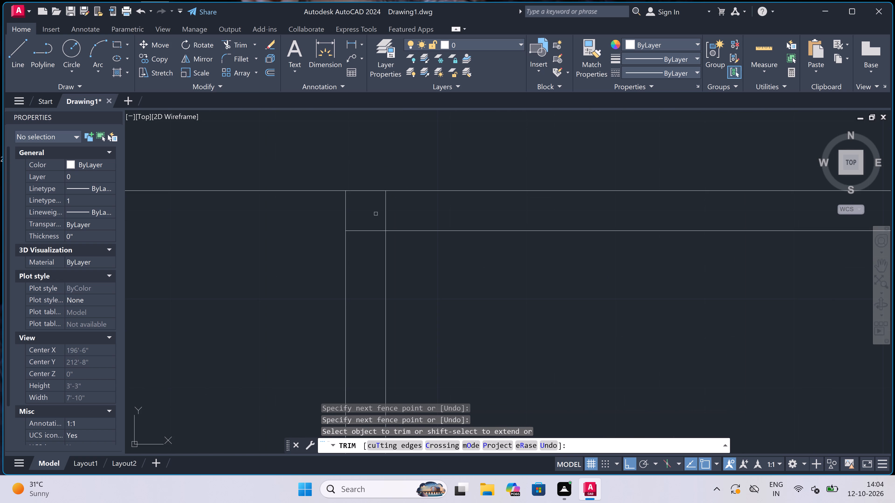
left_click_drag(371, 210, 372, 220)
left_click(364, 257)
left_click(367, 228)
left_click(403, 212)
scroll(388, 211, "down", 5)
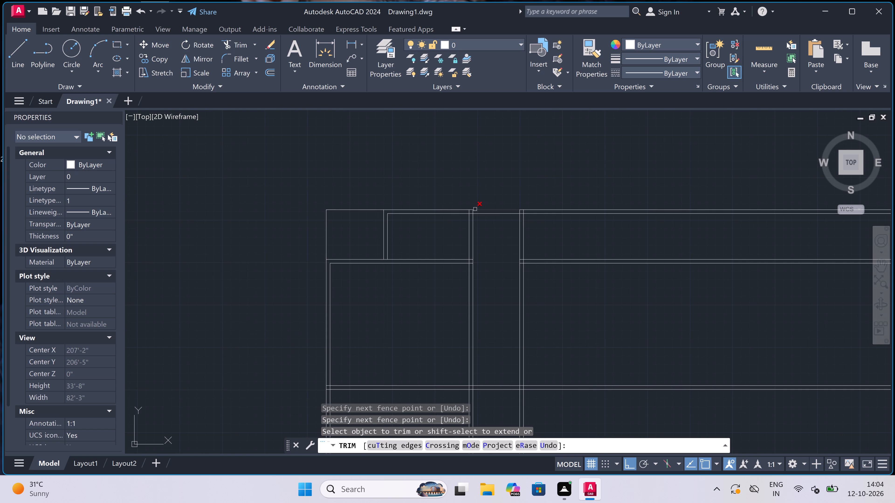
Trim the overlapping segments where the second interior vertical wall meets the top outer wall.
scroll(472, 213, "up", 5)
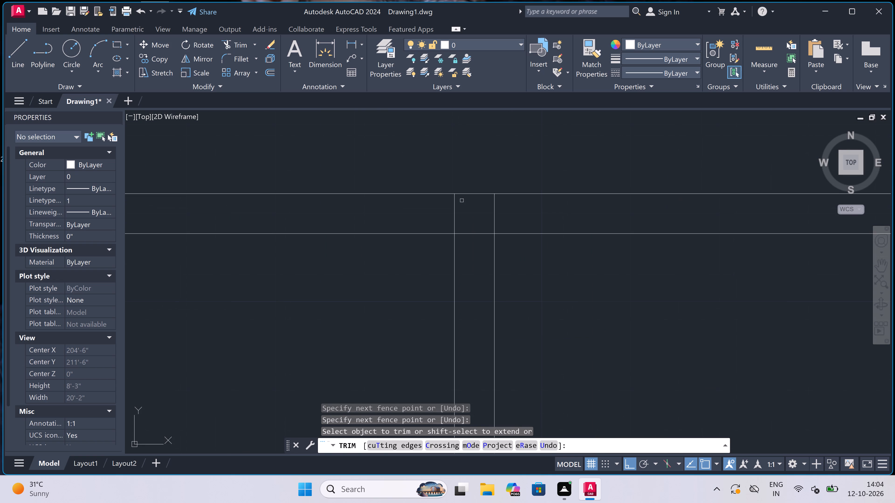
scroll(463, 201, "down", 4)
scroll(463, 201, "up", 1)
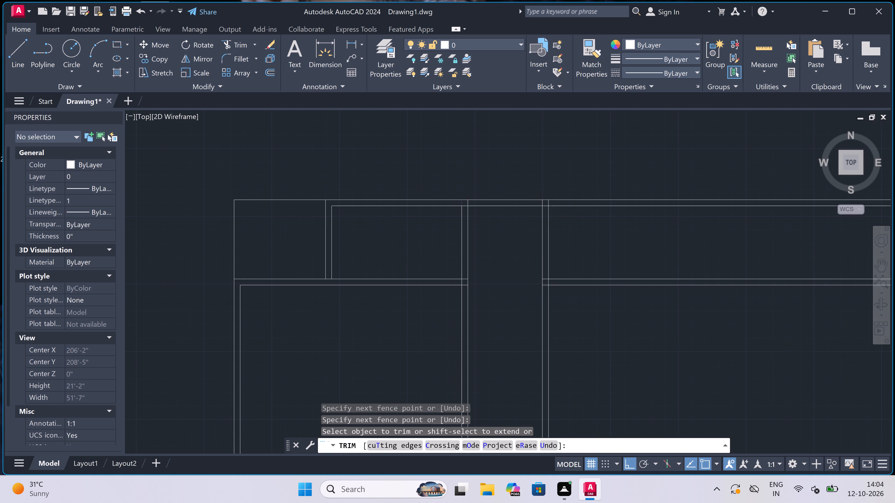
scroll(463, 201, "up", 2)
left_click(458, 205)
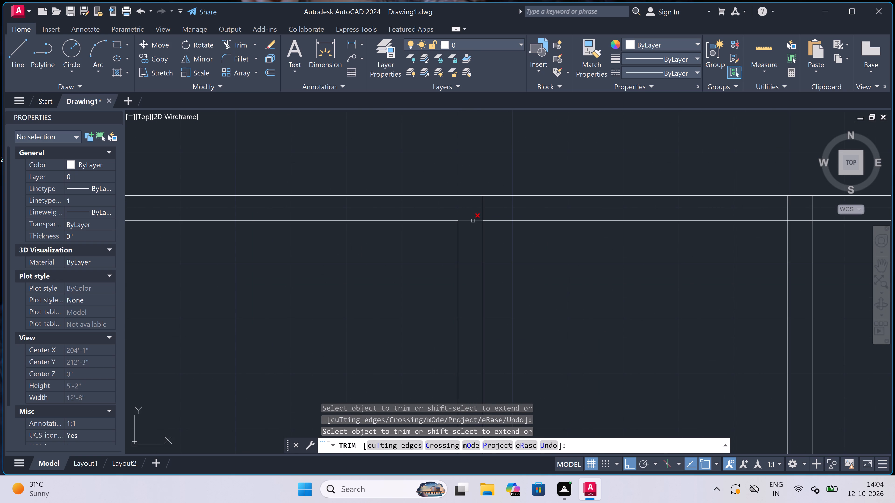
left_click(471, 221)
left_click(482, 208)
scroll(473, 208, "down", 4)
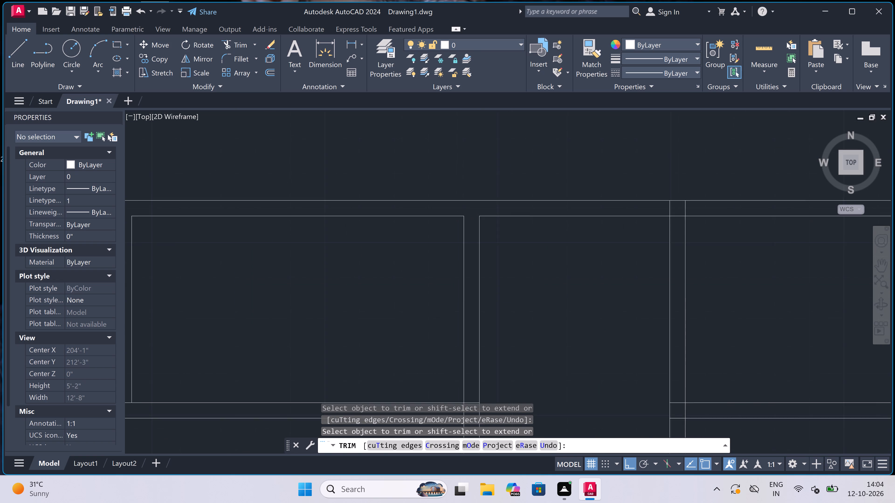
Trim the overlapping segments where the upper interior horizontal wall joins the second interior vertical wall.
scroll(475, 253, "up", 4)
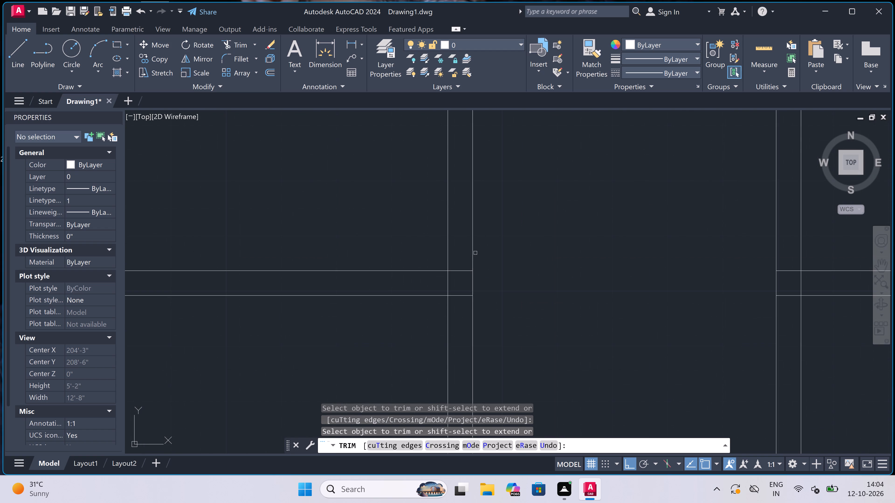
scroll(457, 268, "up", 2)
left_click(458, 268)
left_click_drag(406, 302, 411, 299)
scroll(485, 243, "down", 4)
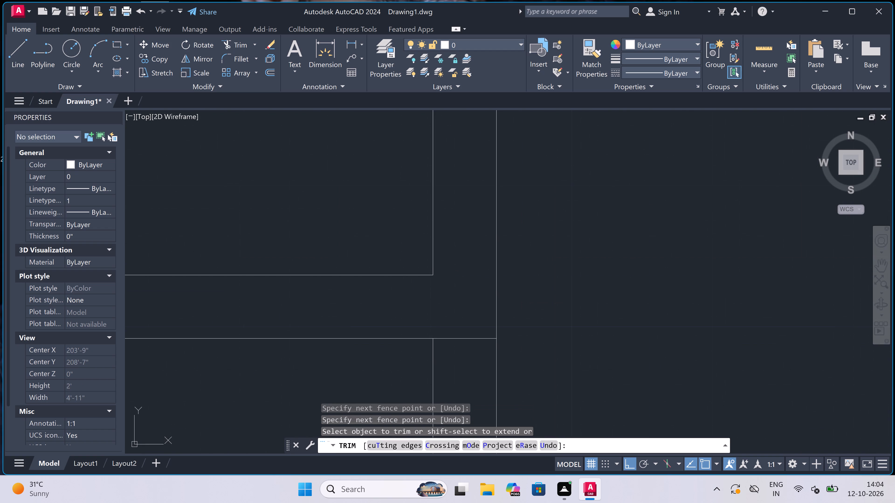
scroll(484, 255, "up", 4)
left_click_drag(482, 251, 482, 263)
left_click_drag(475, 301, 475, 297)
left_click(474, 252)
scroll(474, 252, "down", 4)
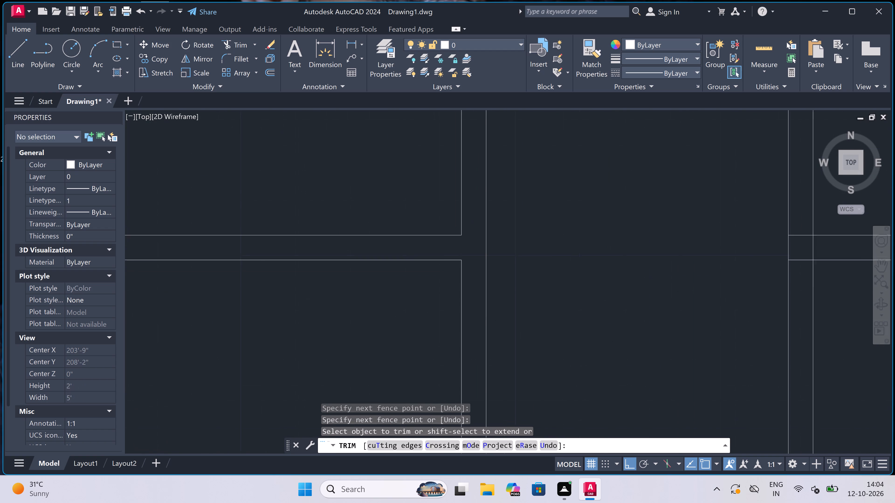
Trim the overlapping segments where the third interior vertical wall meets the top outer wall.
scroll(474, 252, "down", 1)
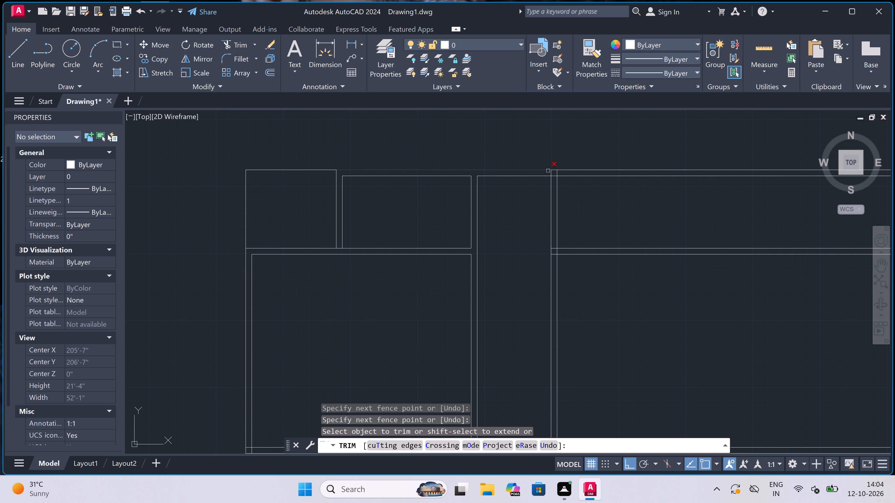
scroll(551, 167, "up", 4)
scroll(578, 191, "up", 2)
left_click_drag(627, 221, 624, 221)
left_click(441, 232)
left_click(556, 247)
left_click(555, 316)
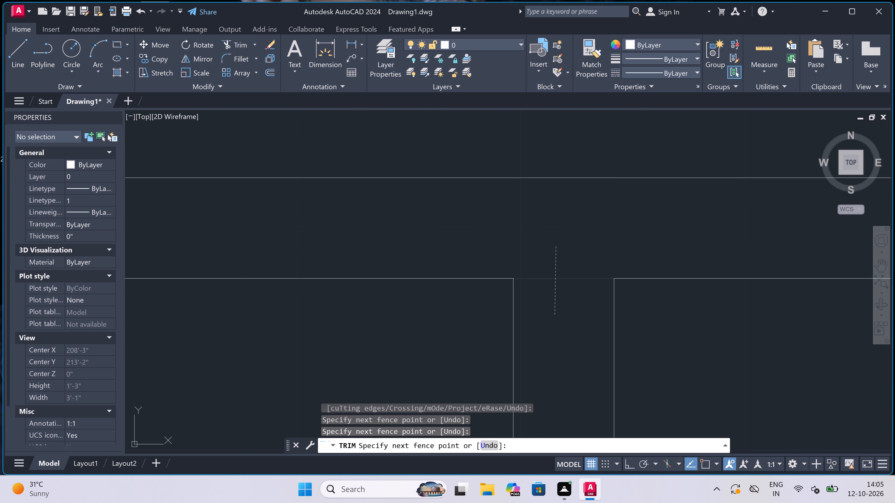
scroll(442, 206, "down", 6)
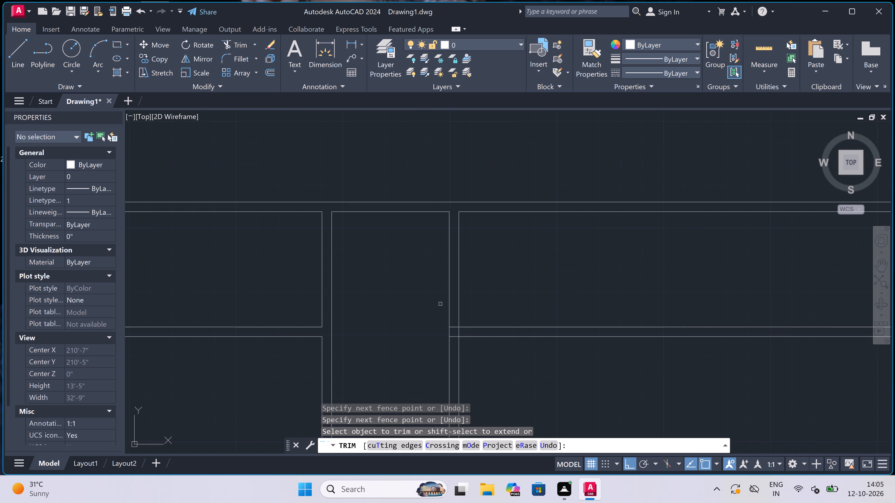
Trim the upper interior horizontal wall's line ends that run inside the third interior vertical wall.
scroll(456, 346, "up", 4)
left_click(454, 342)
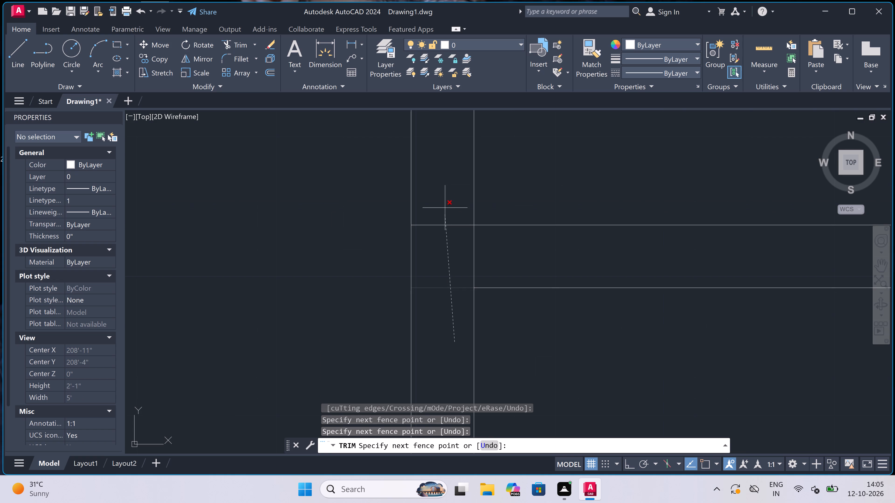
left_click(445, 202)
scroll(445, 202, "down", 8)
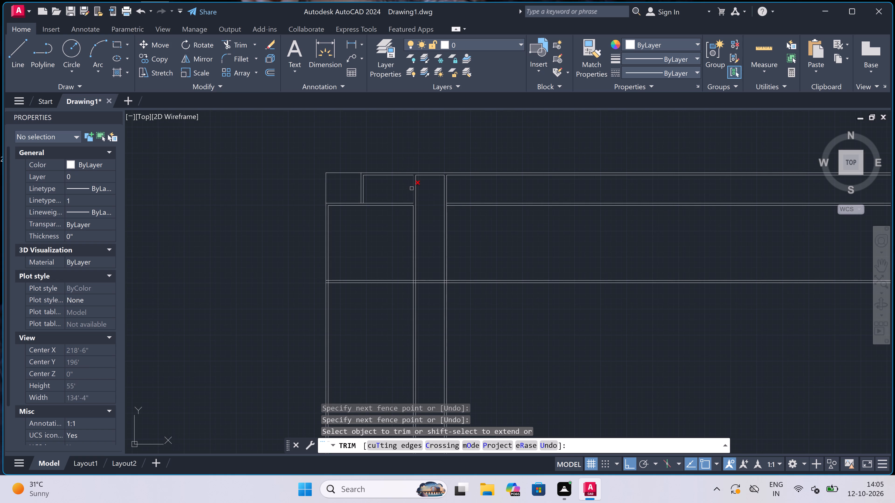
key("Escape")
Offset the top wall's inner line between the second and third interior vertical walls 10' downward.
scroll(422, 184, "up", 4)
scroll(424, 183, "down", 2)
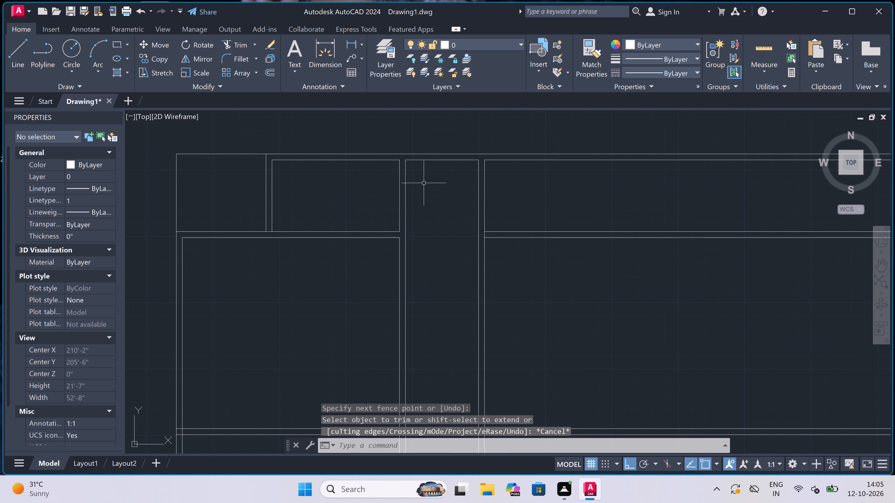
scroll(435, 175, "up", 1)
key("o")
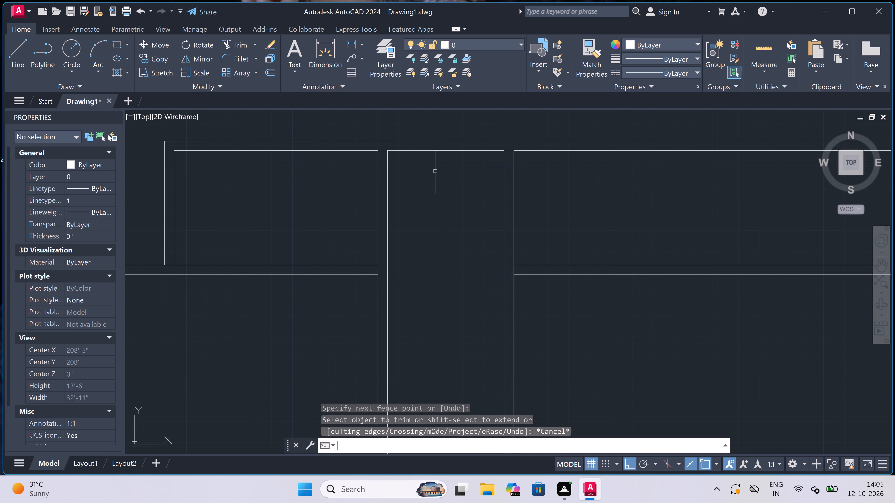
key("space")
left_click(436, 153)
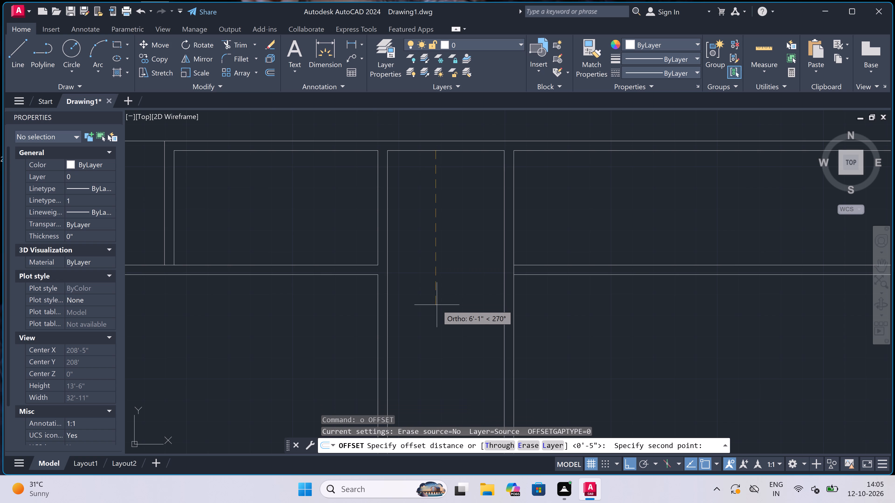
type("10'")
key("space")
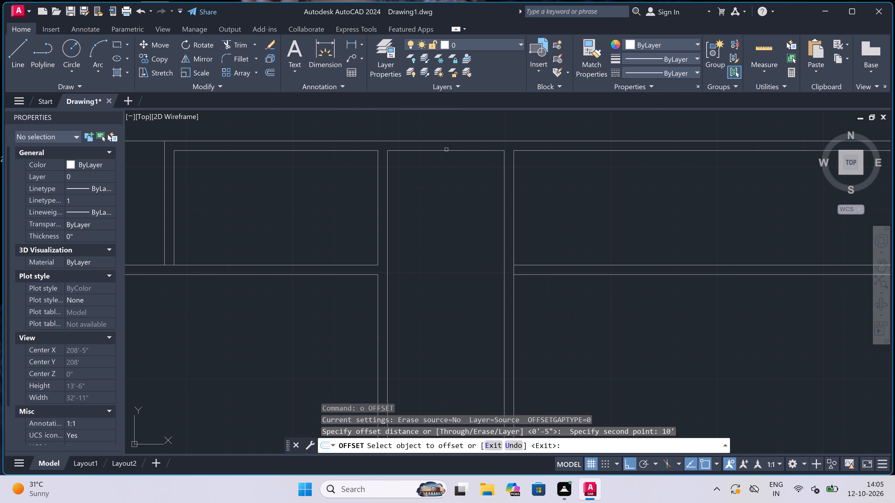
left_click_drag(446, 150, 441, 197)
left_click(434, 221)
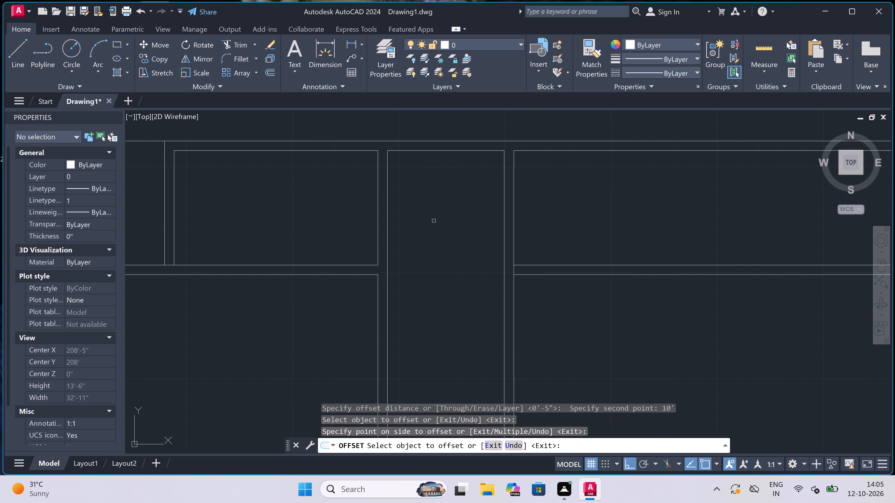
scroll(434, 221, "down", 4)
scroll(430, 251, "up", 4)
scroll(435, 228, "up", 1)
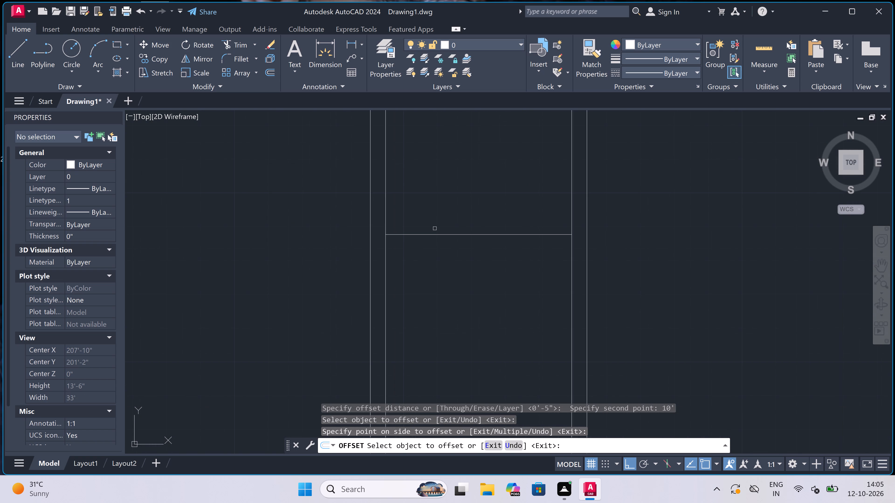
key("Escape")
Offset the new horizontal line between the second and third interior vertical walls 4.5" downward to form a cross wall.
key("space")
left_click(435, 235)
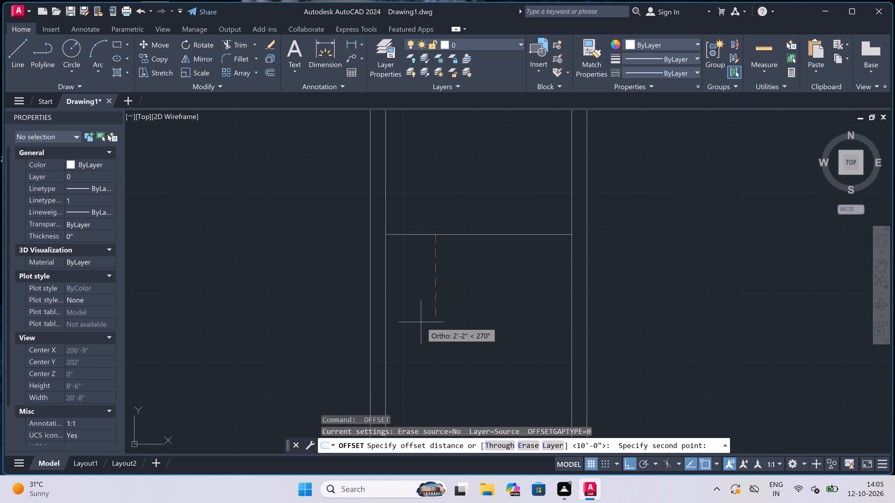
type("4.5")
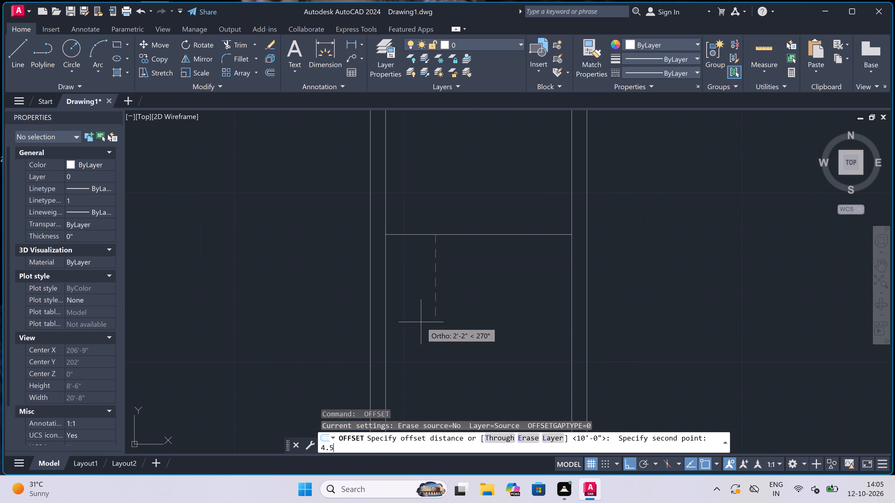
key("shift+quotedbl")
key("space")
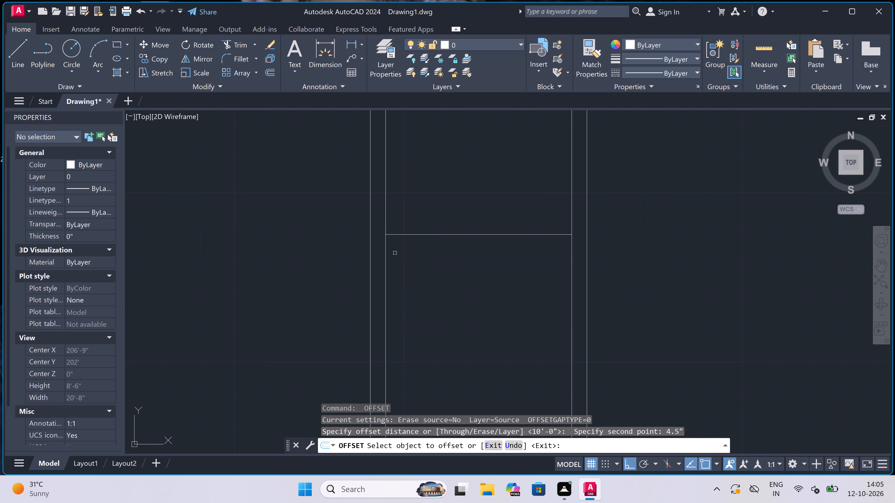
left_click_drag(404, 235, 403, 245)
left_click(404, 265)
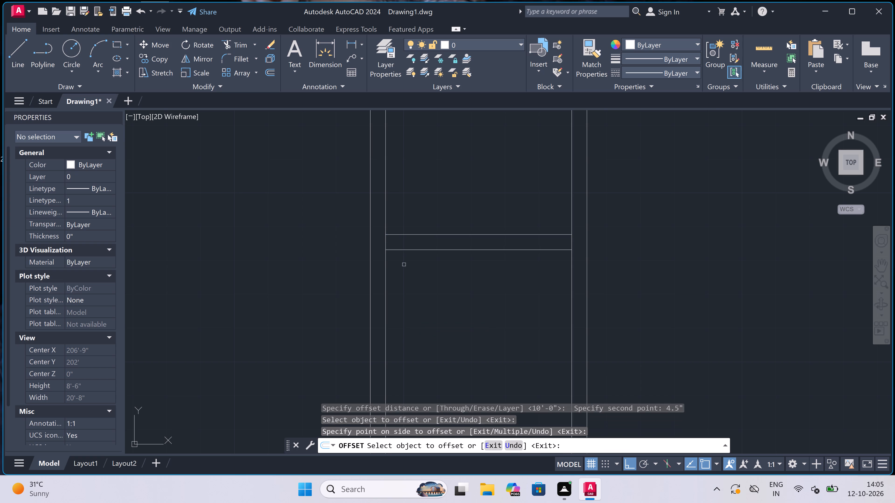
key("Escape")
scroll(434, 233, "down", 1)
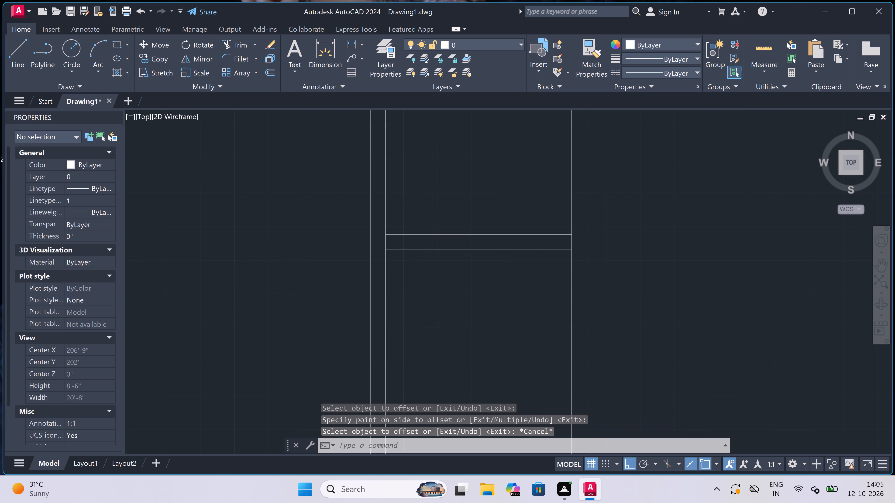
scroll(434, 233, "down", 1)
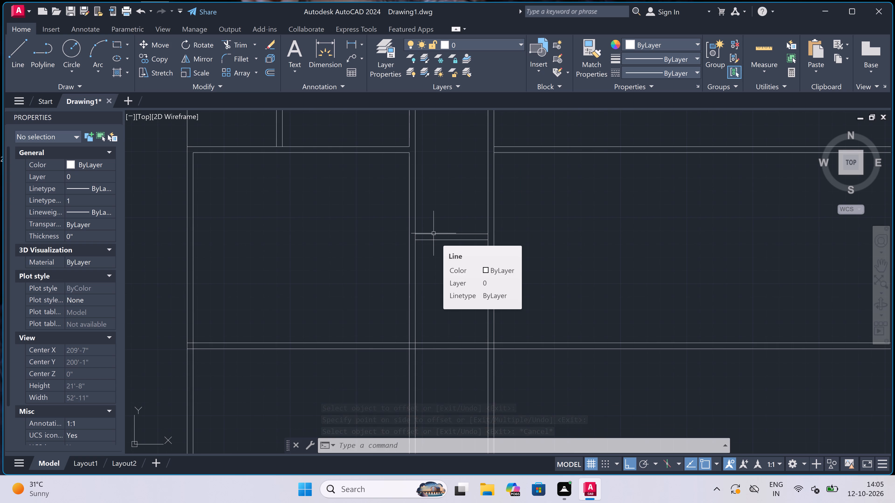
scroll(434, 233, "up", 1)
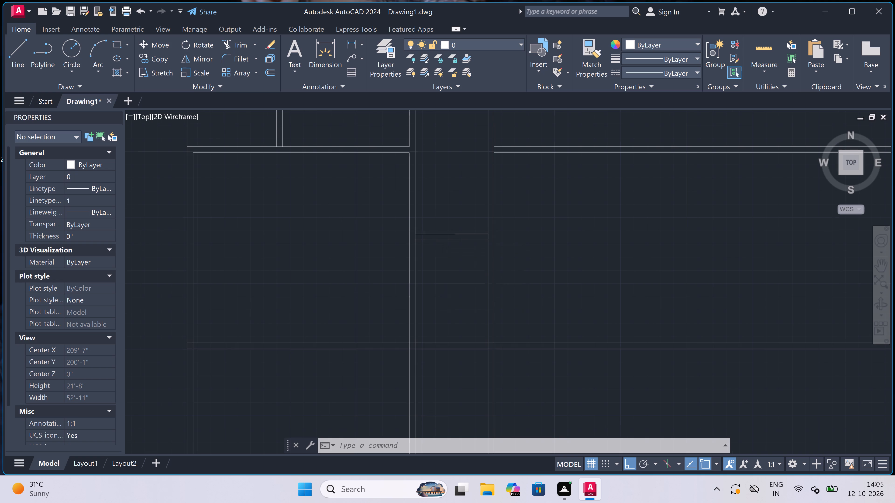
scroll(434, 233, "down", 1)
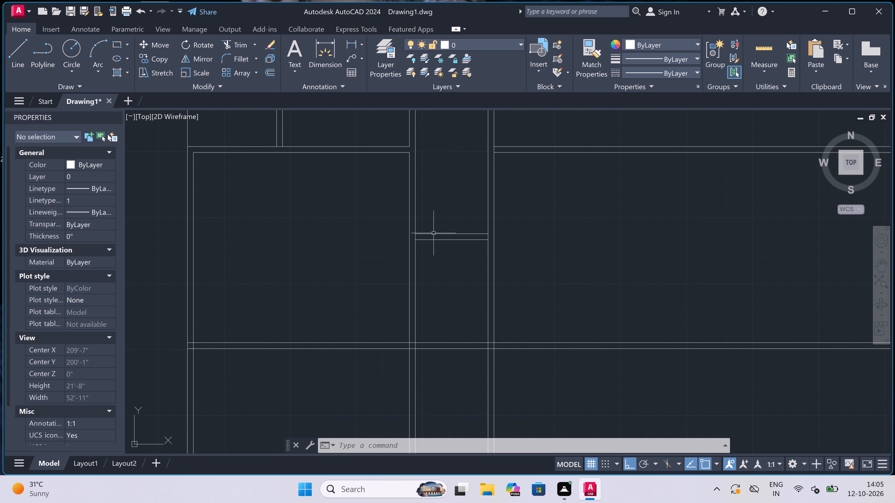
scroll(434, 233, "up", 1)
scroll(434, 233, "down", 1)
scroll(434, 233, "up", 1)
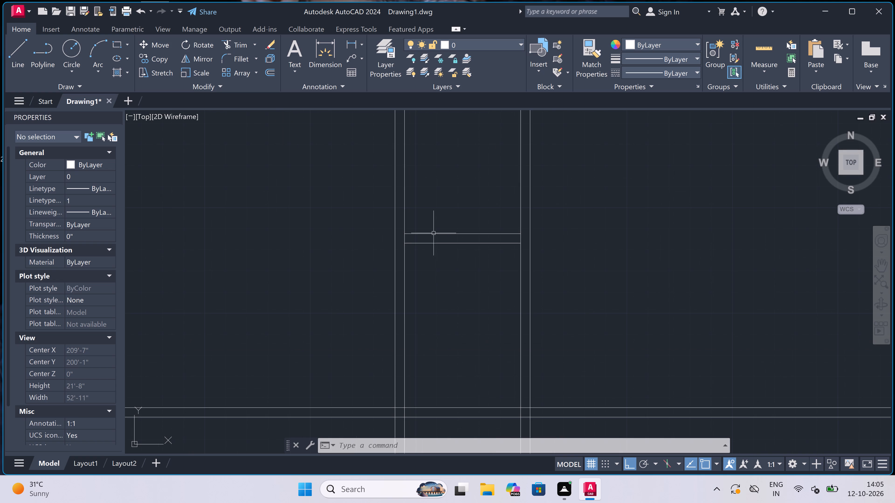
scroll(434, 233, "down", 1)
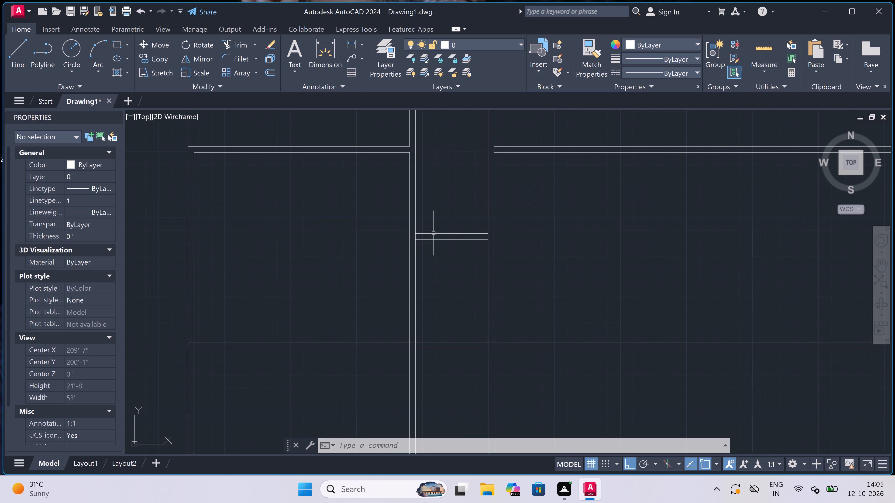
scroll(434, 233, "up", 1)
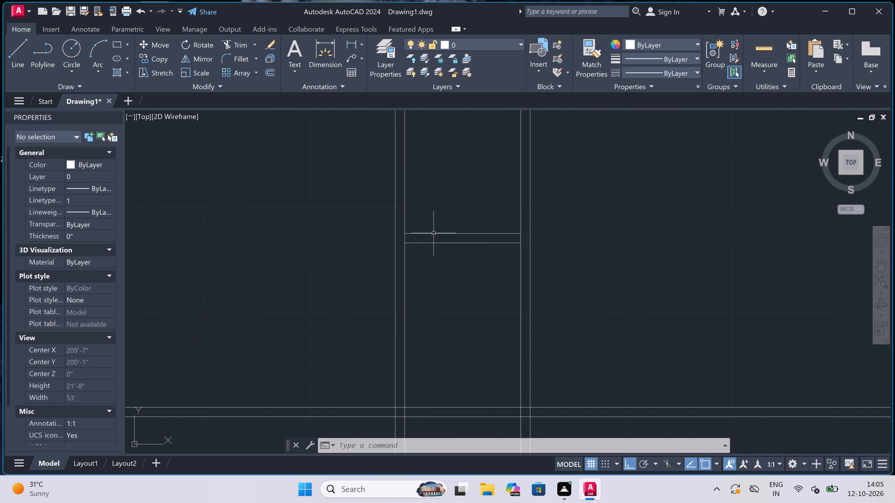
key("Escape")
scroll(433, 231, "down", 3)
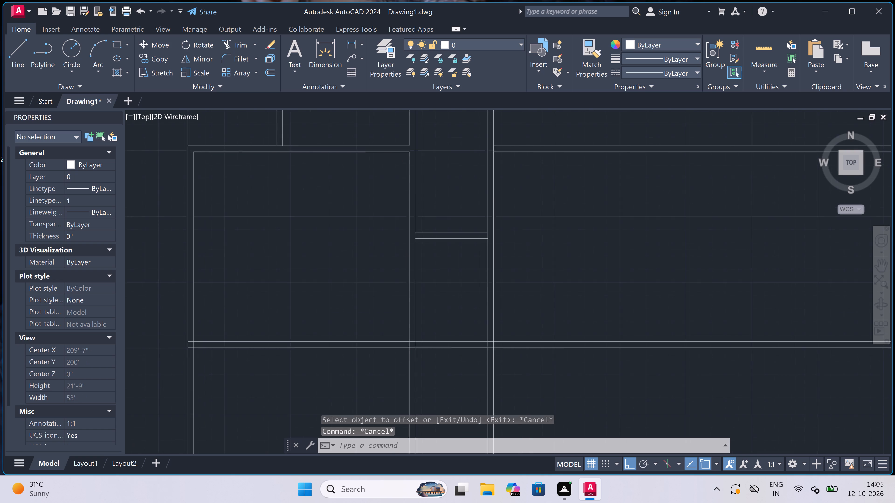
Draw the right door jamb across the upper interior horizontal wall near the second interior vertical wall, adding a 2" stop and a 2' upward leaf.
scroll(432, 226, "down", 2)
scroll(404, 198, "up", 3)
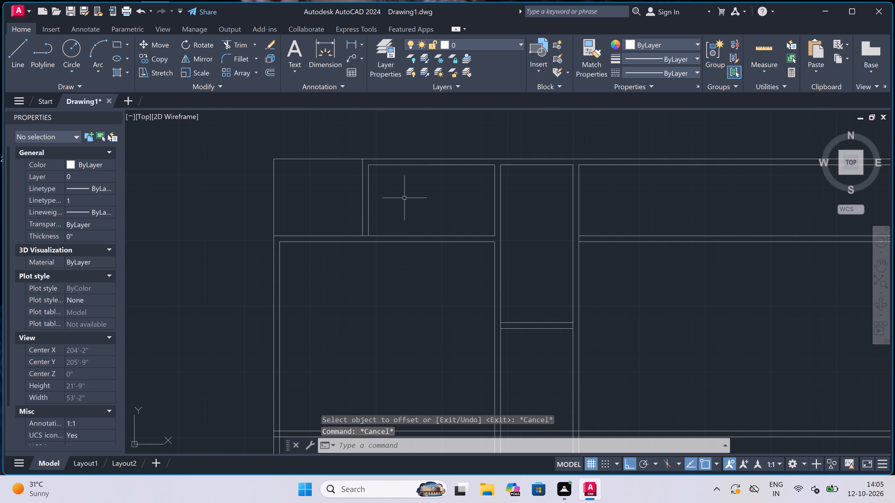
key("l")
key("space")
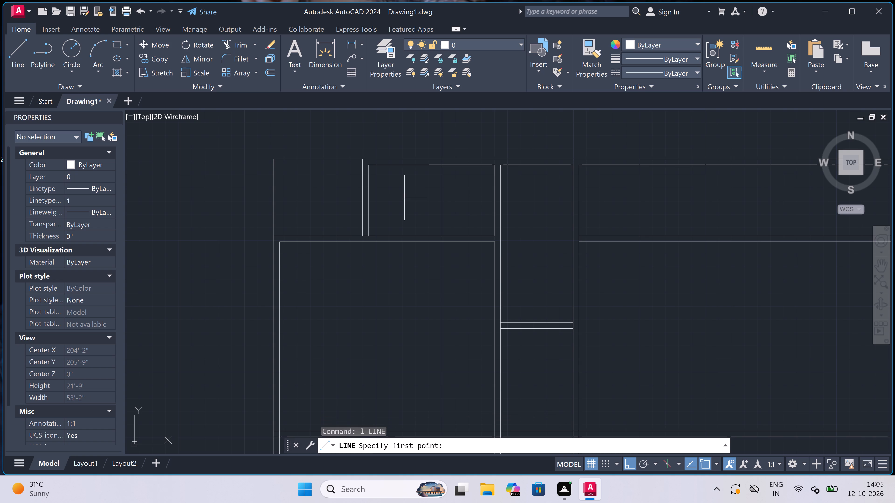
scroll(461, 211, "up", 1)
scroll(518, 264, "up", 2)
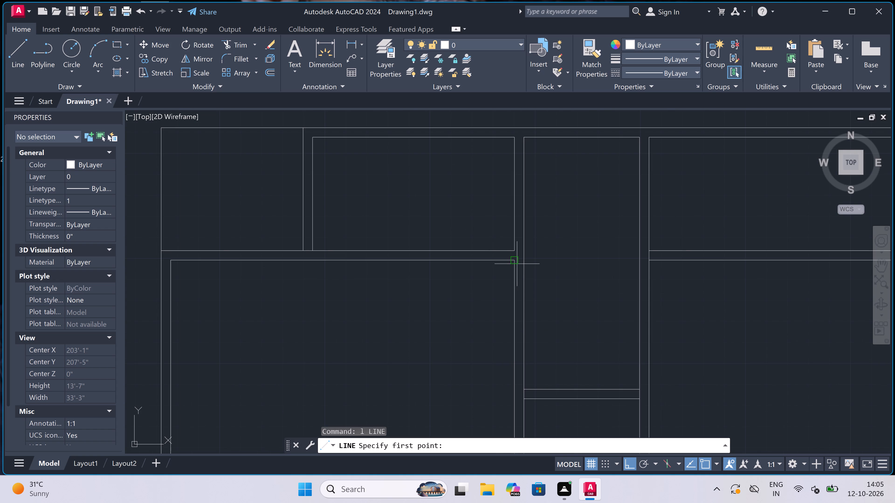
left_click(485, 232)
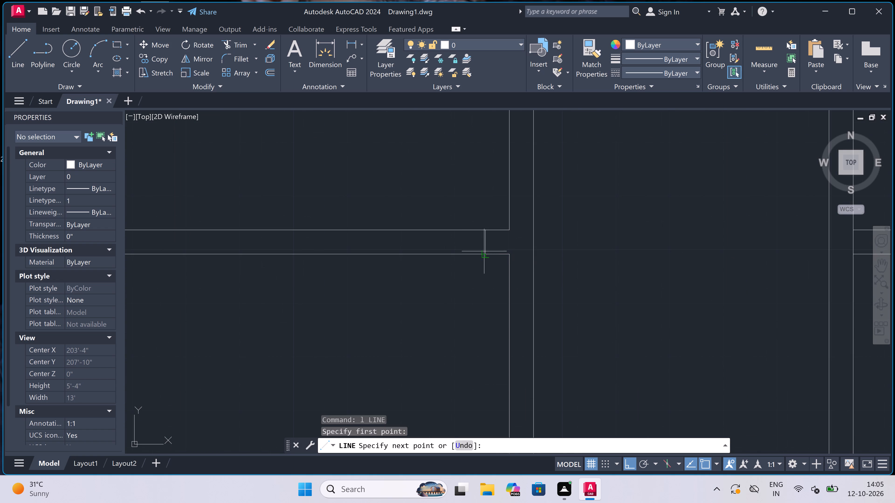
left_click(485, 251)
double_click(484, 241)
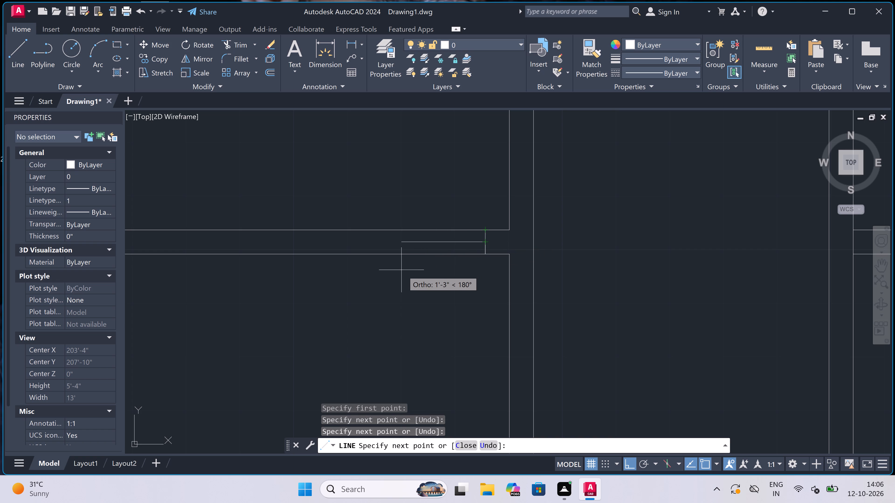
type("2\"")
key("space")
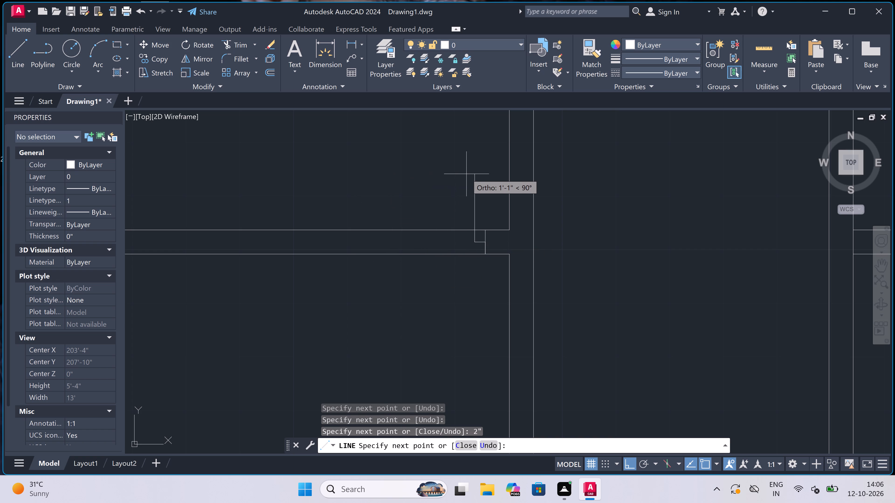
type("2'")
key("space")
key("Escape")
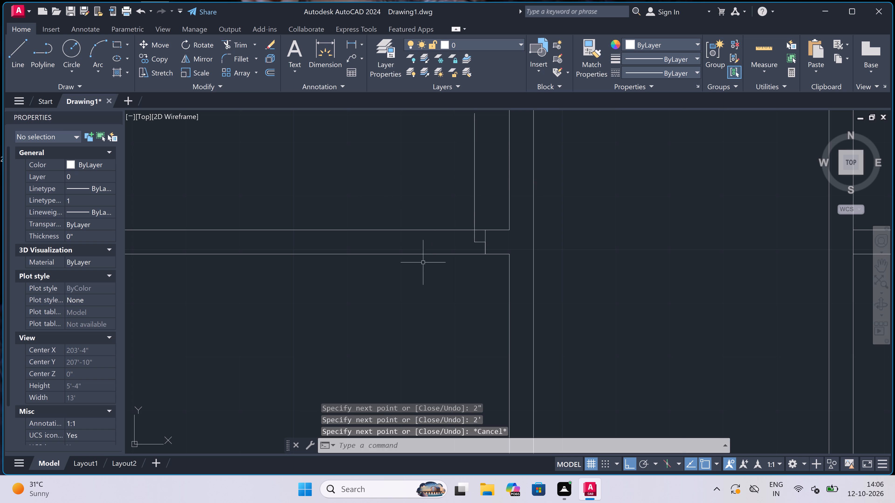
key("Escape")
Draw the opposite door jamb across the same horizontal wall, with a 2" stop pointing from its midpoint into the opening.
scroll(396, 303, "down", 4)
scroll(390, 285, "up", 3)
key("space")
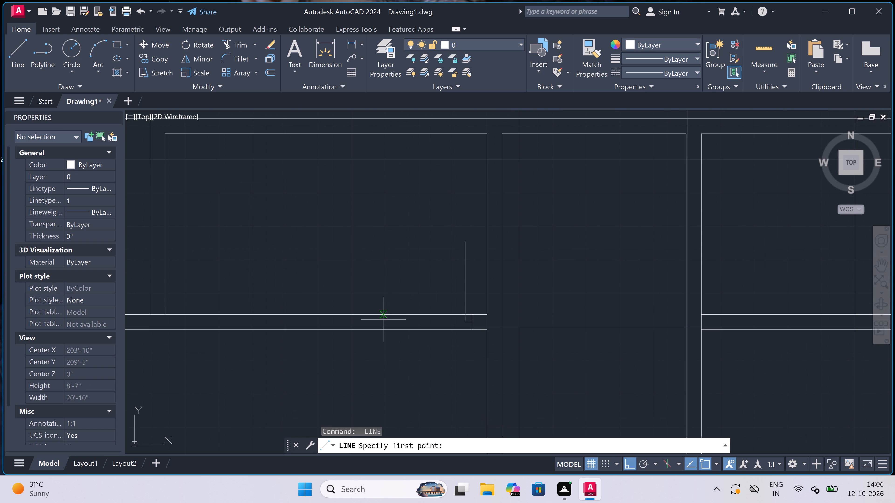
left_click(394, 316)
double_click(394, 315)
left_click_drag(394, 315, 391, 324)
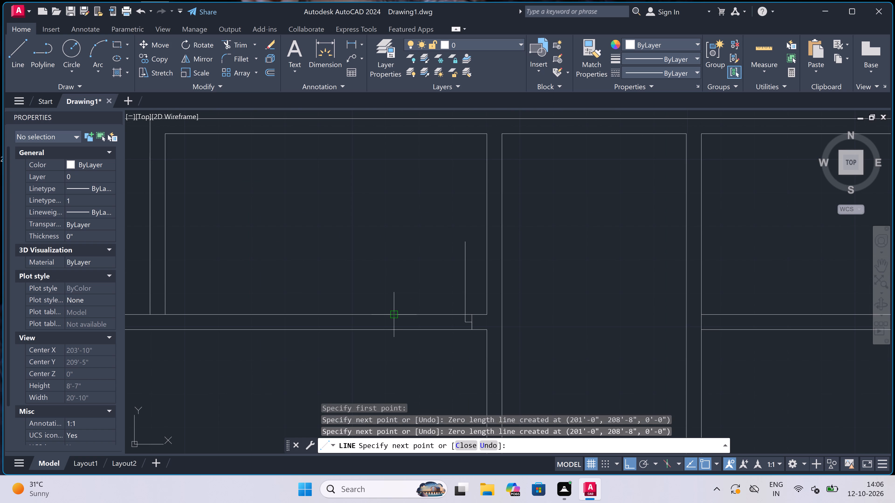
left_click_drag(391, 324, 391, 326)
left_click(391, 331)
scroll(390, 327, "up", 3)
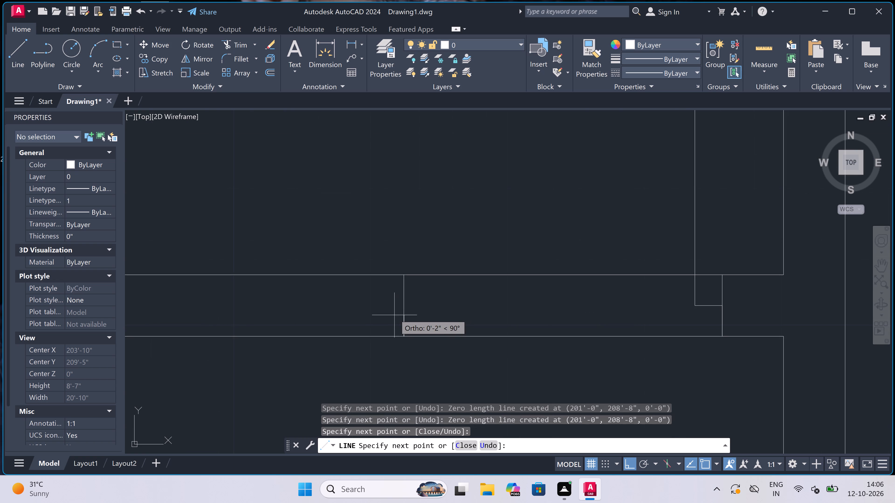
left_click(408, 305)
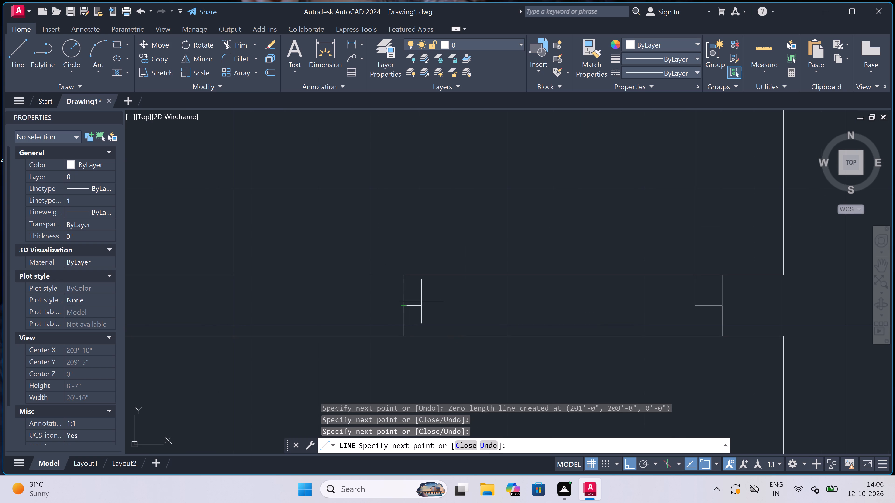
key("2")
type("\"")
key("space")
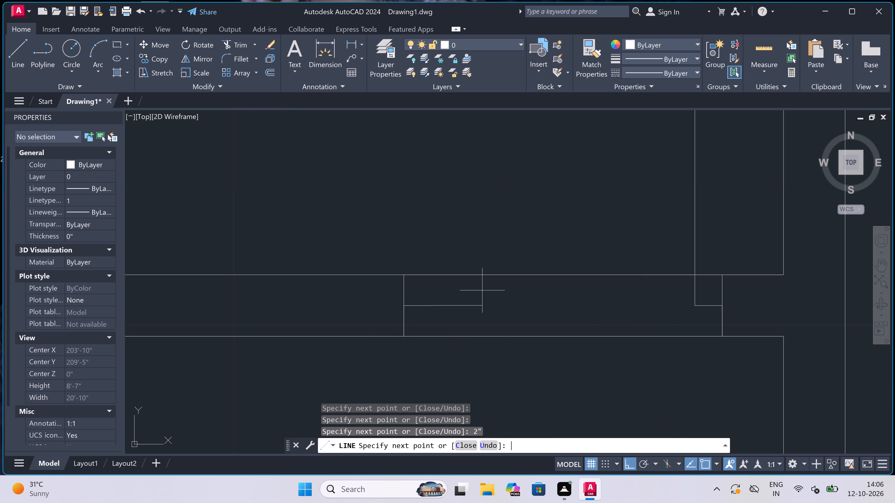
key("Escape")
Draw the door swing as a three-point arc from the leaf's top end through the opposite stop's end to just below the wall.
scroll(419, 321, "down", 2)
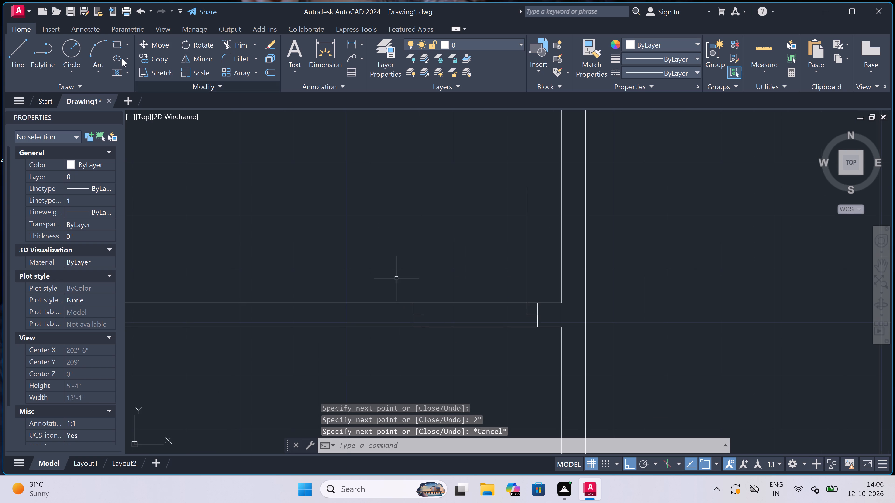
left_click(99, 65)
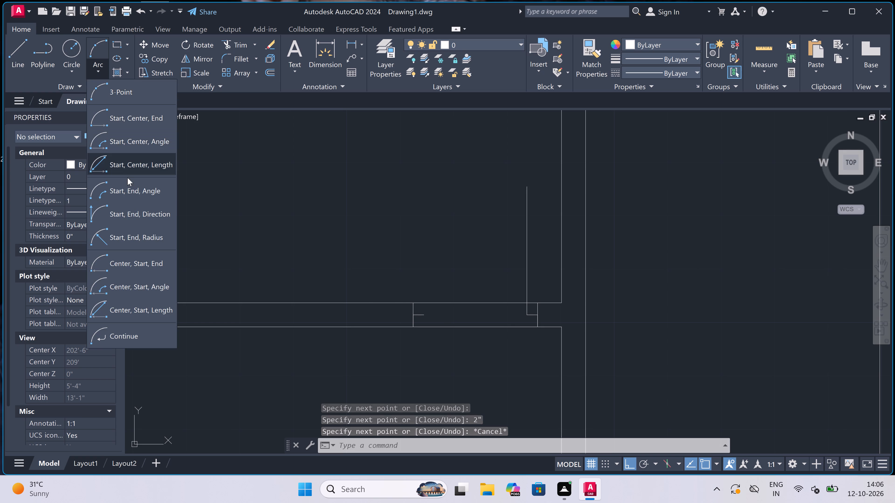
double_click(136, 214)
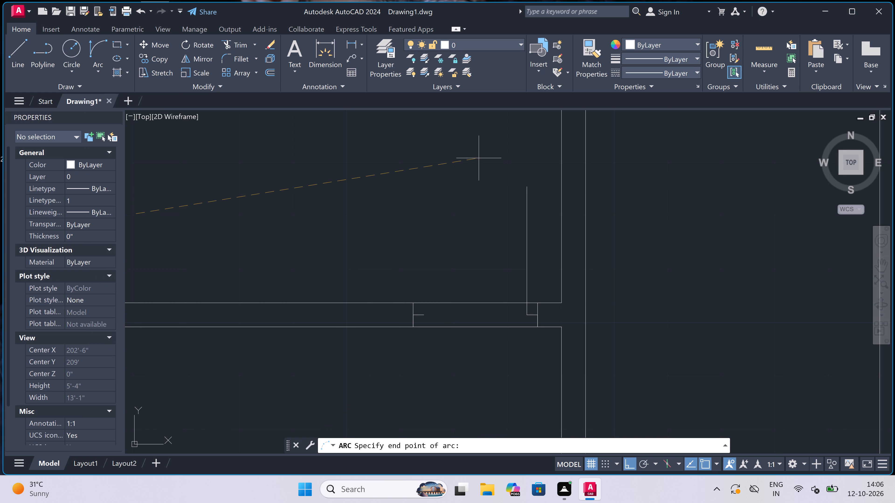
key("Escape")
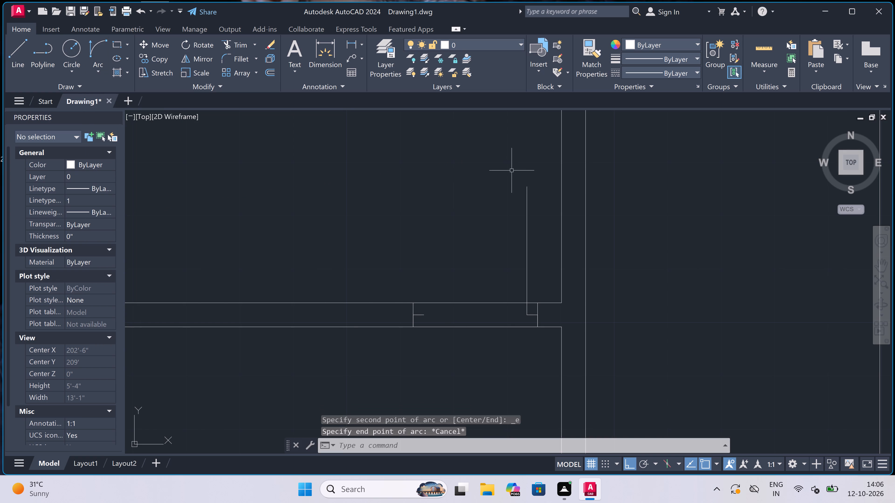
key("space")
left_click_drag(527, 188, 528, 191)
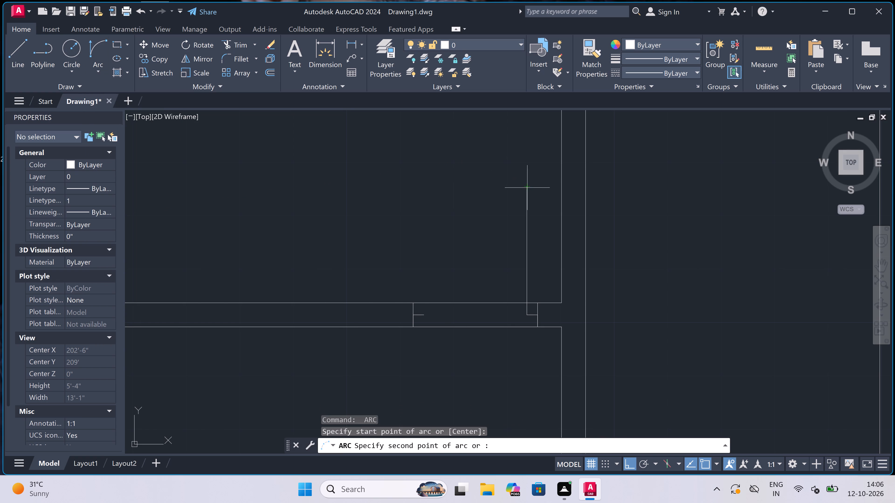
double_click(424, 316)
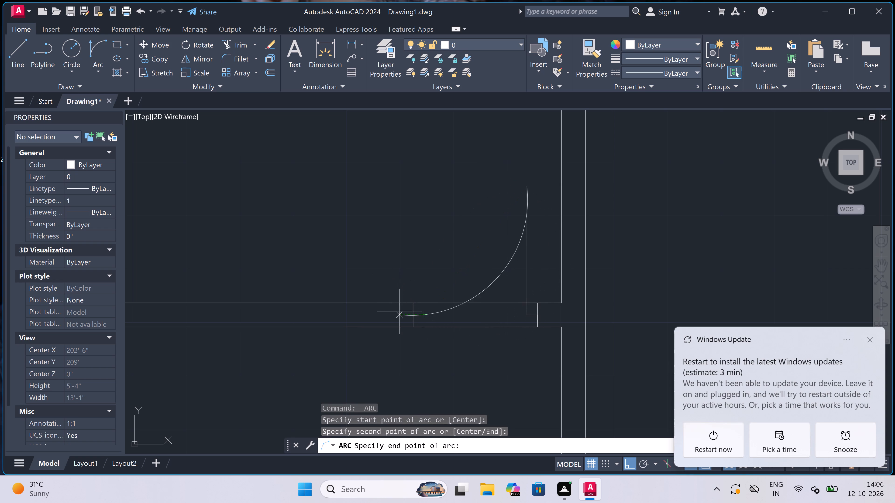
double_click(436, 357)
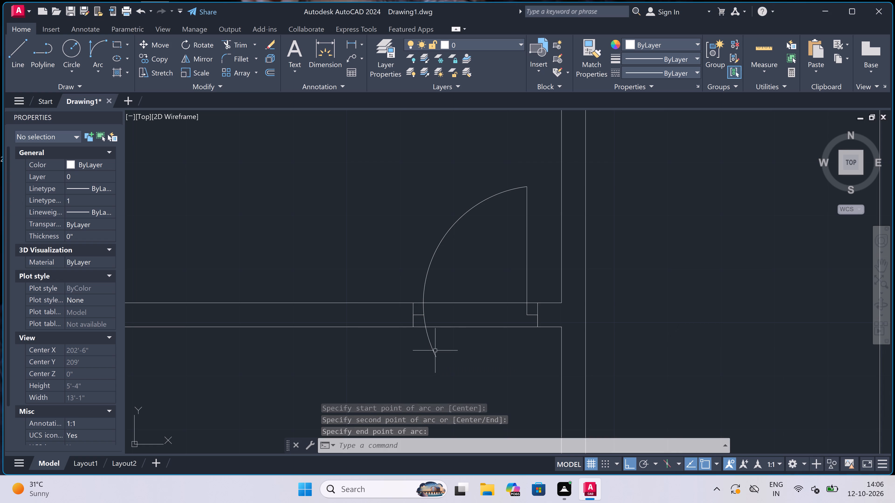
Trim both wall lines across the door opening and the part of the swing arc that extends below the wall.
type("tr")
key("space")
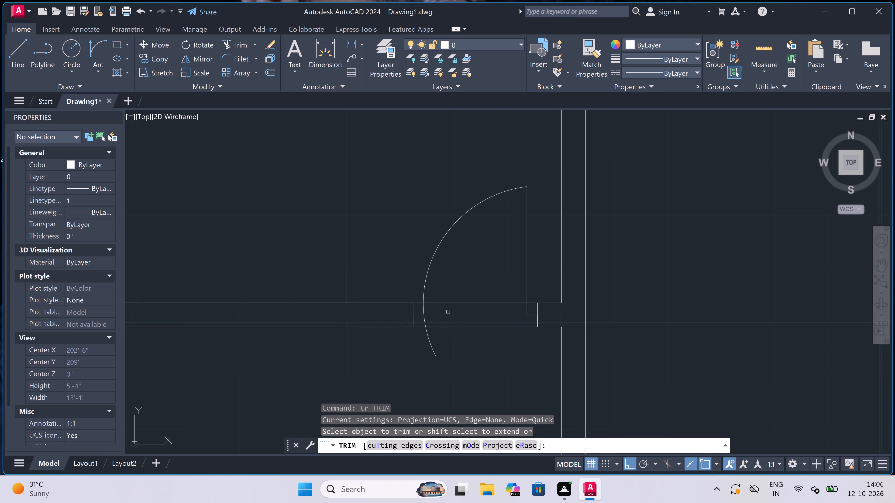
left_click_drag(451, 299, 448, 302)
double_click(422, 345)
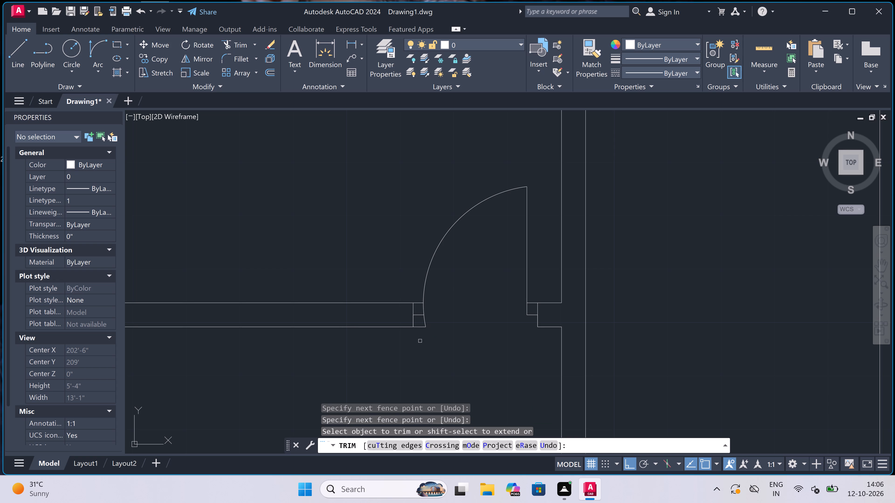
Trim the leftover lower wall line between the left jamb and the arc, and the arc's end below the 2" stop.
scroll(420, 341, "up", 1)
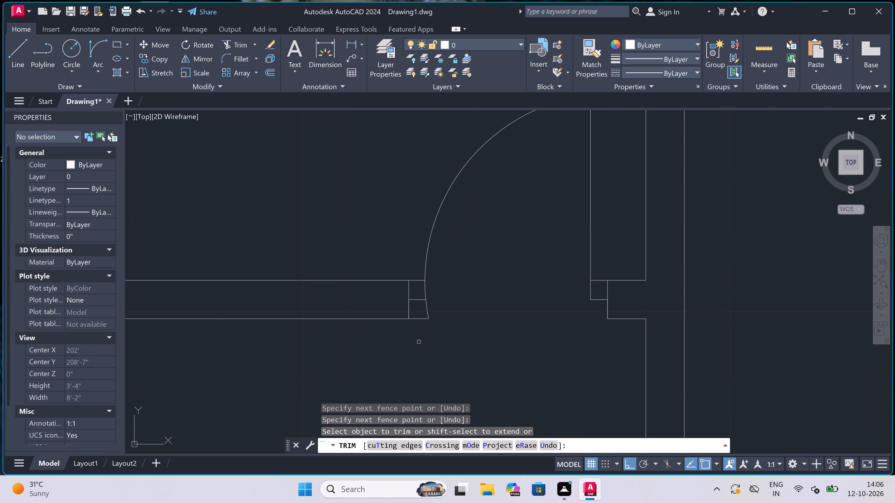
scroll(426, 315, "down", 3)
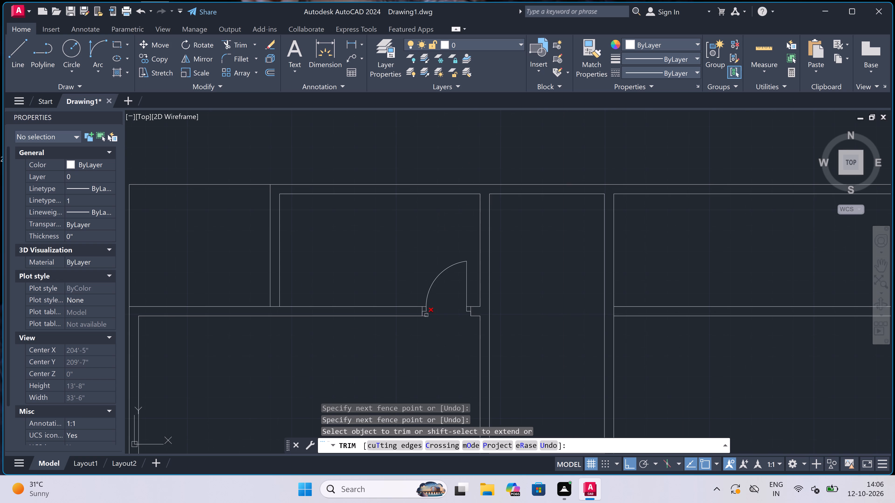
scroll(423, 321, "up", 7)
scroll(441, 237, "down", 2)
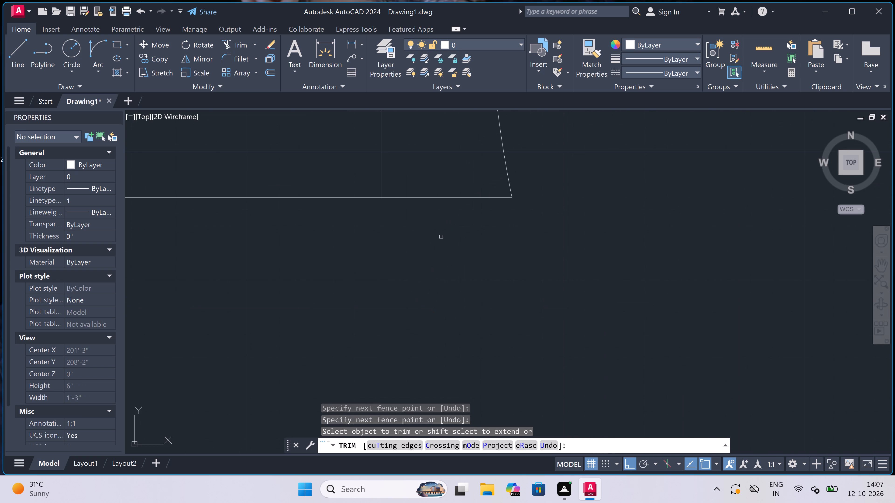
left_click(442, 196)
left_click(441, 269)
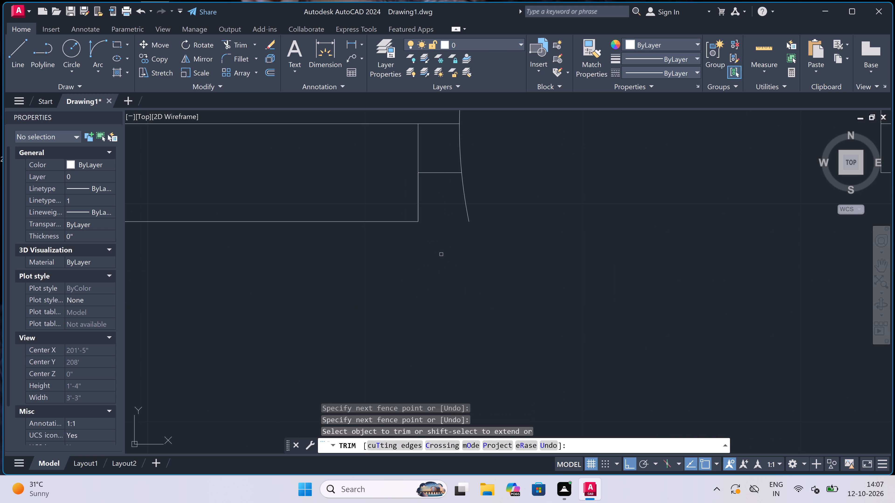
left_click(451, 198)
left_click(473, 185)
scroll(462, 231, "down", 4)
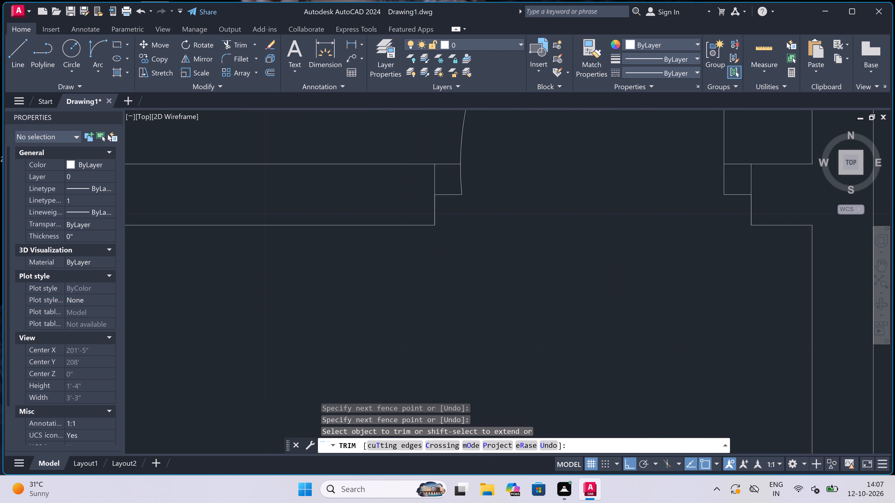
scroll(462, 231, "down", 3)
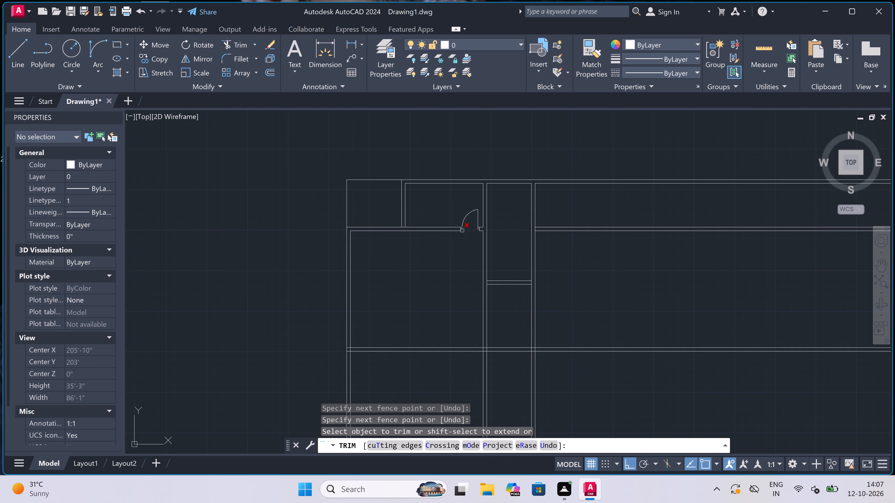
key("Escape")
scroll(523, 186, "down", 2)
scroll(523, 186, "up", 2)
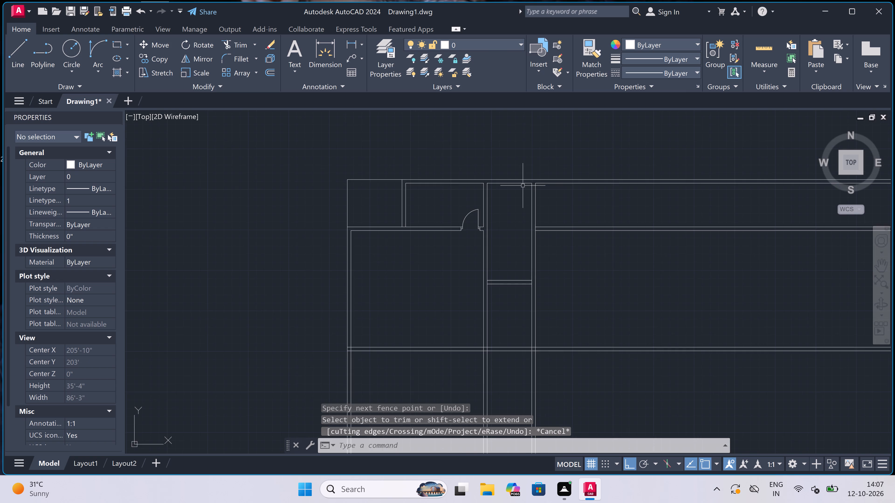
Trim the horizontal wall's upper line between the two partition lines where the small upper room's left wall meets it.
scroll(523, 186, "up", 3)
scroll(523, 186, "down", 2)
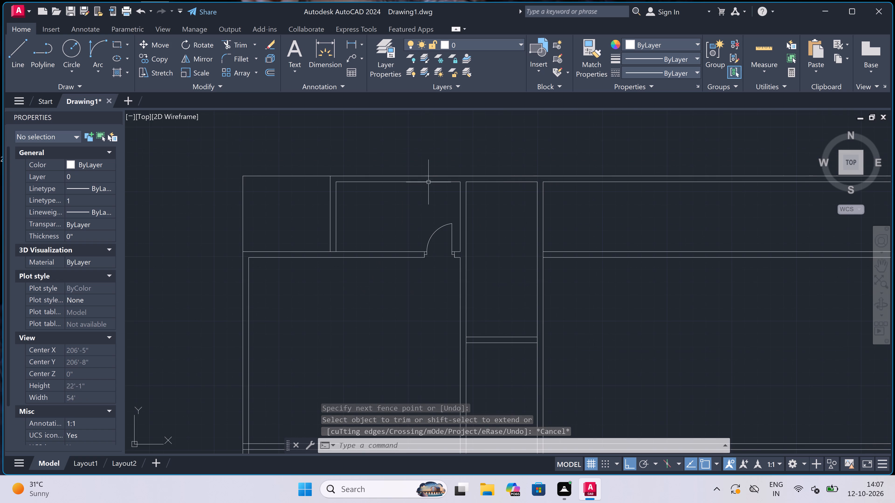
scroll(261, 186, "up", 2)
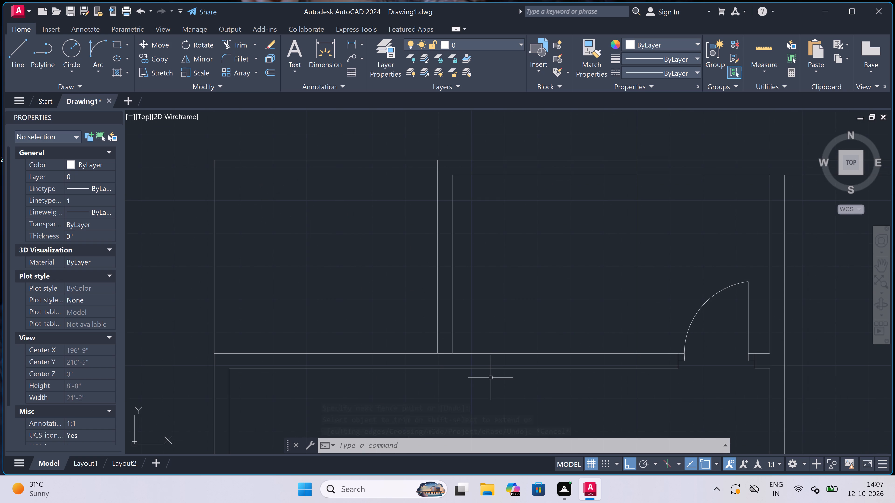
key("t")
key("r")
key("space")
scroll(442, 362, "up", 3)
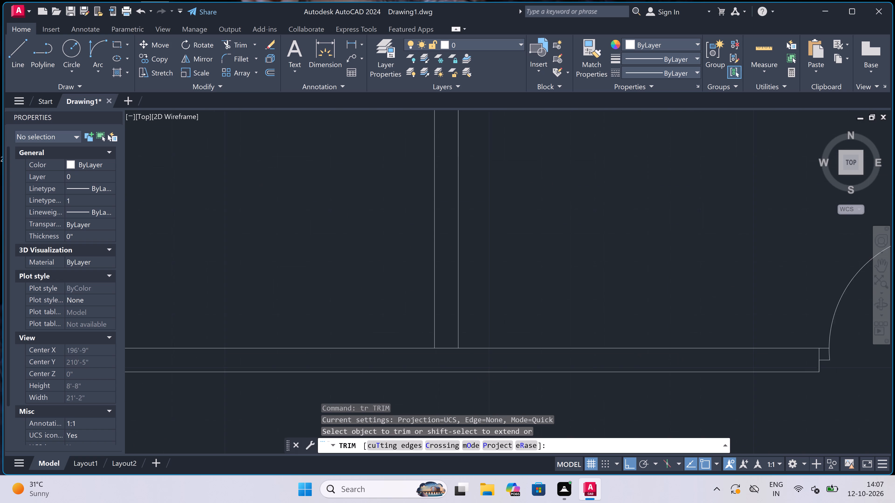
left_click(443, 357)
double_click(444, 294)
scroll(444, 294, "down", 5)
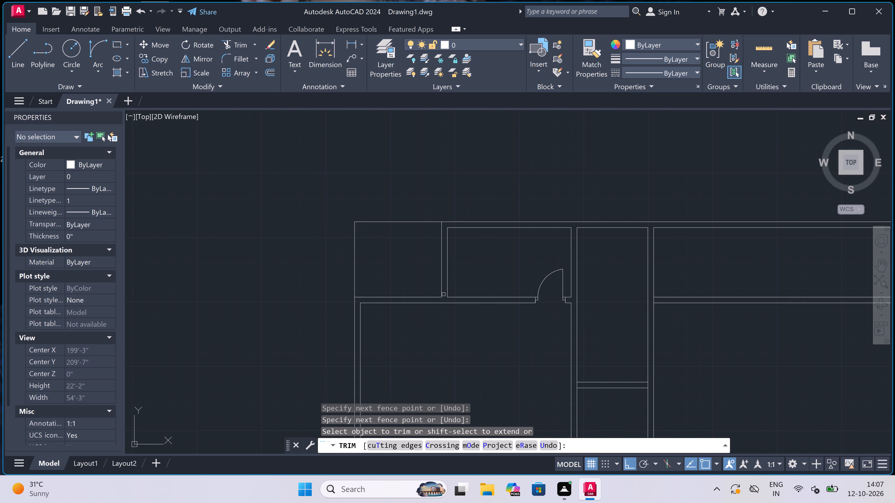
scroll(444, 294, "down", 1)
key("Escape")
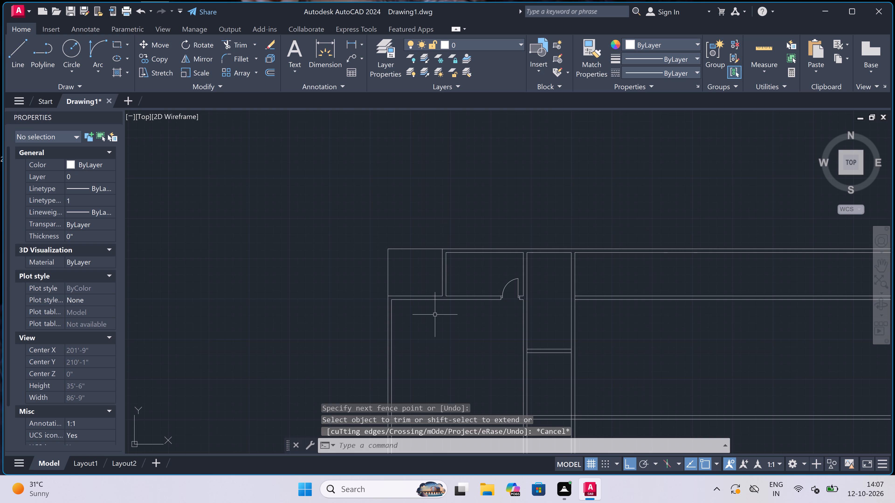
Start the Offset command for the next wall line of the floor plan.
scroll(433, 307, "down", 3)
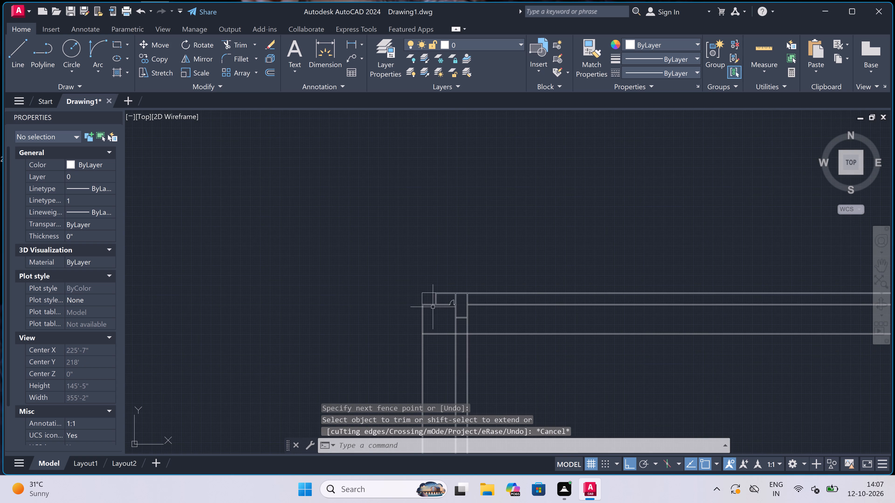
scroll(477, 299, "up", 4)
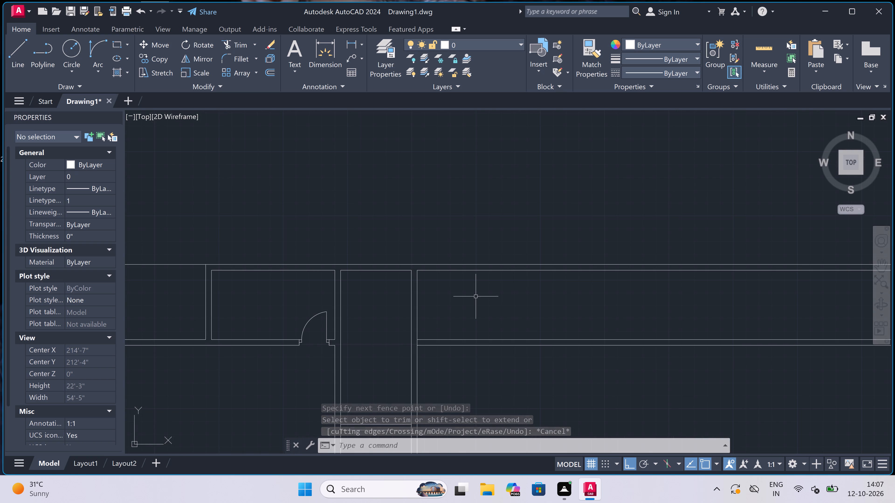
key("o")
key("space")
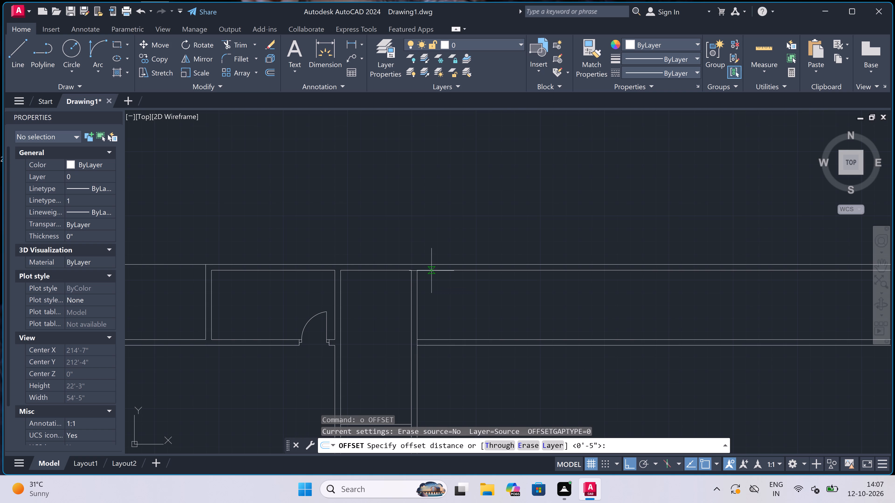
scroll(431, 272, "down", 4)
scroll(444, 300, "up", 3)
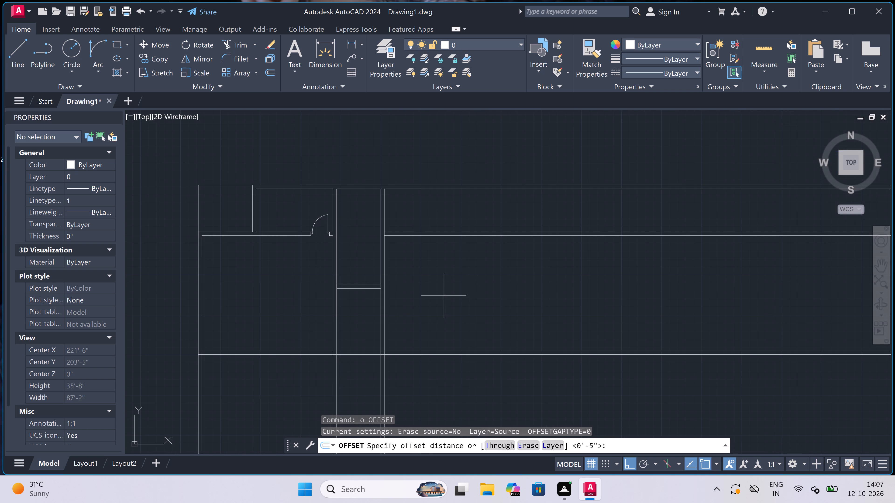
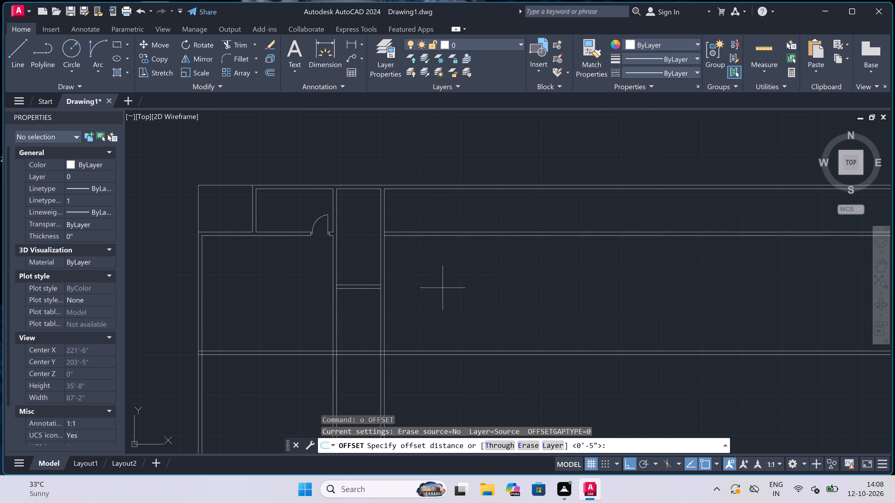
Offset the right-hand line of the narrow middle room's right wall by 11'11" to the right.
key("Escape")
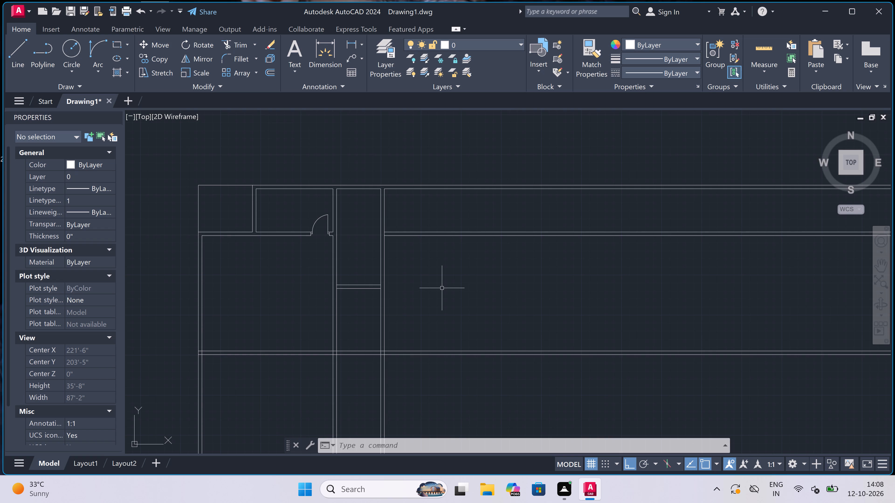
scroll(439, 282, "up", 2)
scroll(437, 278, "down", 2)
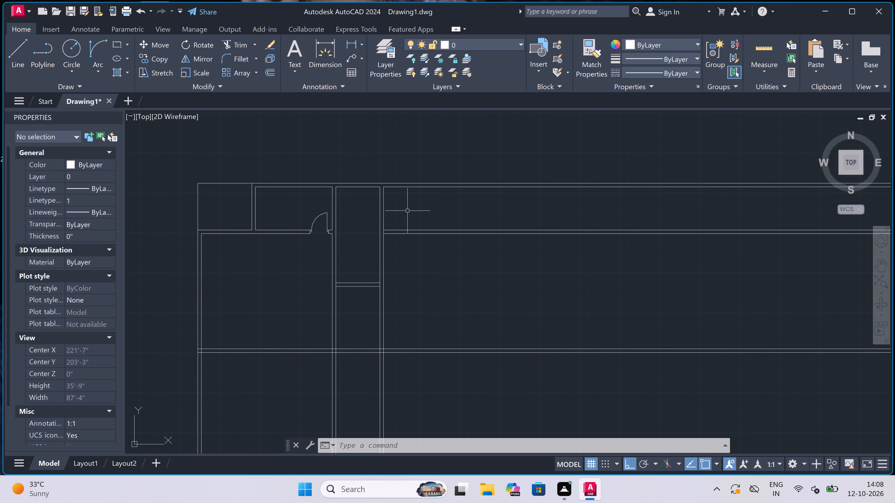
scroll(394, 233, "up", 1)
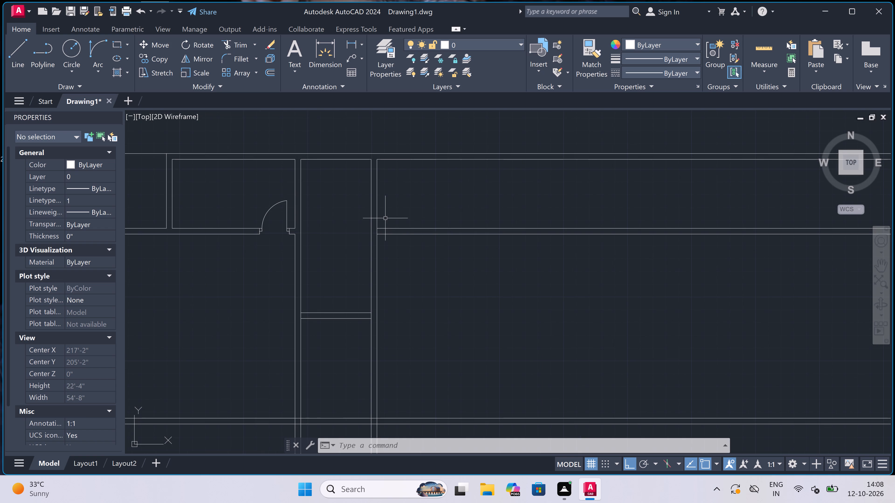
key("space")
left_click(380, 205)
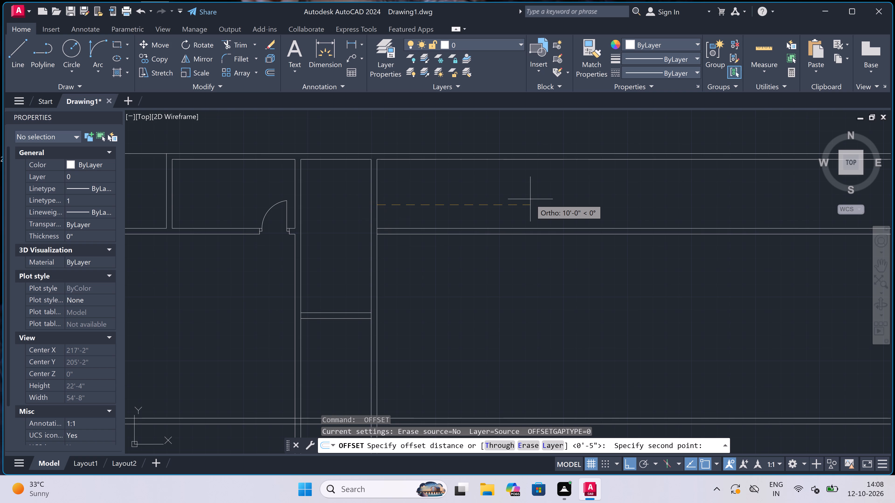
type("11'11\"")
key("space")
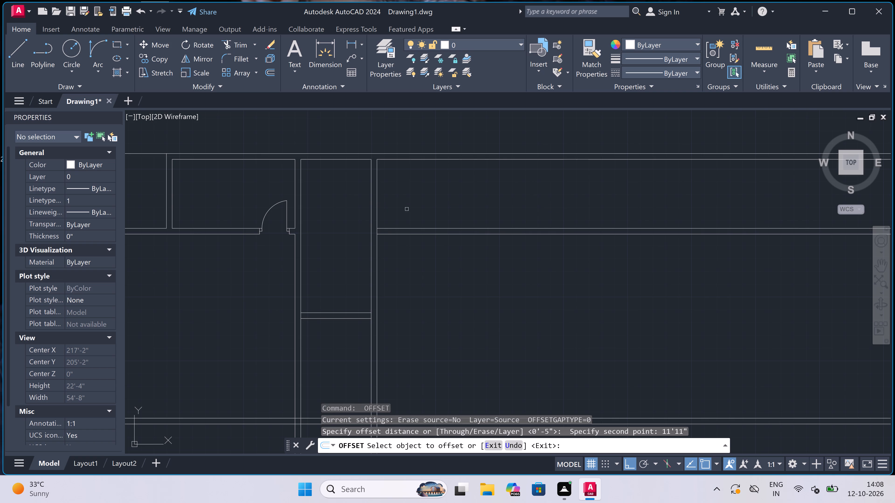
left_click_drag(377, 199, 394, 203)
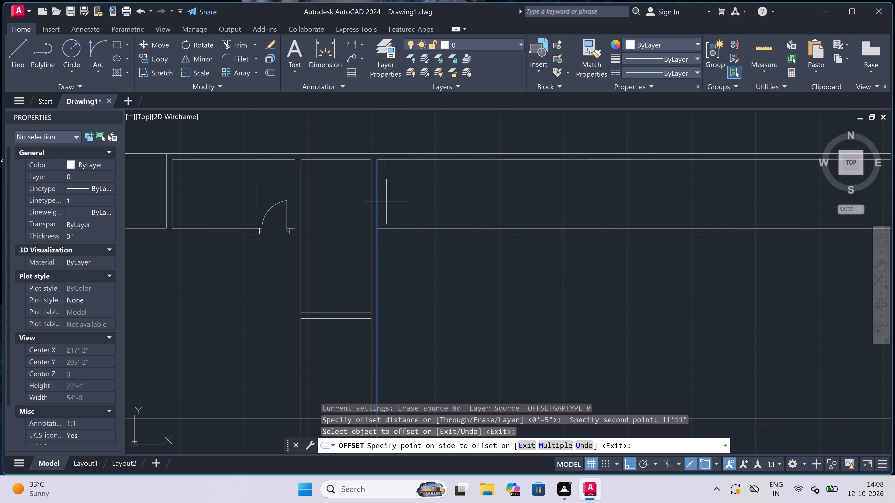
left_click(592, 231)
key("Escape")
Offset the new vertical wall line 4.5" to the right to give the wall its thickness.
key("space")
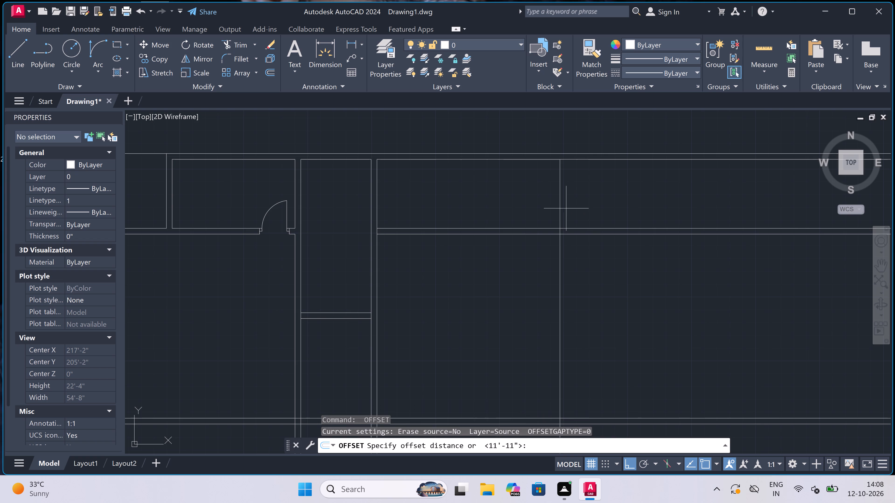
left_click_drag(563, 205, 570, 203)
type("4.5\"")
key("space")
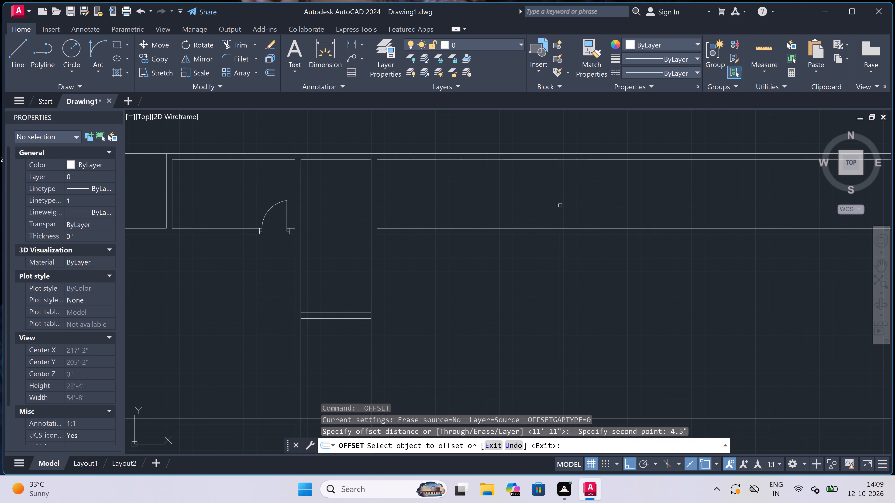
left_click_drag(560, 205, 565, 207)
left_click(586, 206)
key("Escape")
Erase the pair of horizontal wall lines just below the top wall that run right from the narrow middle room.
scroll(501, 204, "down", 3)
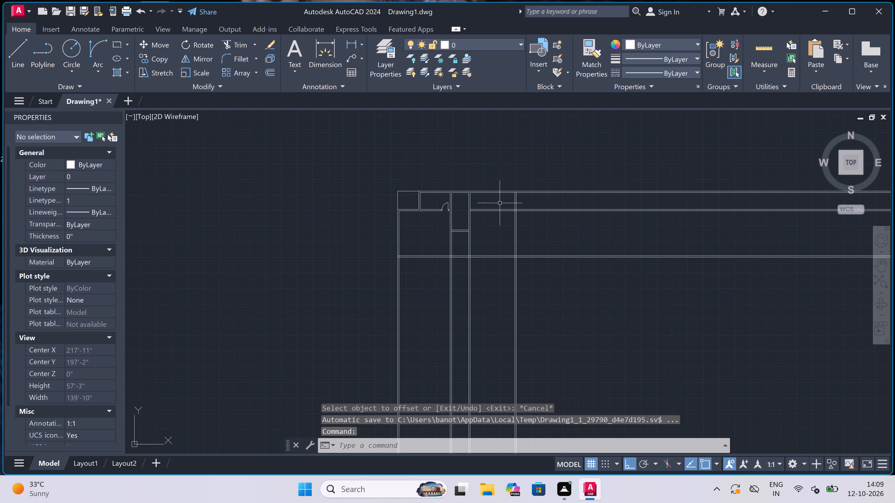
scroll(520, 217, "up", 3)
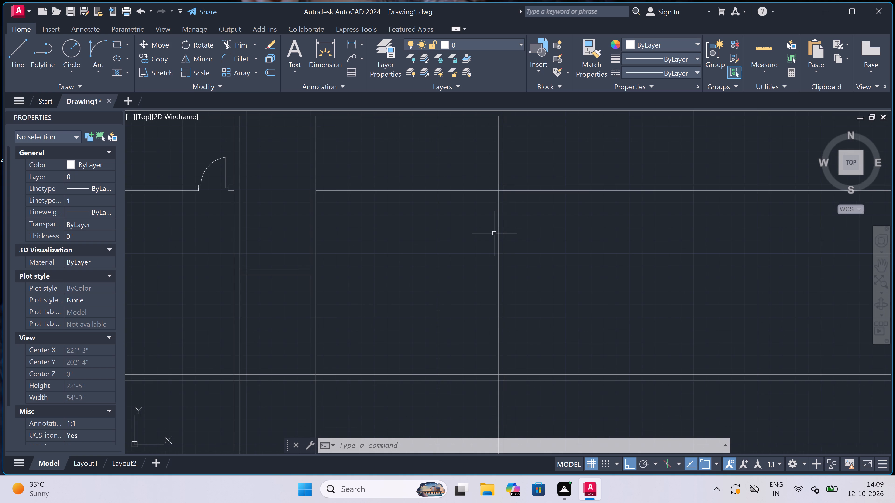
scroll(437, 216, "down", 2)
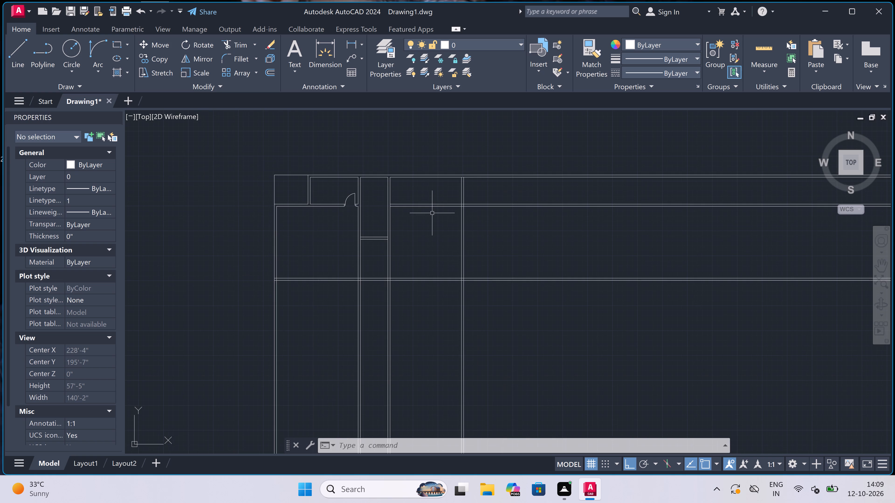
scroll(413, 198, "up", 3)
scroll(413, 198, "down", 2)
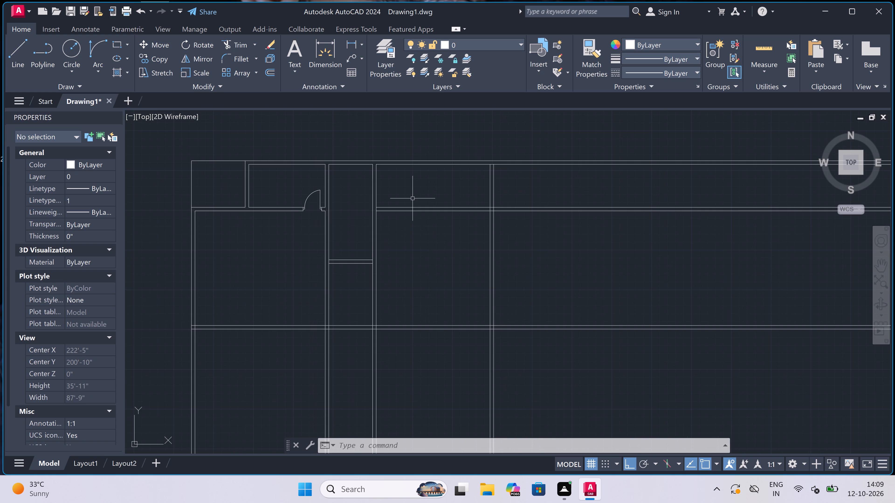
scroll(413, 198, "up", 1)
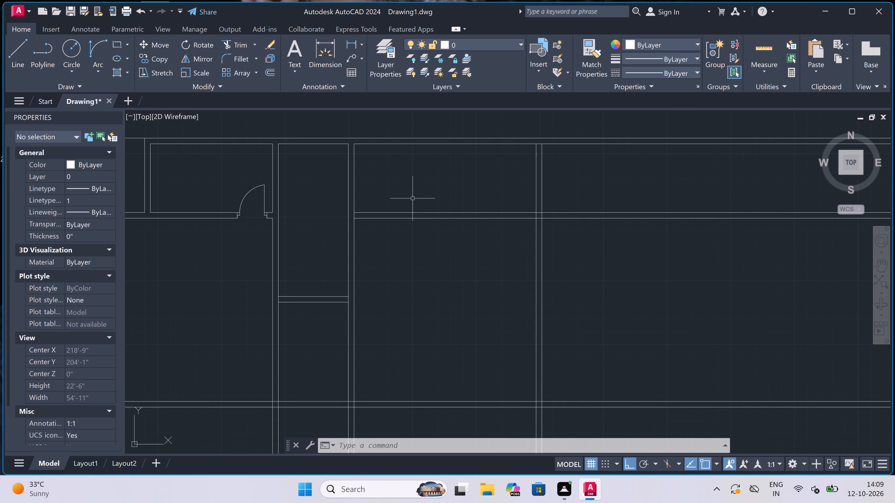
scroll(413, 198, "down", 1)
scroll(413, 198, "up", 1)
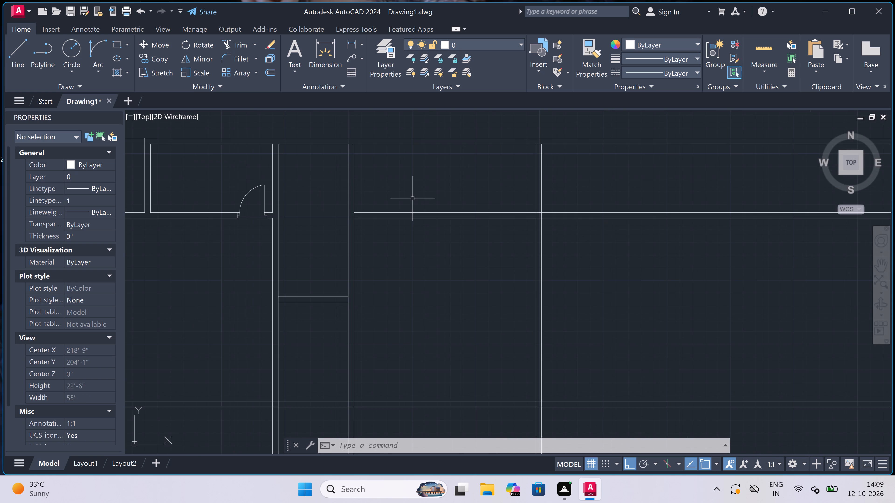
scroll(413, 198, "down", 1)
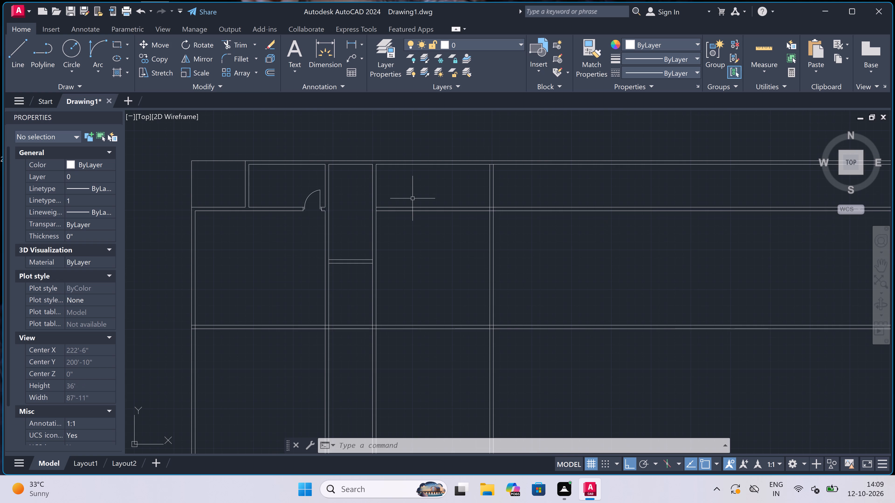
left_click(432, 199)
left_click(424, 234)
key("Delete")
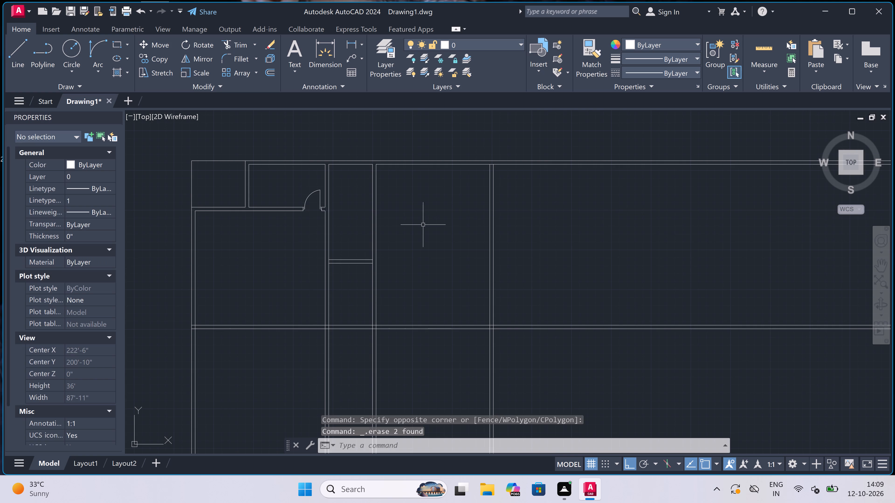
Offset the top wall's inner line, right of the narrow middle room, 11' downward.
key("o")
key("space")
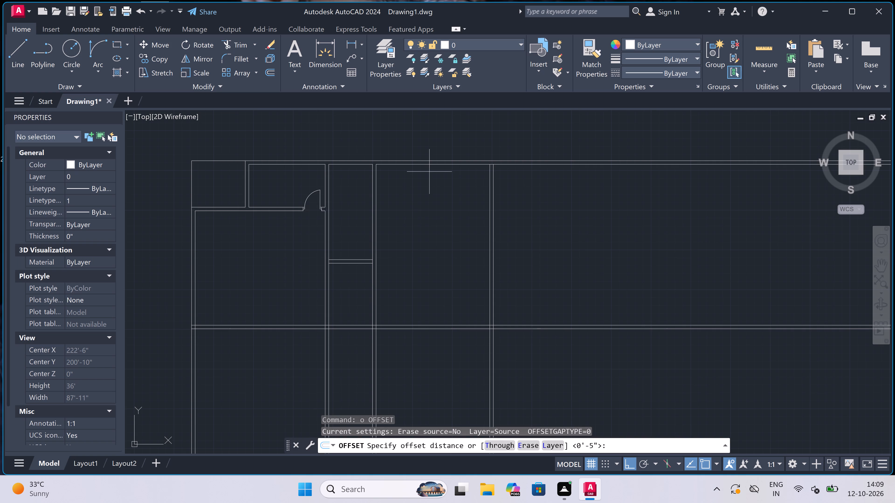
left_click_drag(429, 168, 431, 174)
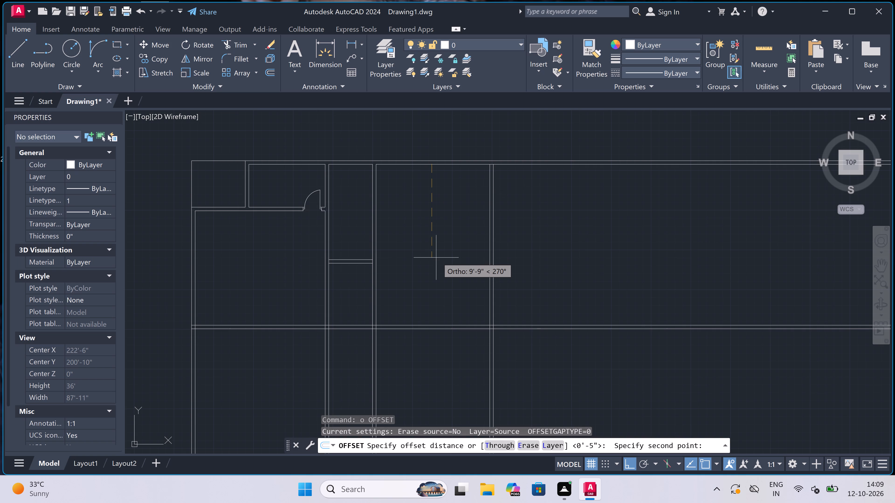
type("11'")
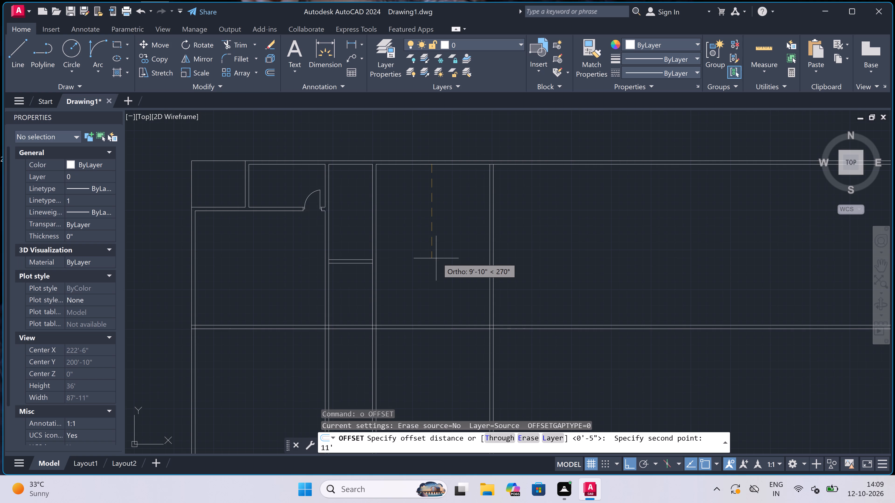
key("space")
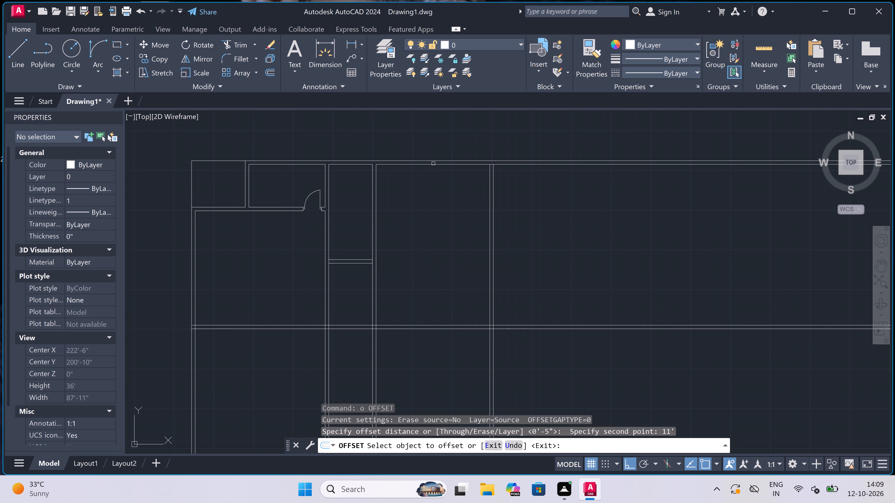
left_click(432, 166)
left_click(433, 257)
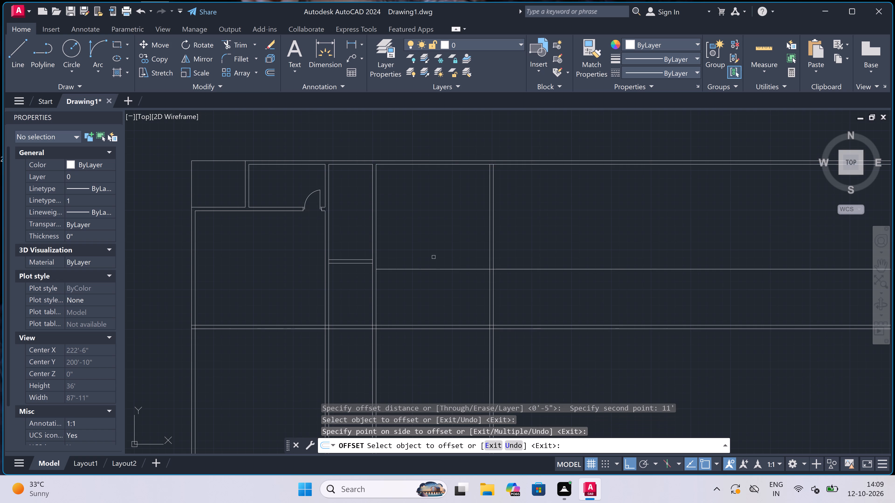
key("Escape")
Offset the new horizontal wall line 4.5" downward to give the wall its thickness.
key("space")
left_click_drag(432, 266, 432, 276)
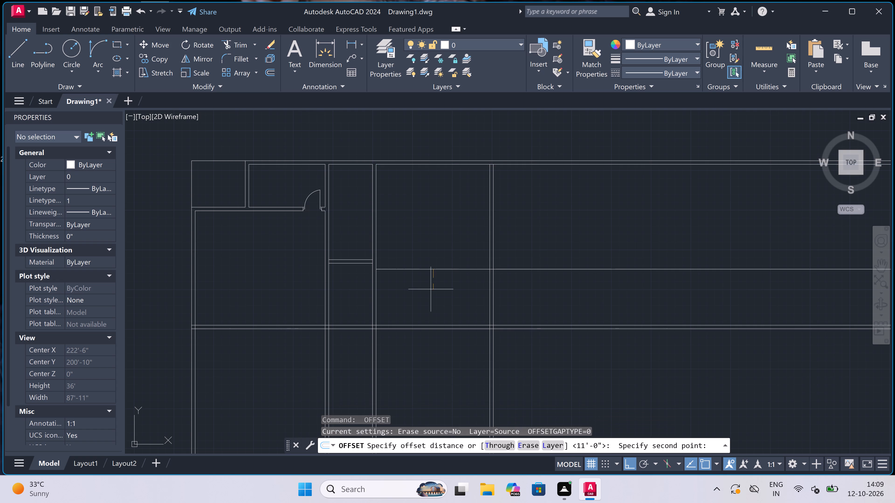
scroll(427, 300, "up", 2)
type("4.5\"")
key("space")
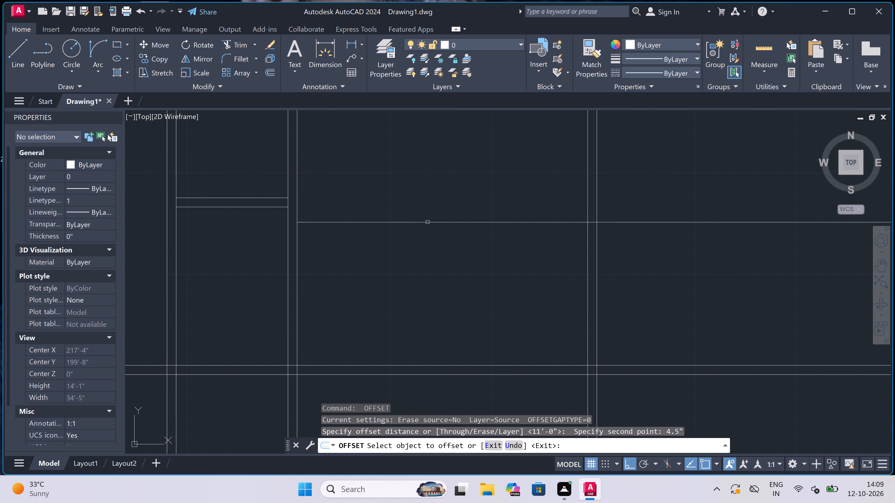
scroll(427, 222, "down", 3)
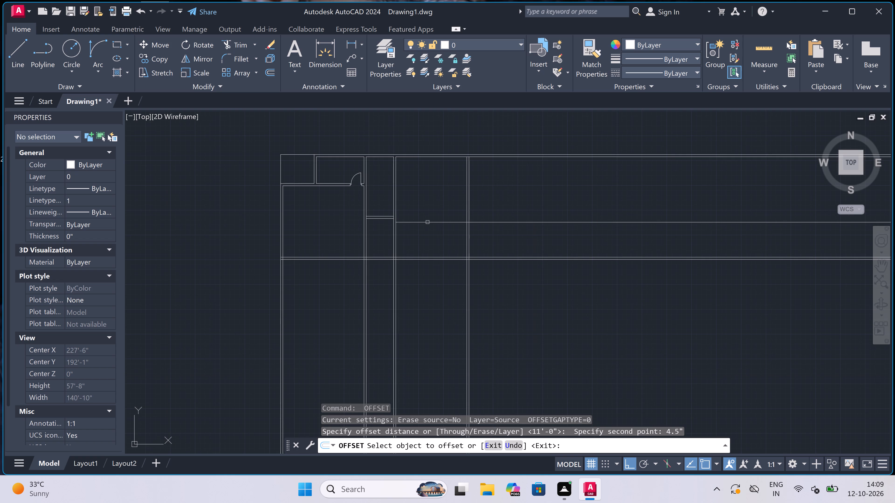
scroll(427, 222, "up", 1)
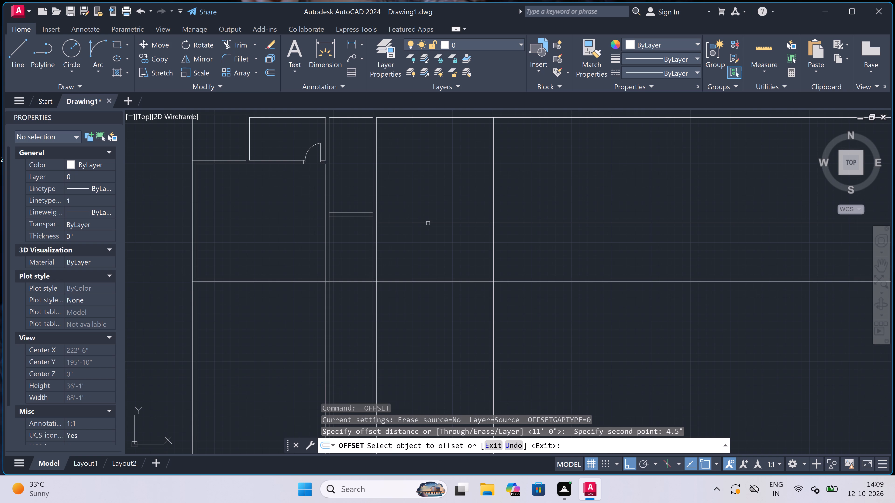
left_click(428, 223)
left_click(425, 241)
key("Escape")
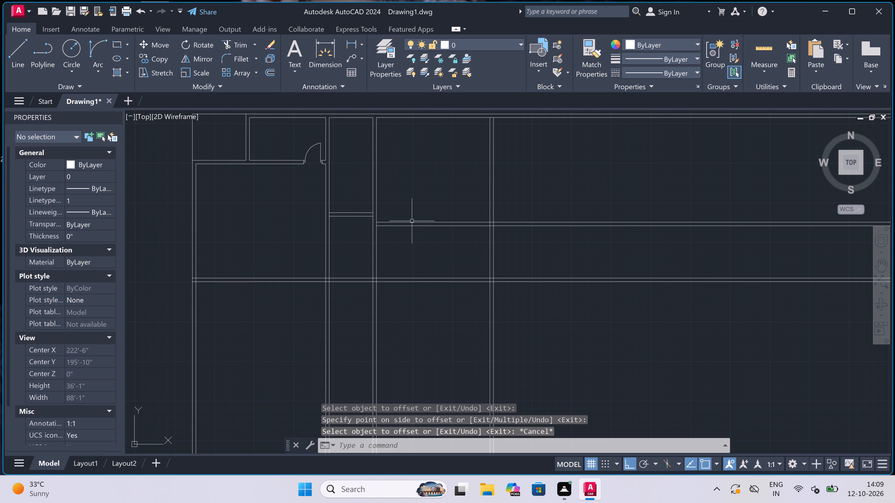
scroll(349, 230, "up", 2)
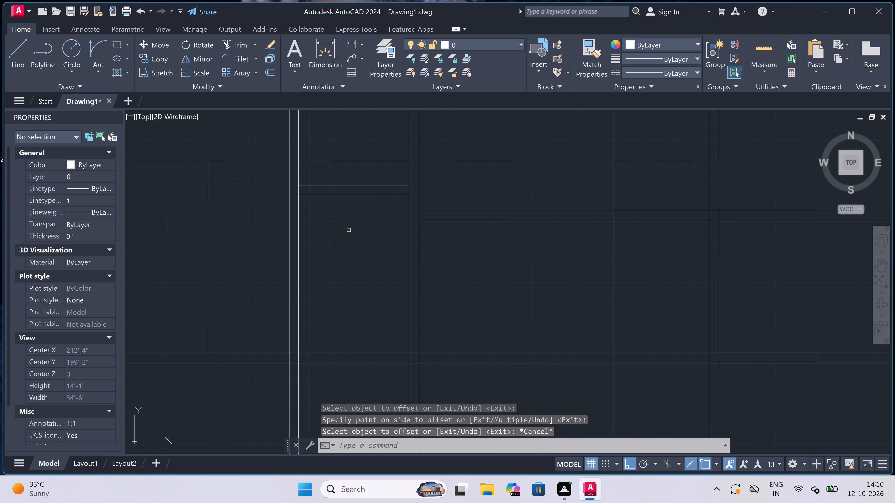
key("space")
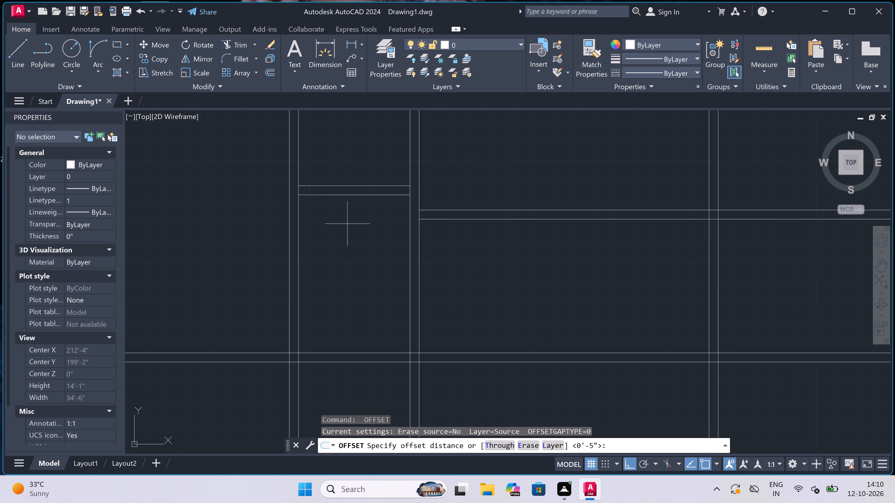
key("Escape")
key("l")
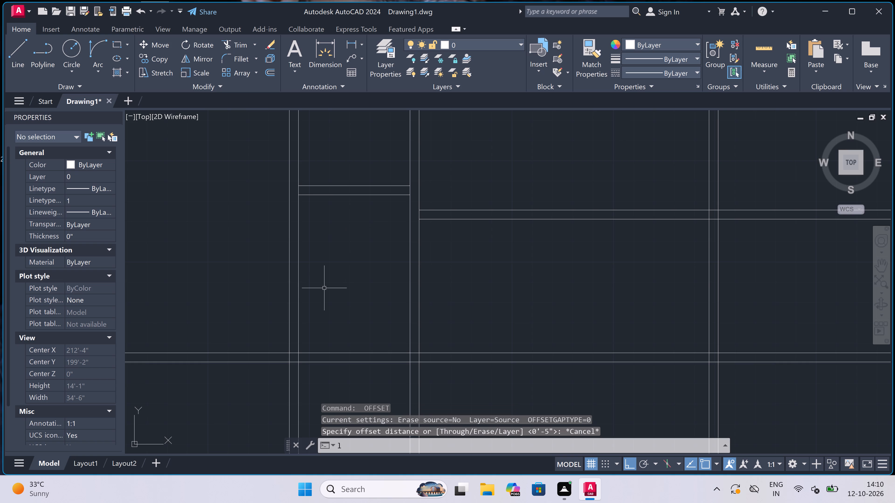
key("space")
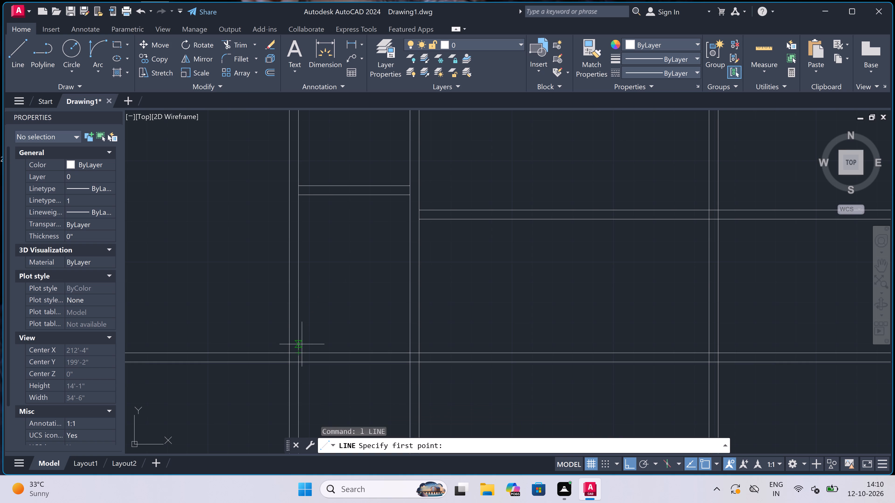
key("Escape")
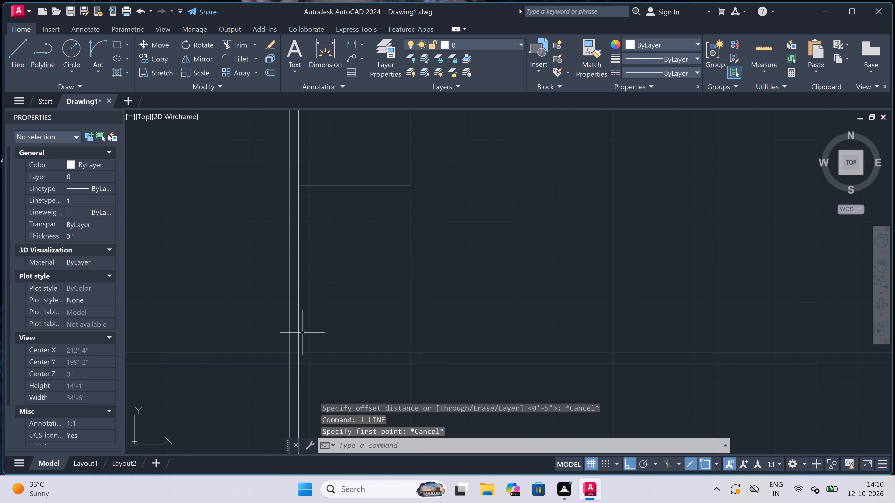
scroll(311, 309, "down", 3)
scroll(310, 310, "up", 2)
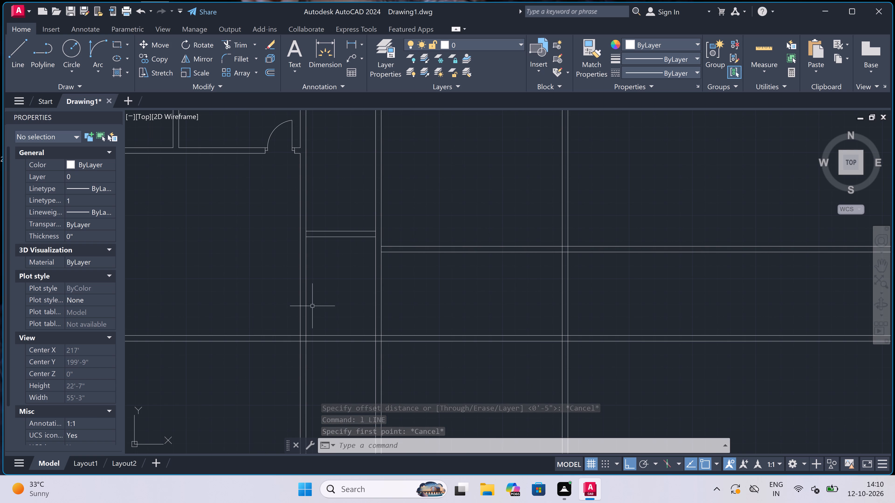
Create a layer named line1 with index colour 31 and make it the current layer.
left_click(386, 52)
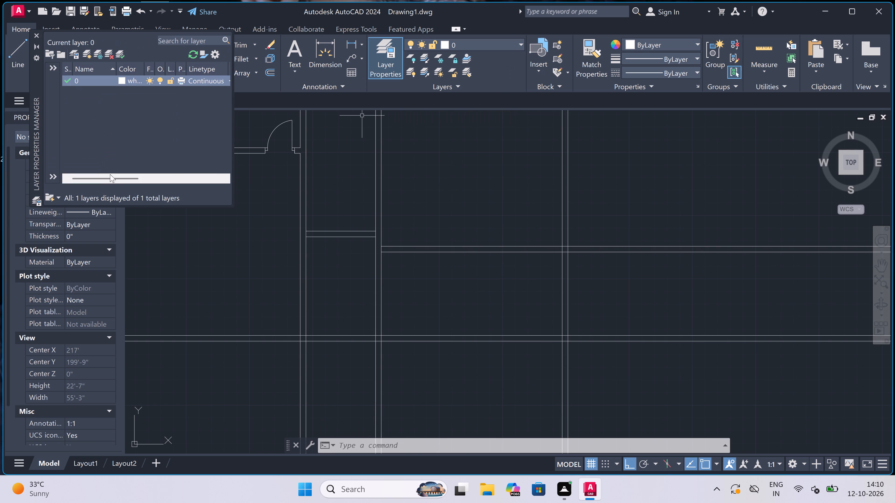
right_click(118, 151)
left_click(167, 198)
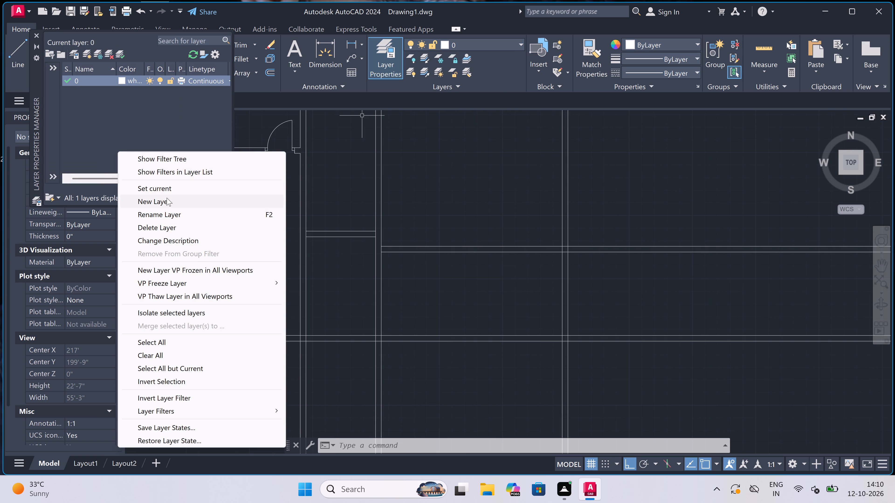
key("BackSpace")
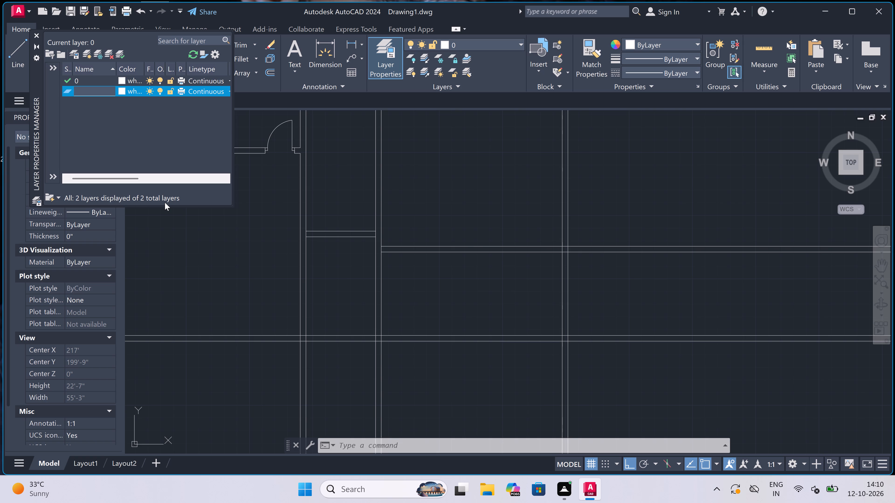
type("line1")
left_click(121, 89)
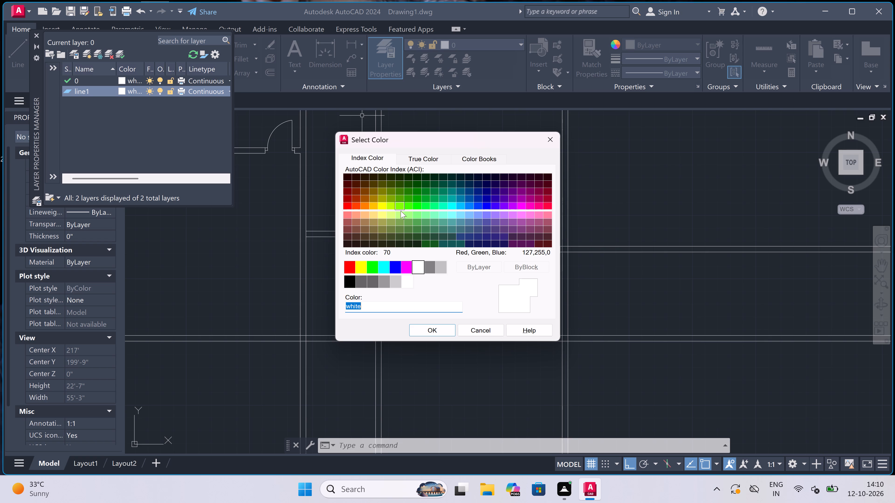
left_click(382, 215)
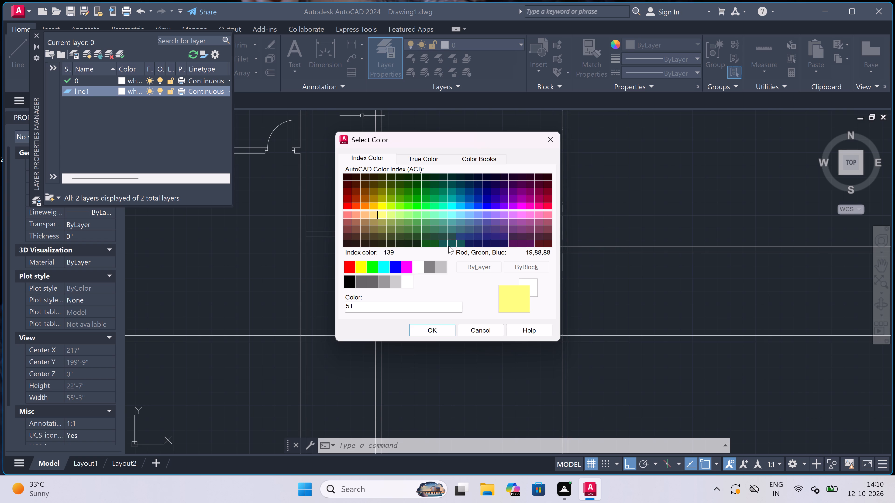
left_click(365, 214)
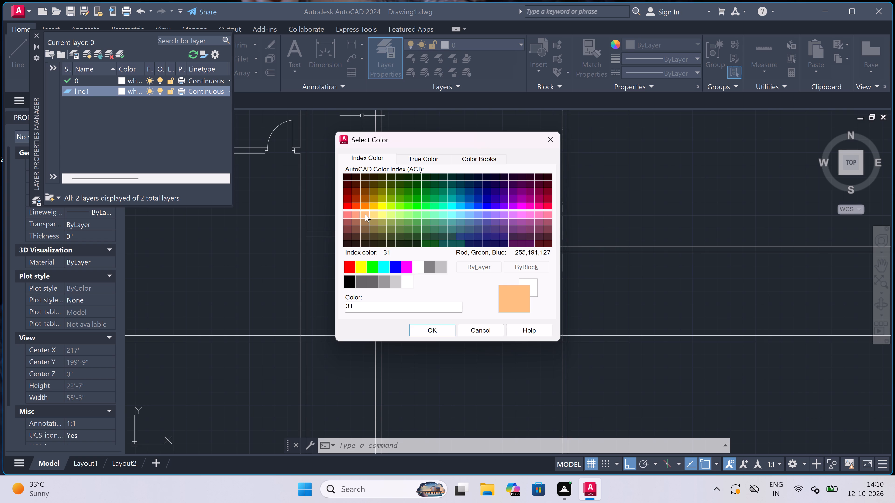
left_click(424, 327)
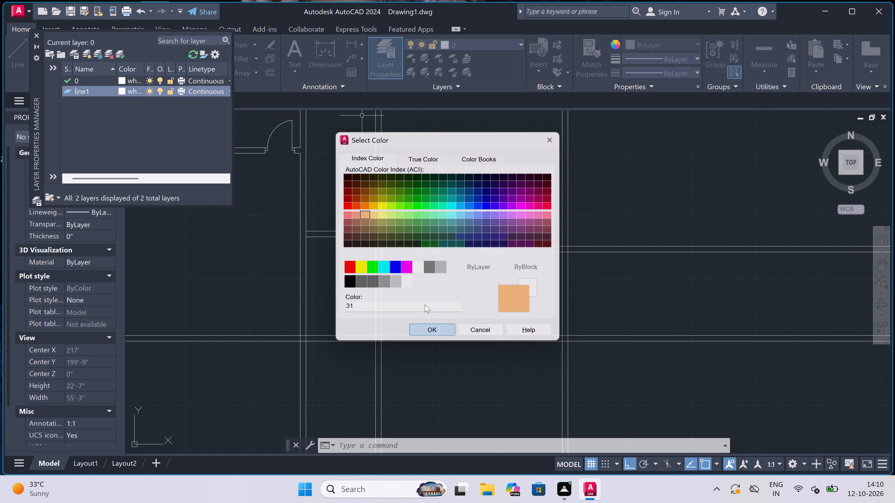
left_click(462, 45)
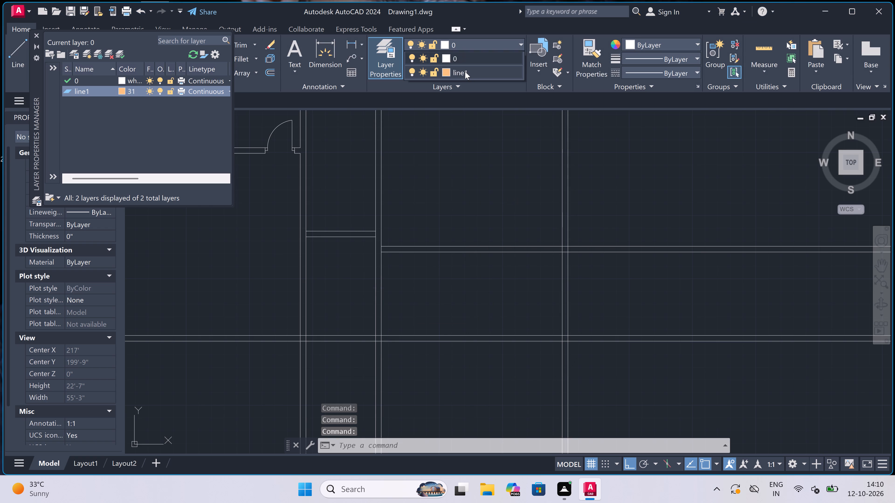
double_click(465, 72)
Draw a line across the narrow middle room's left wall just above the lower horizontal wall, continuing 2" upward from its midpoint.
key("l")
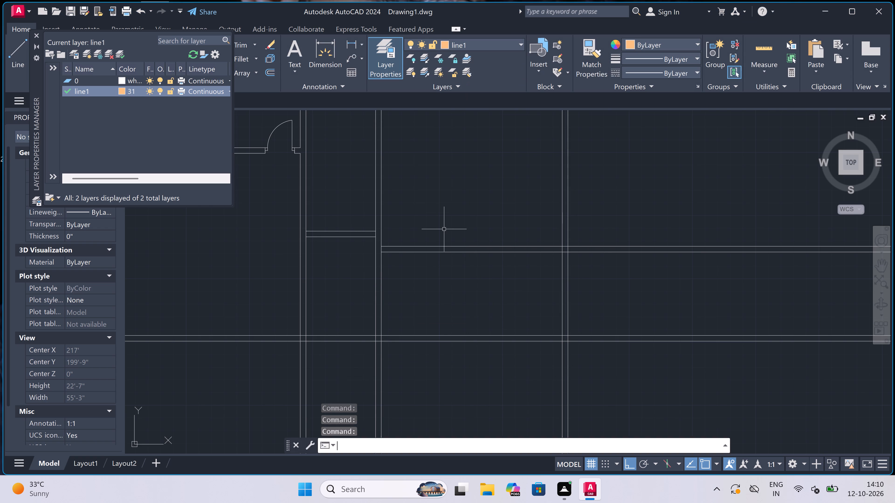
key("space")
scroll(368, 302, "up", 1)
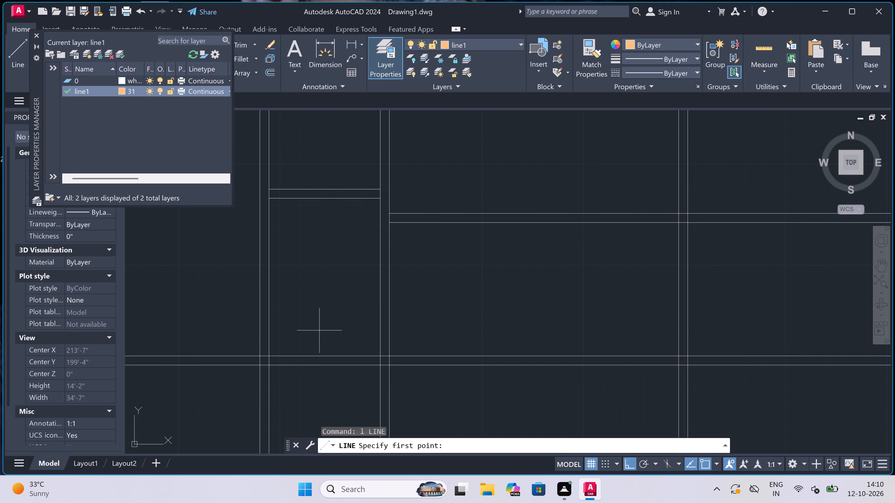
scroll(297, 350, "up", 1)
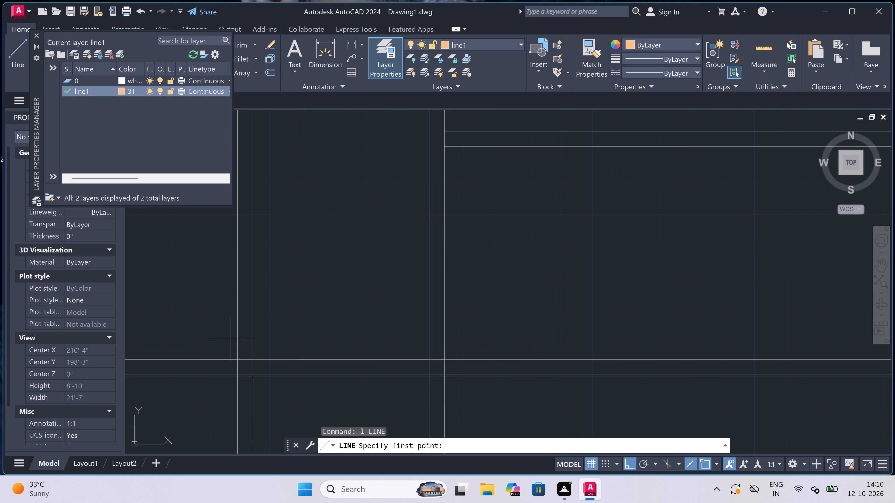
left_click(239, 342)
left_click(257, 343)
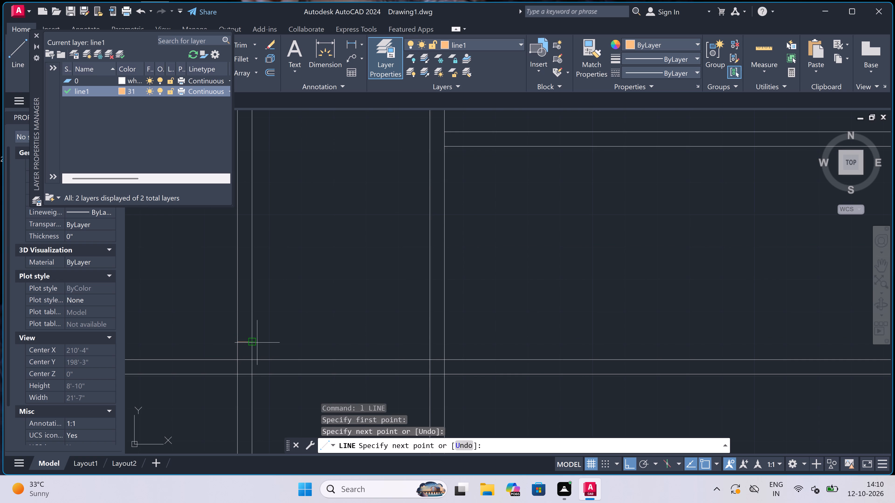
scroll(242, 341, "up", 3)
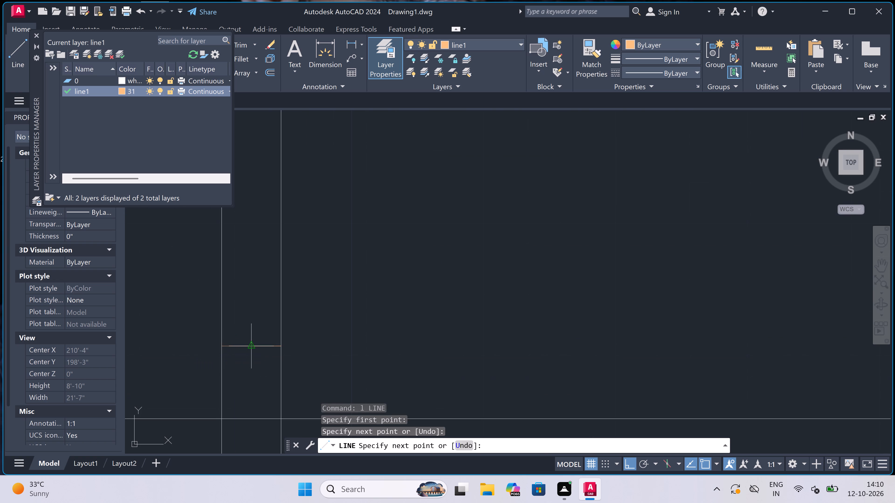
left_click(251, 343)
type("2\"")
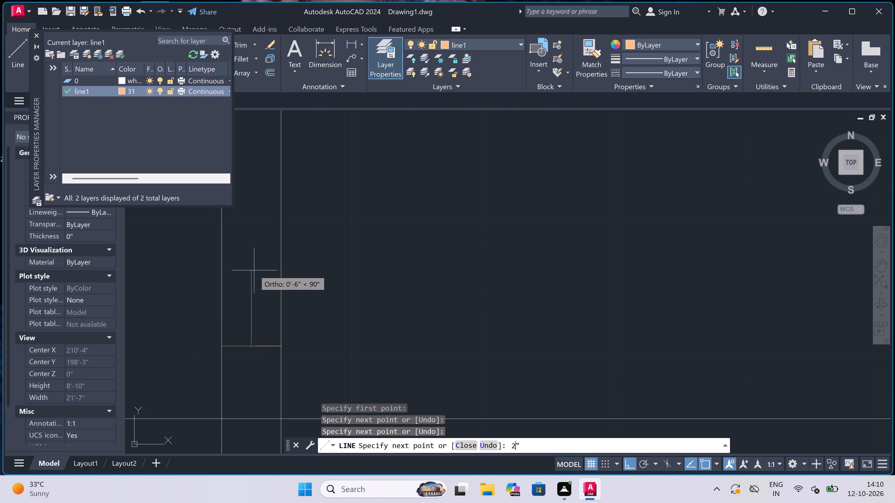
key("space")
Continue the line horizontally leftward from the upper end of the 2" segment, starting its length entry with 3.
scroll(254, 270, "down", 5)
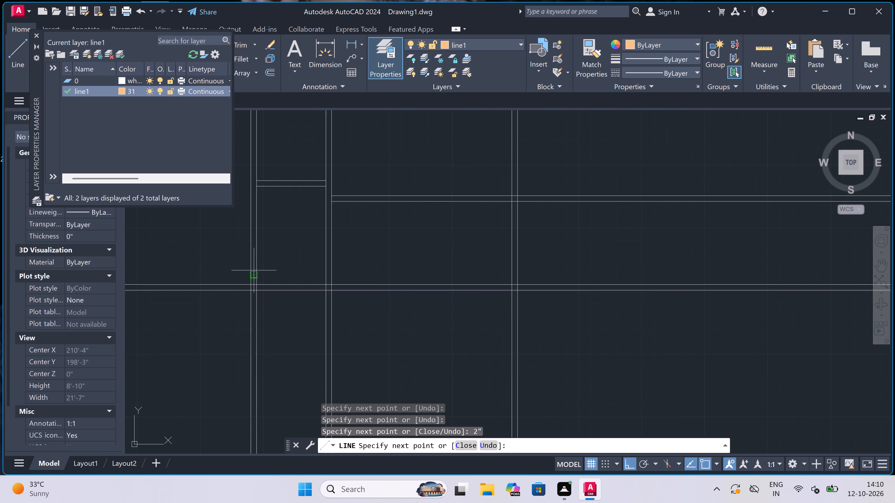
scroll(254, 270, "down", 2)
scroll(242, 268, "up", 7)
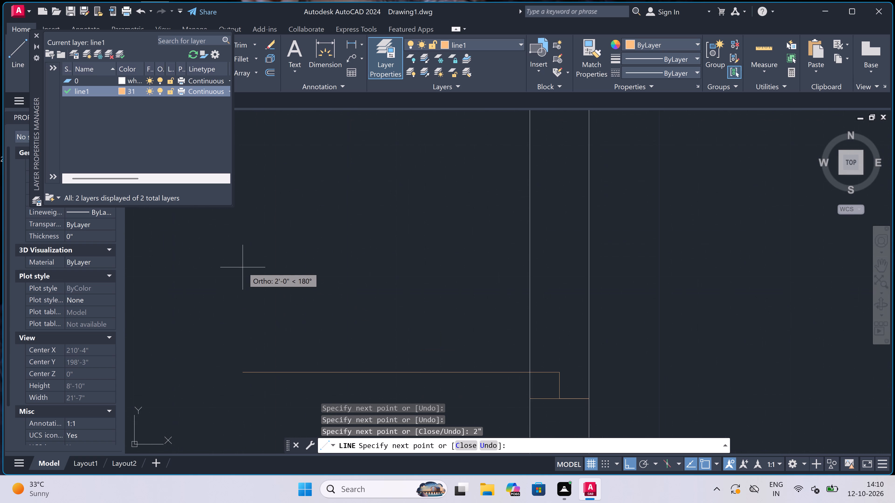
key("3")
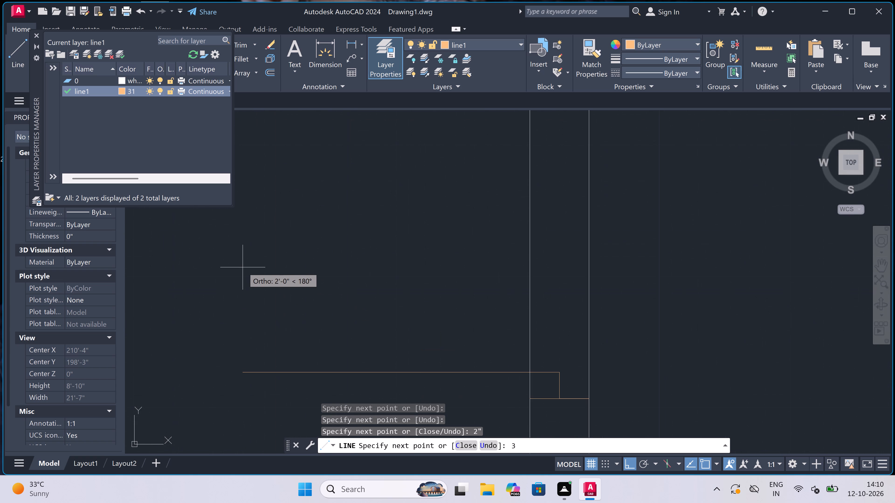
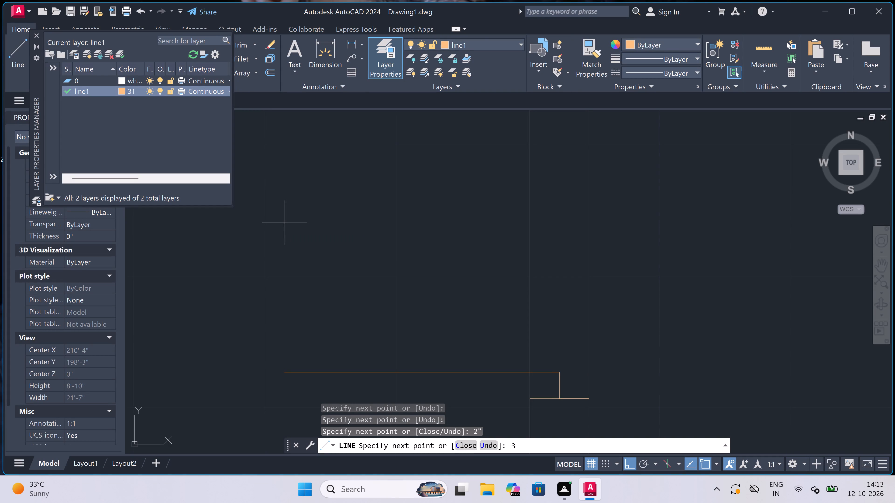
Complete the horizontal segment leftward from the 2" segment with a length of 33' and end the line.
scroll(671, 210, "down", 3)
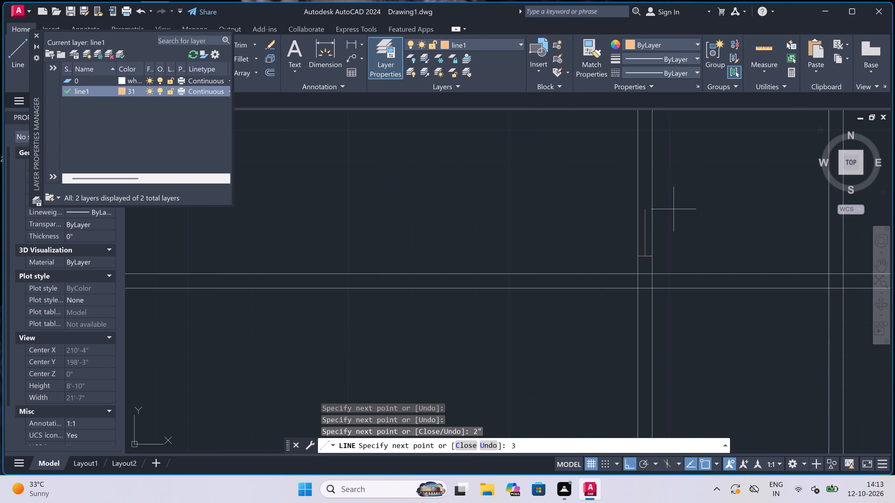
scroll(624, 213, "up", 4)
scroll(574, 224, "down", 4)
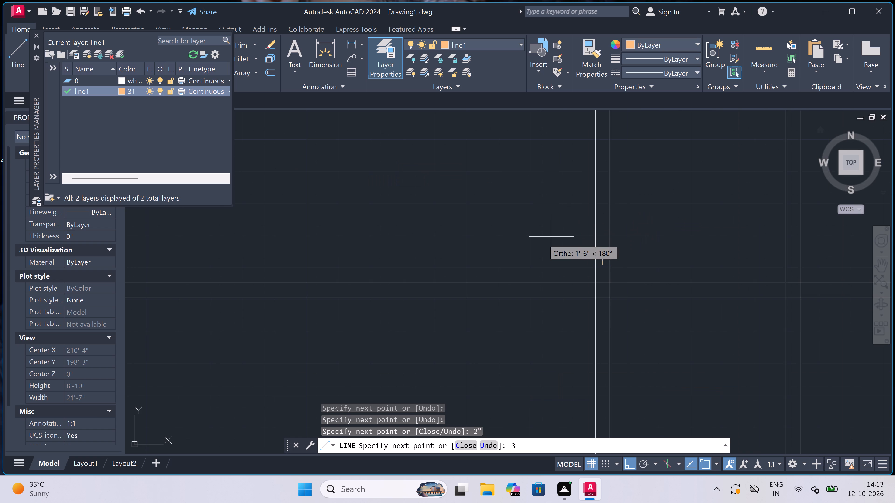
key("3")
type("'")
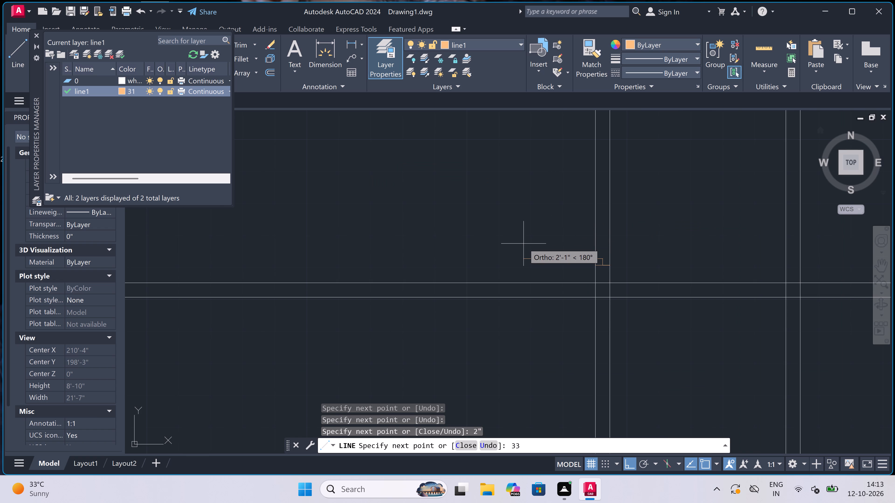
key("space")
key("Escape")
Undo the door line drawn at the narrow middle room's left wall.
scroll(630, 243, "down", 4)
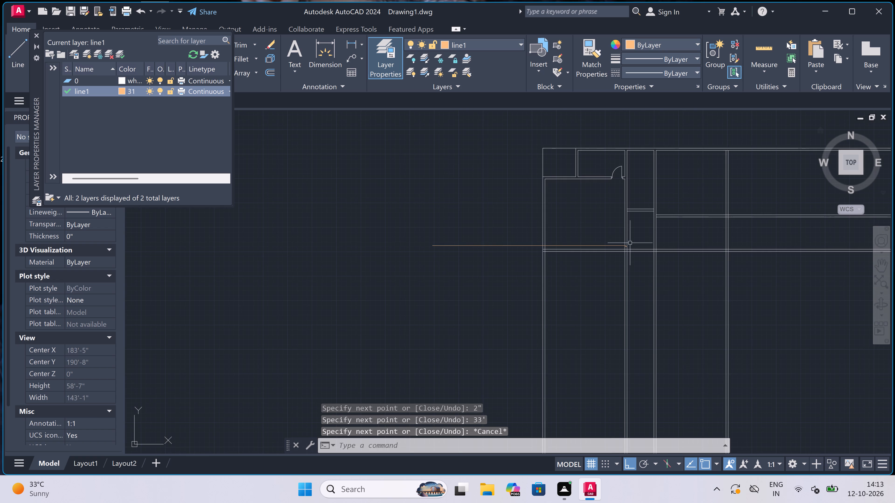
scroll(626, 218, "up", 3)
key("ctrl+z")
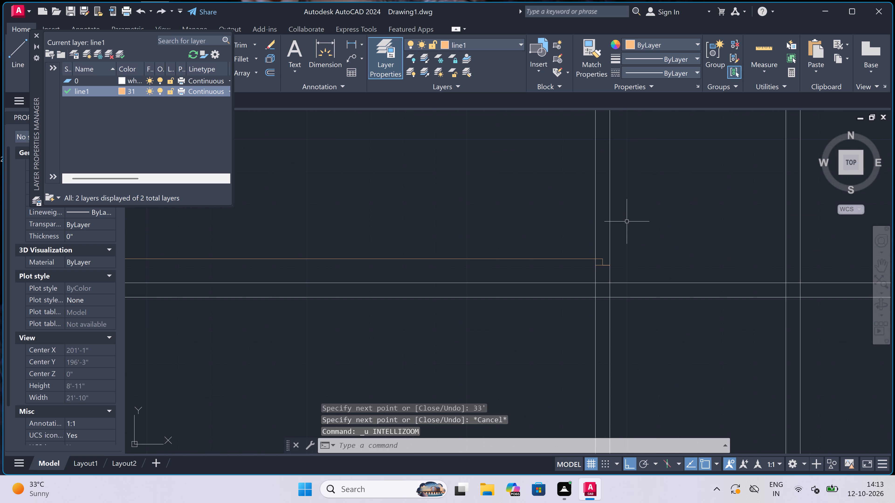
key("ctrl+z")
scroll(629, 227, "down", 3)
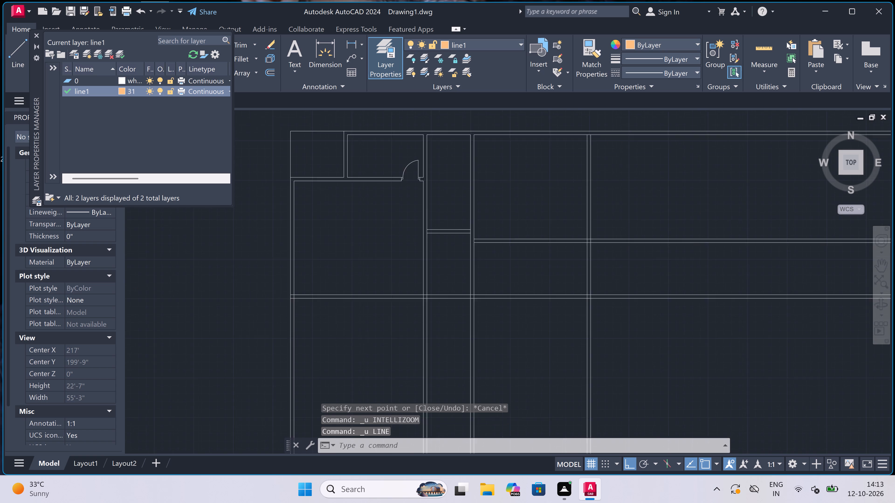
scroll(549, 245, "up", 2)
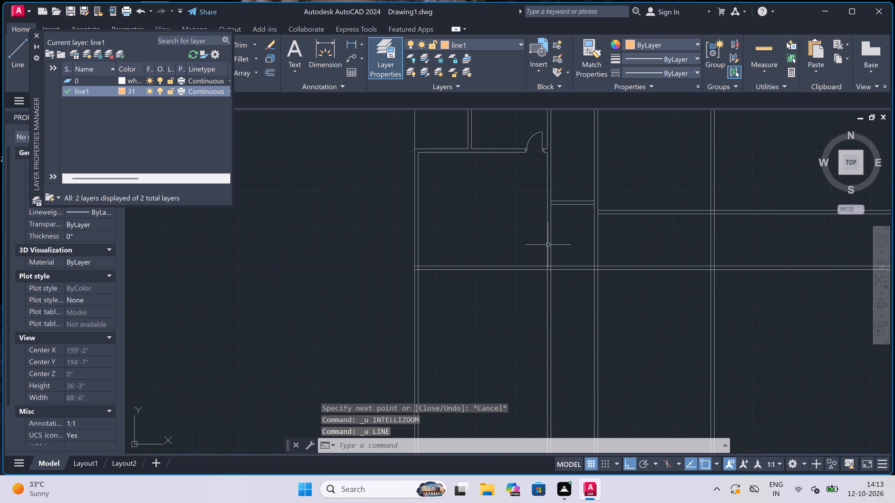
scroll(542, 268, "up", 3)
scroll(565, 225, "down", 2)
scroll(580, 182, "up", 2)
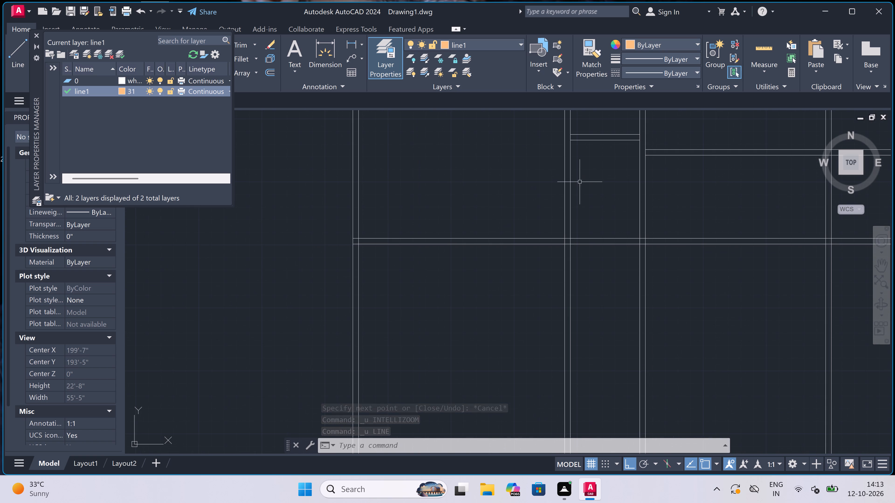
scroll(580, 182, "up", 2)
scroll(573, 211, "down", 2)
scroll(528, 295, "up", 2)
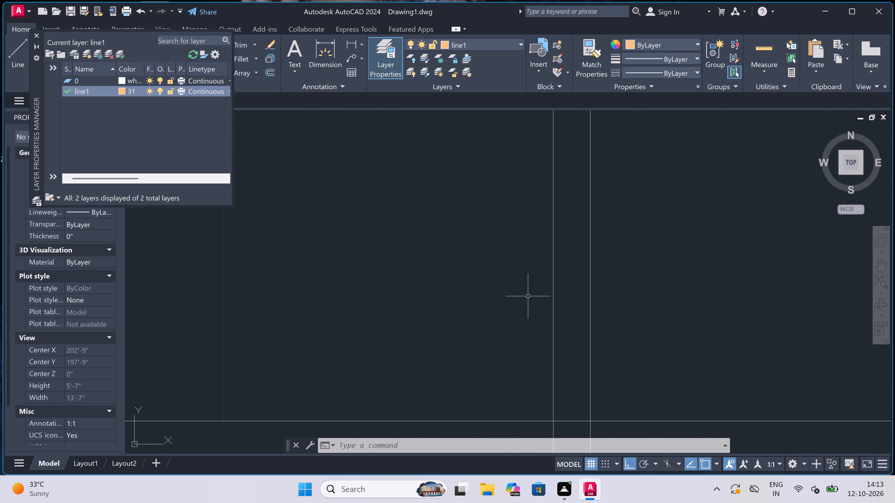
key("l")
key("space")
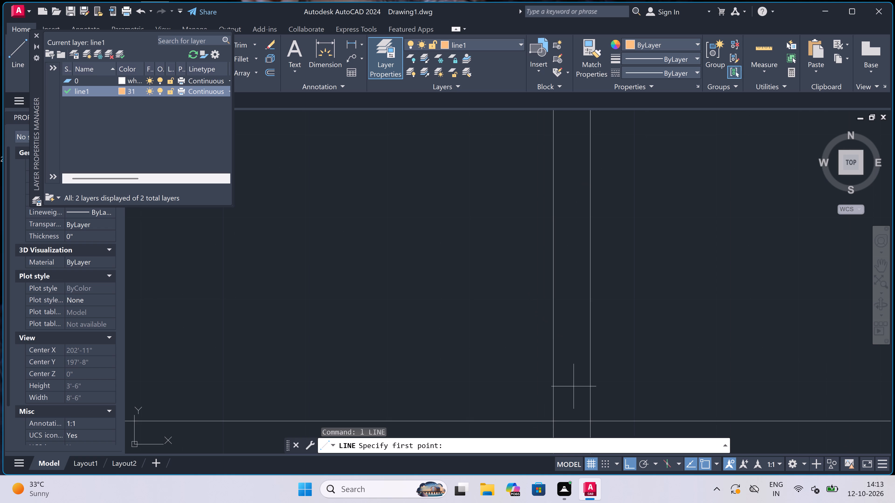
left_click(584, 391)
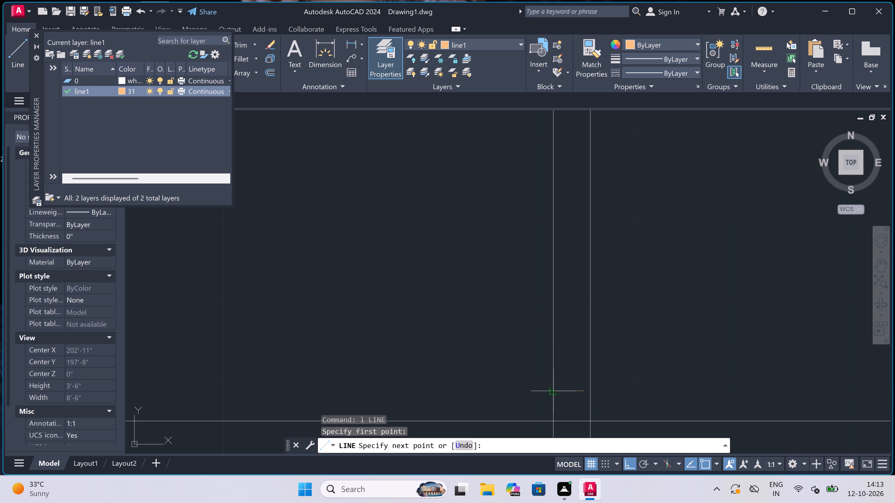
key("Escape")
Draw a line across the narrow middle room's left wall, just above the lower horizontal wall.
scroll(581, 395, "up", 2)
key("space")
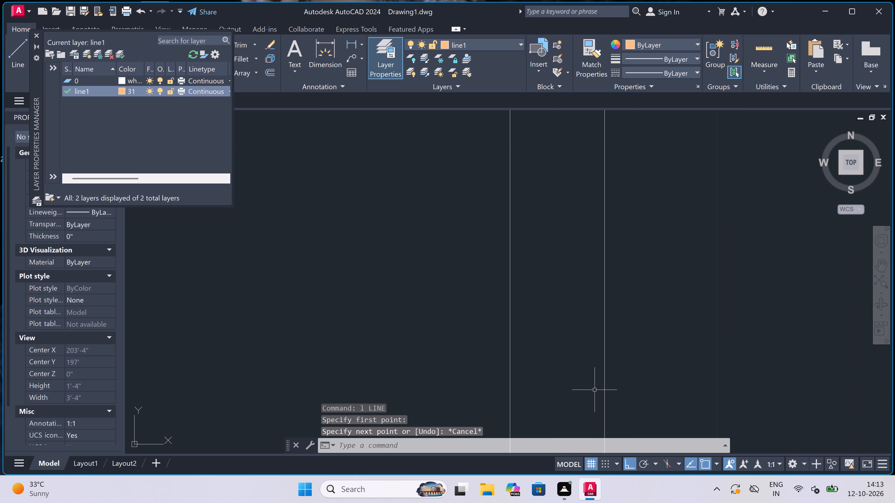
scroll(596, 390, "down", 4)
scroll(600, 411, "up", 3)
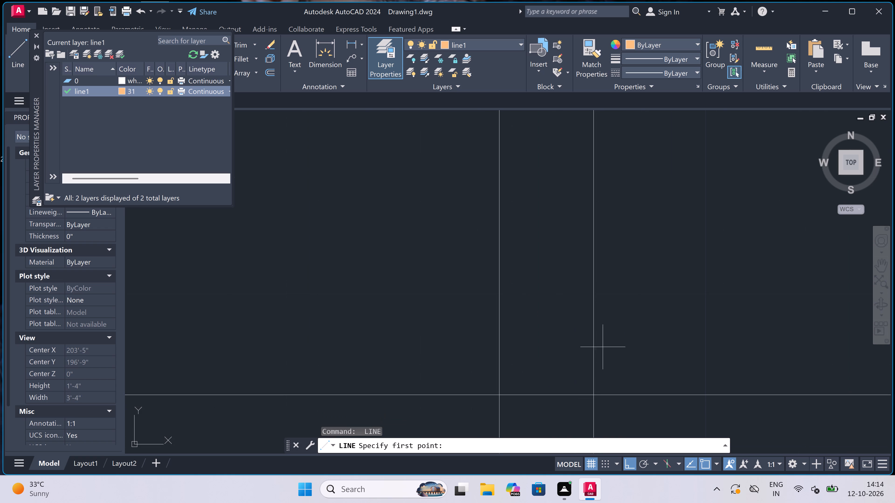
left_click(596, 330)
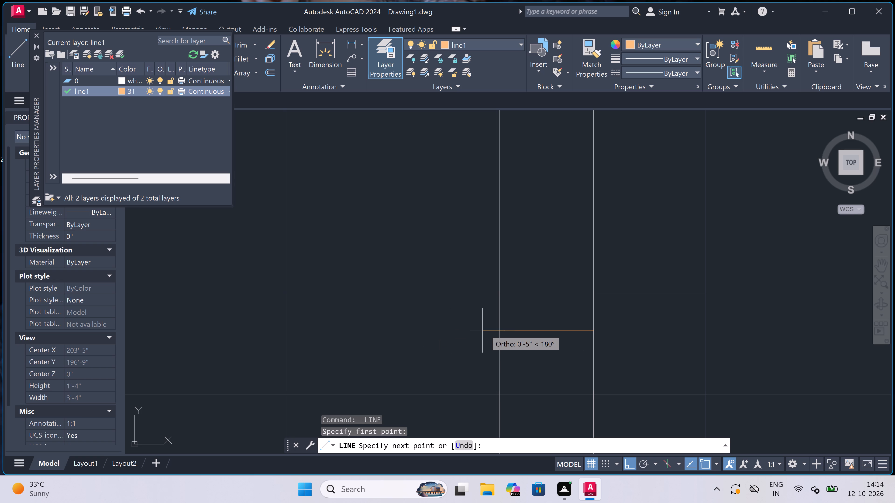
left_click(508, 331)
double_click(501, 333)
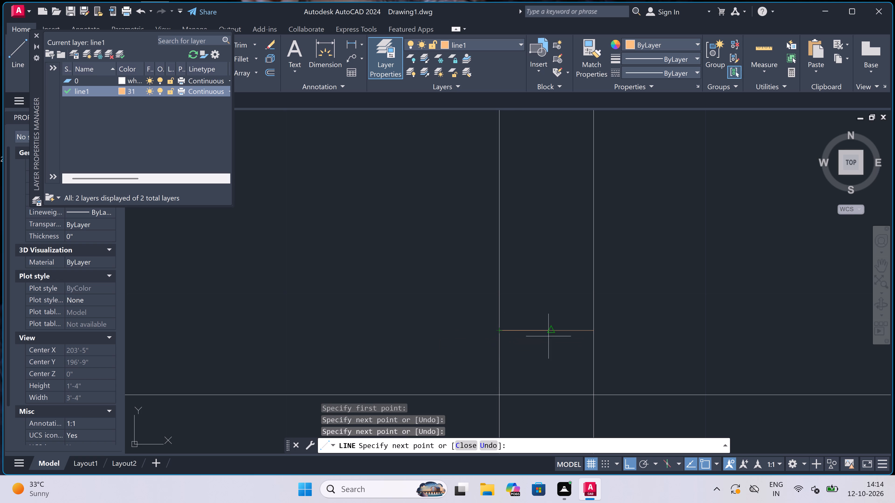
Continue the line from the cross line's midpoint 2" upward and 3' leftward to form the door leaf.
double_click(549, 334)
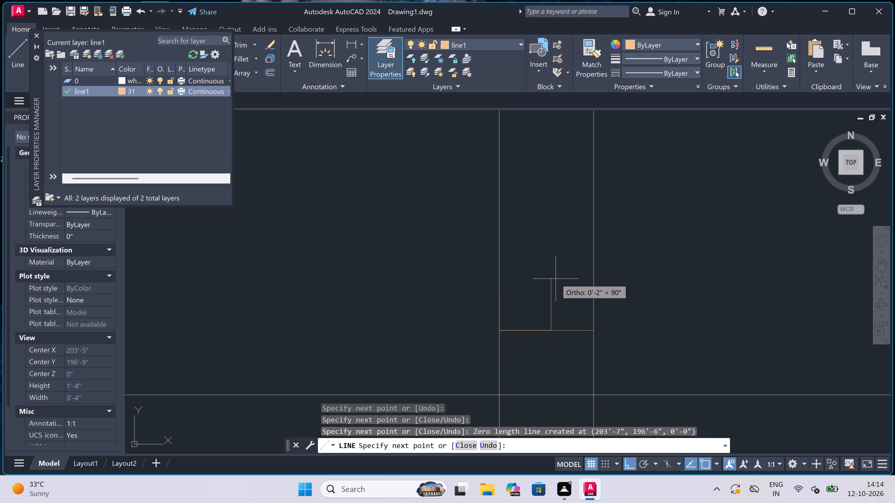
type("2\"")
key("space")
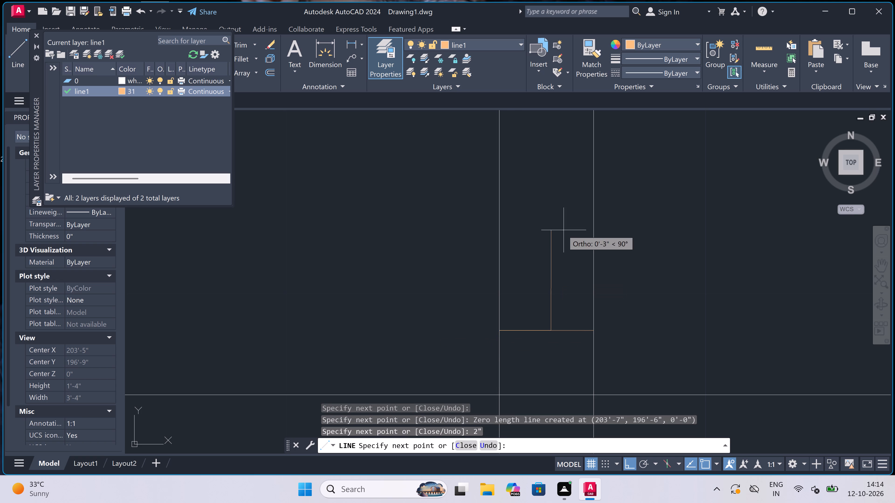
type("3'")
key("space")
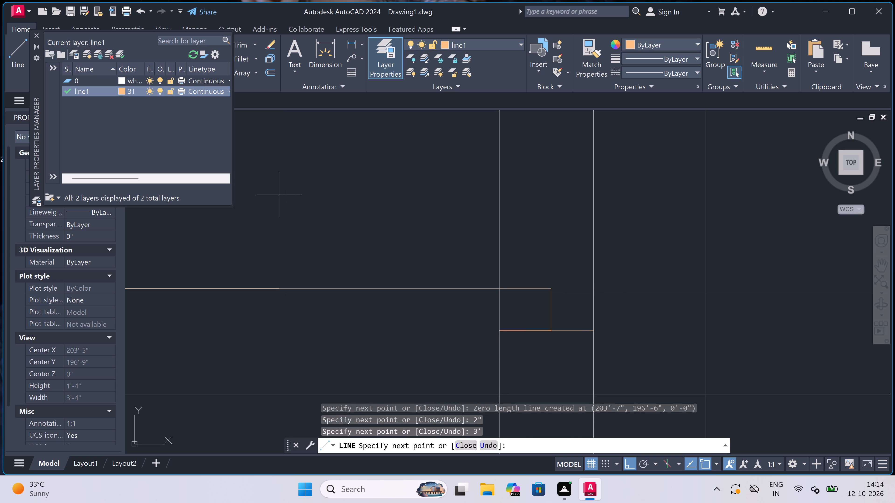
key("Escape")
Draw a second line across the same wall above the door leaf, continuing 2" downward from its midpoint.
key("space")
scroll(492, 220, "down", 4)
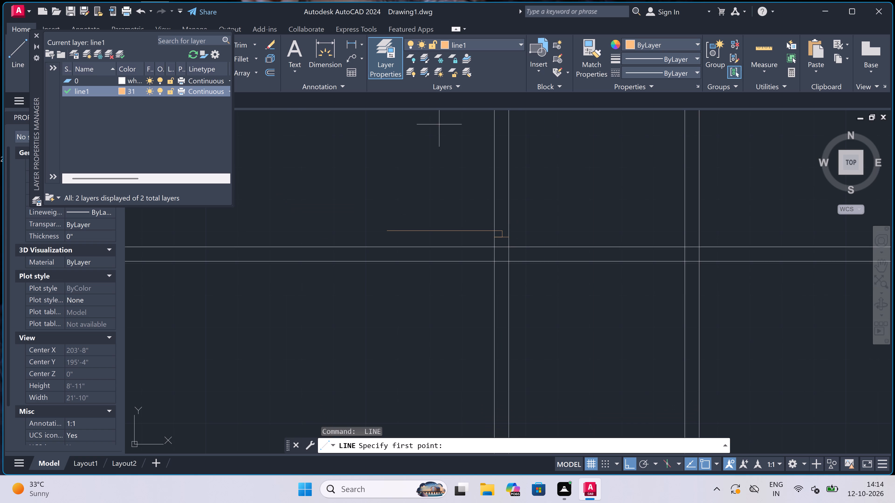
scroll(486, 246, "down", 2)
scroll(477, 194, "up", 3)
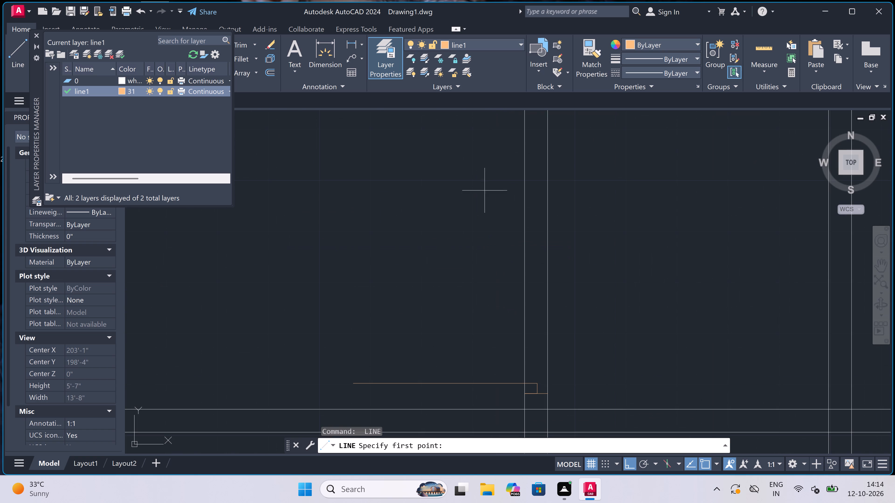
left_click(529, 244)
left_click(545, 246)
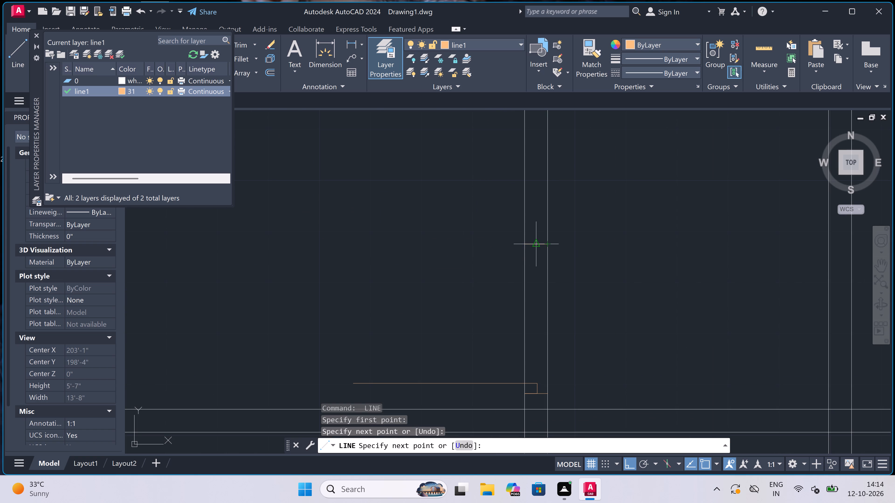
left_click(536, 246)
type("2\"")
key("space")
key("Escape")
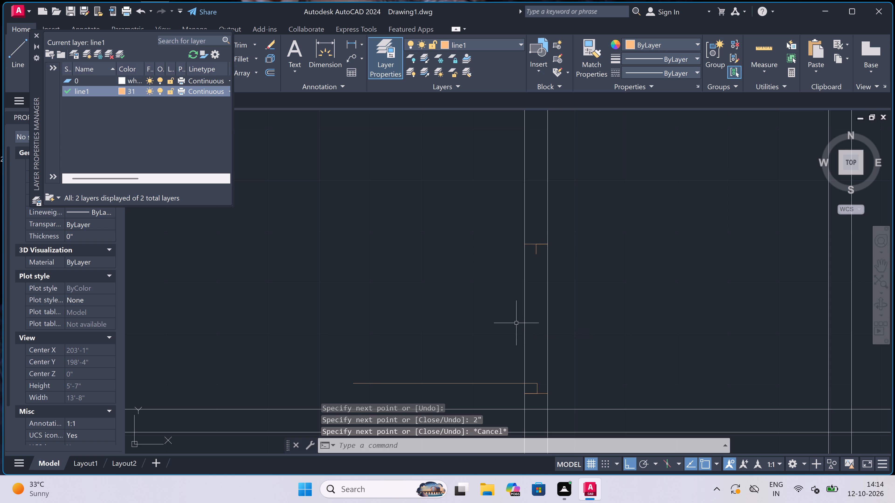
Close the layer properties manager.
left_click(36, 33)
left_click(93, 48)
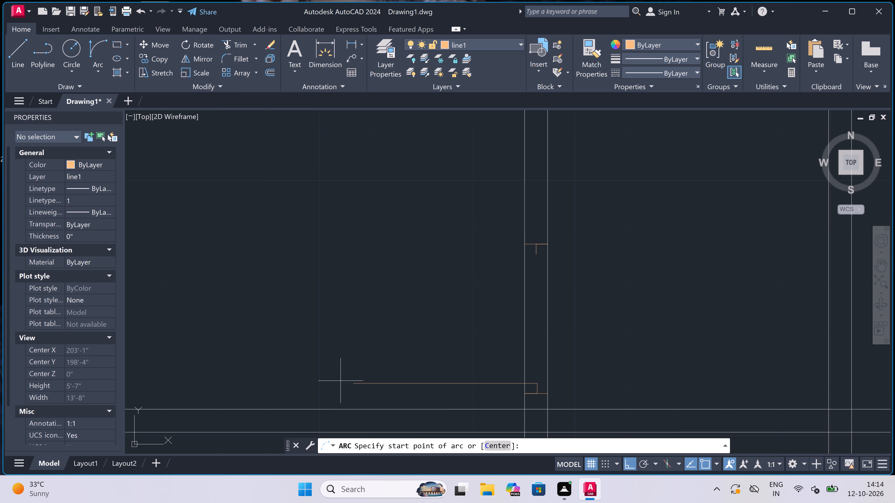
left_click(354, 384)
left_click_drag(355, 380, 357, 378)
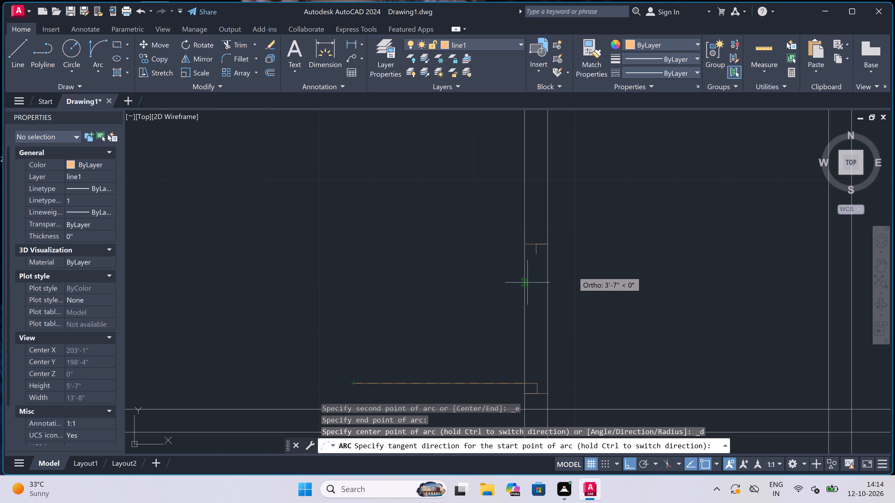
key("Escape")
Draw a three-point arc from the door leaf's free end through the upper 2" stub's end, extending past the wall's far side.
key("space")
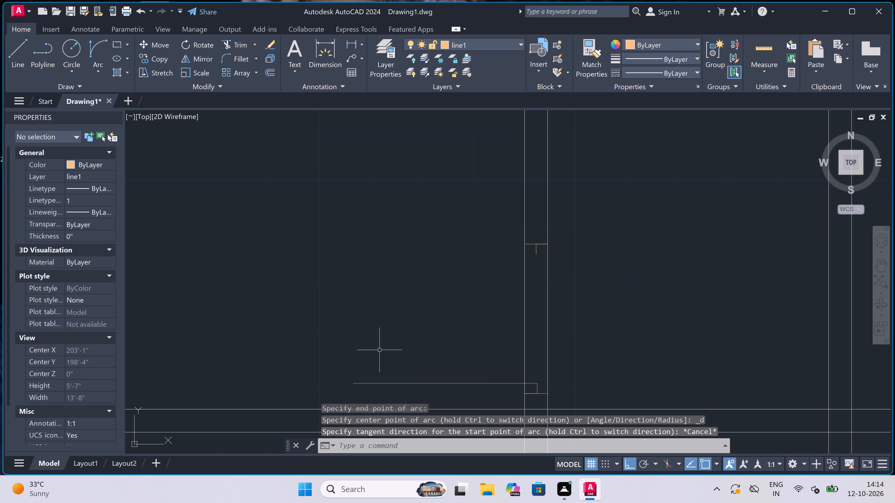
left_click(353, 383)
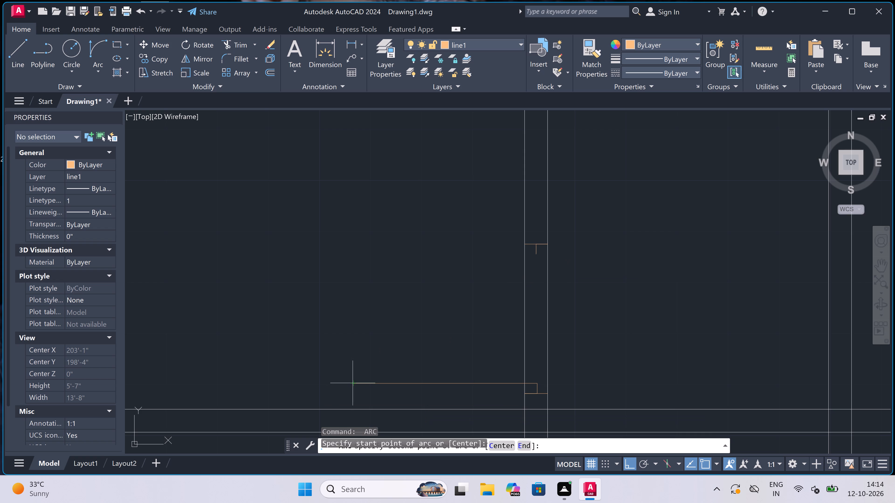
left_click(534, 255)
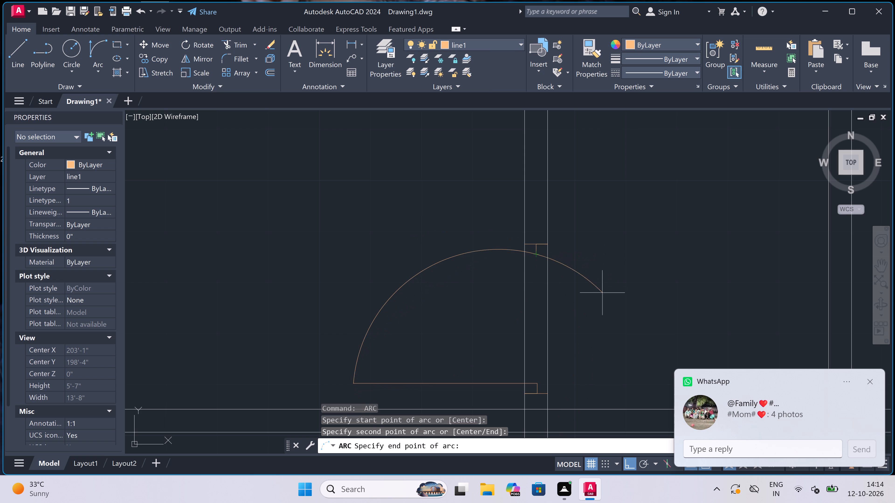
left_click(628, 301)
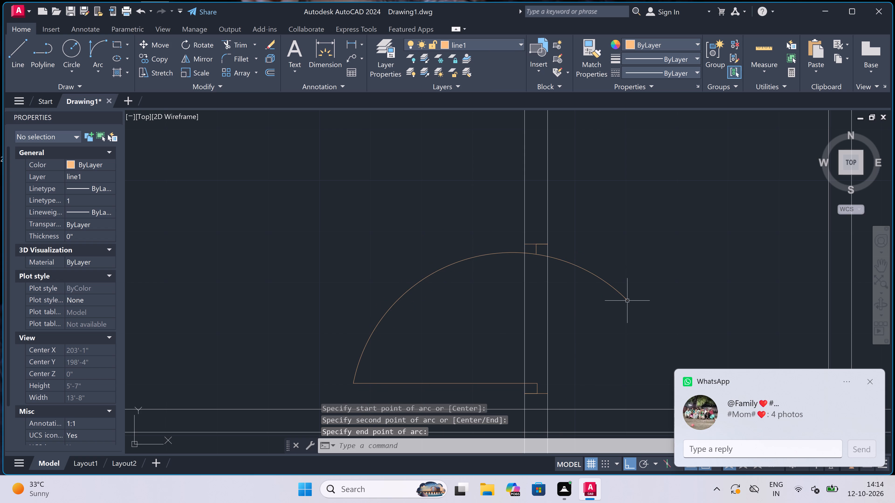
Trim the wall lines inside the door opening and the swing arc beyond the upper 2" stub.
type("tr")
key("space")
left_click_drag(630, 270, 622, 275)
left_click(483, 316)
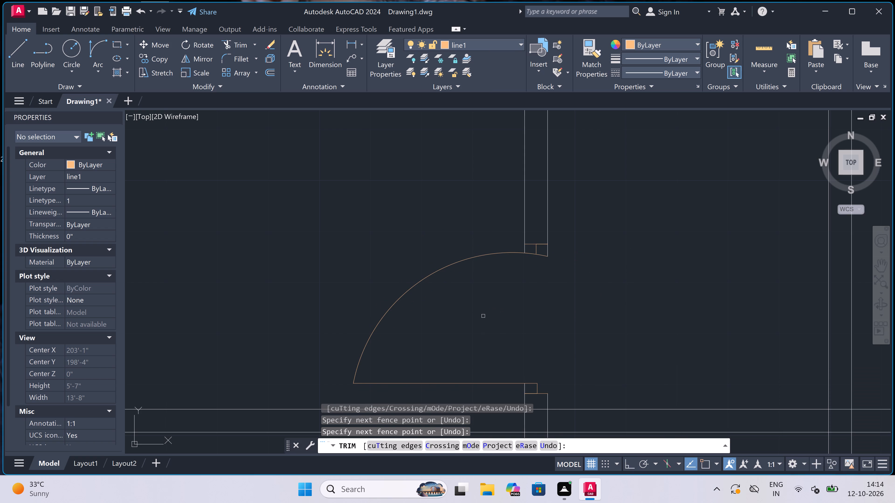
scroll(595, 231, "up", 2)
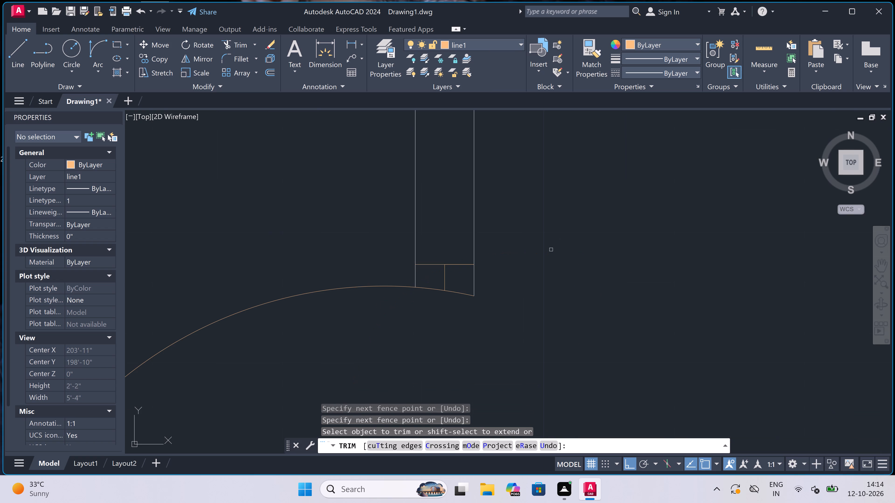
left_click(489, 280)
left_click(448, 297)
scroll(451, 296, "down", 6)
key("Escape")
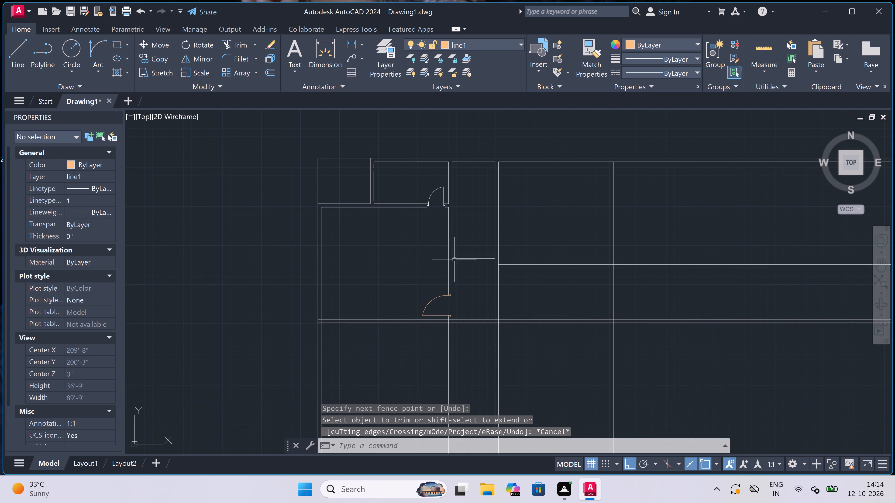
Erase the layer 0 door in the upper small room's bottom wall: its swing arc, leaf and both short jamb stubs.
scroll(443, 171, "up", 4)
scroll(436, 245, "down", 4)
scroll(427, 284, "up", 4)
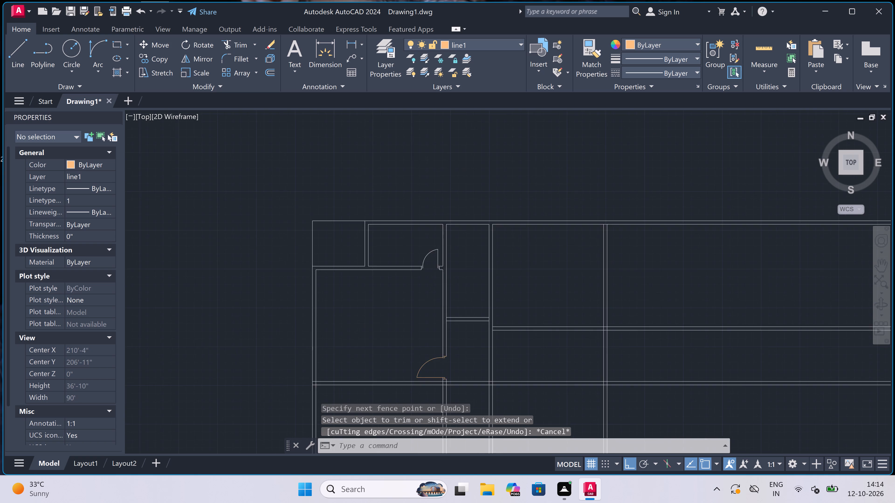
scroll(483, 129, "up", 2)
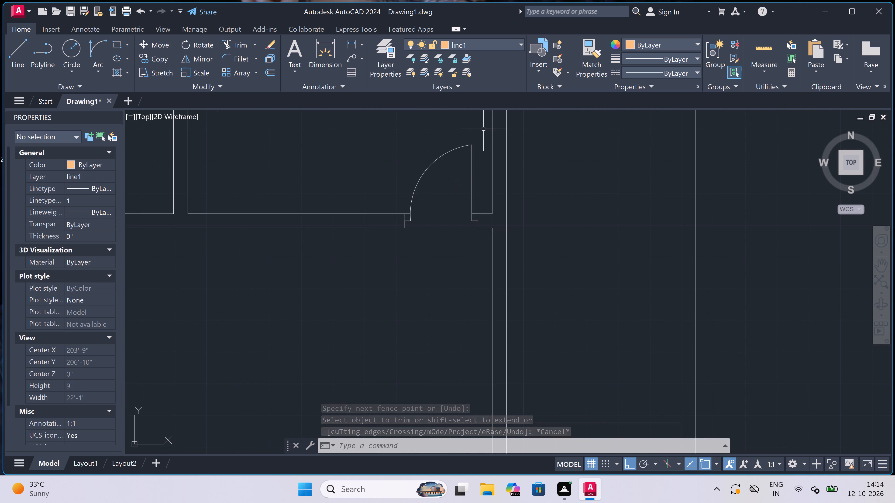
scroll(483, 129, "up", 1)
left_click_drag(483, 130, 480, 133)
scroll(323, 290, "down", 4)
scroll(281, 337, "up", 2)
left_click(281, 306)
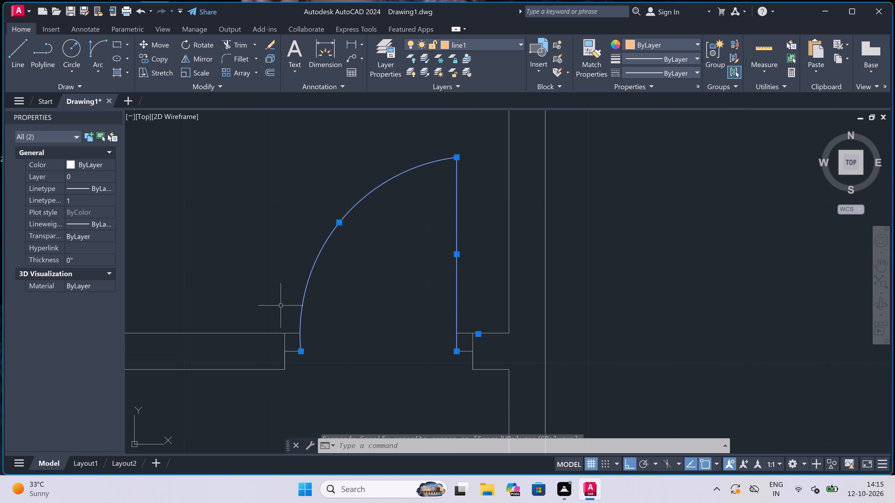
scroll(286, 368, "up", 3)
left_click_drag(358, 271, 356, 274)
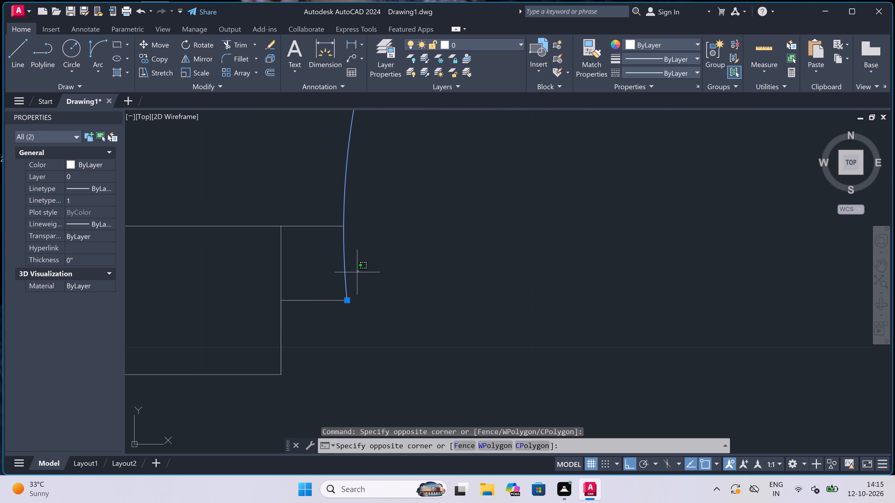
left_click(315, 318)
scroll(314, 317, "down", 5)
scroll(376, 333, "up", 3)
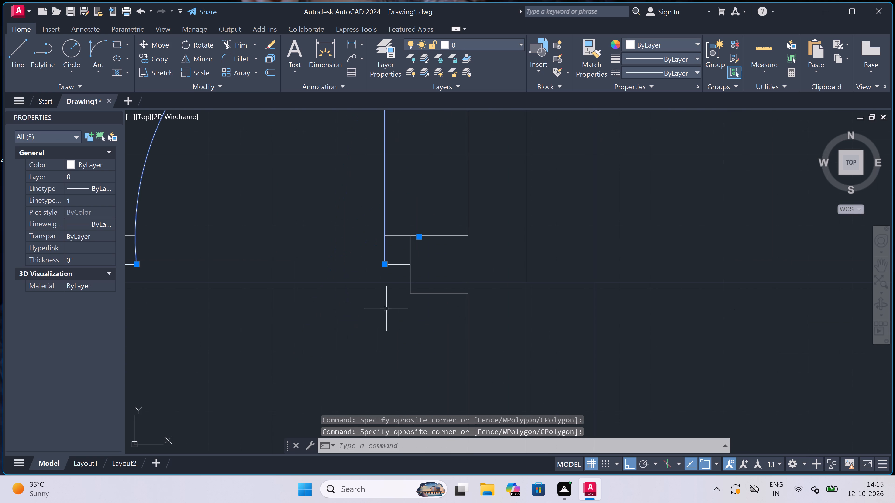
scroll(398, 274, "up", 4)
left_click_drag(434, 181, 430, 185)
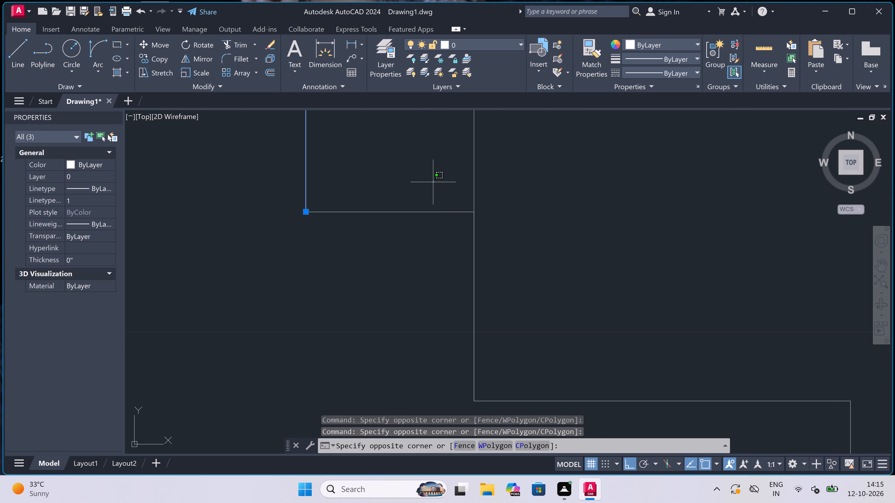
left_click(278, 349)
key("Delete")
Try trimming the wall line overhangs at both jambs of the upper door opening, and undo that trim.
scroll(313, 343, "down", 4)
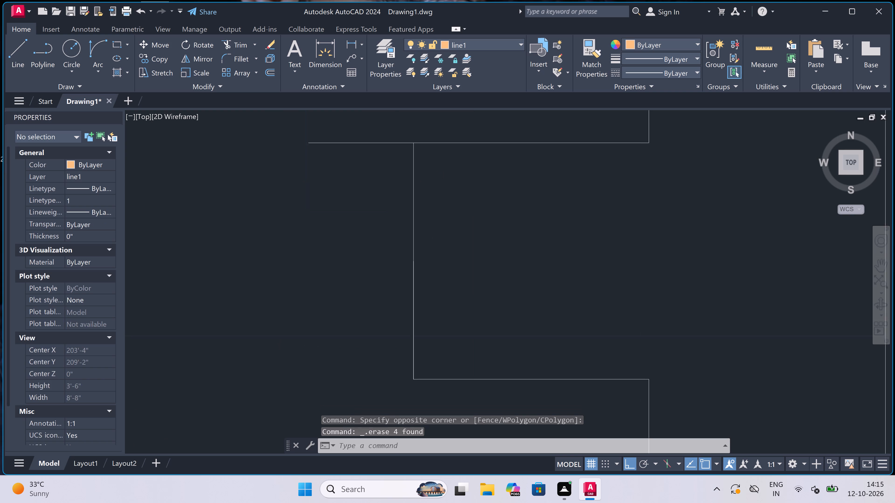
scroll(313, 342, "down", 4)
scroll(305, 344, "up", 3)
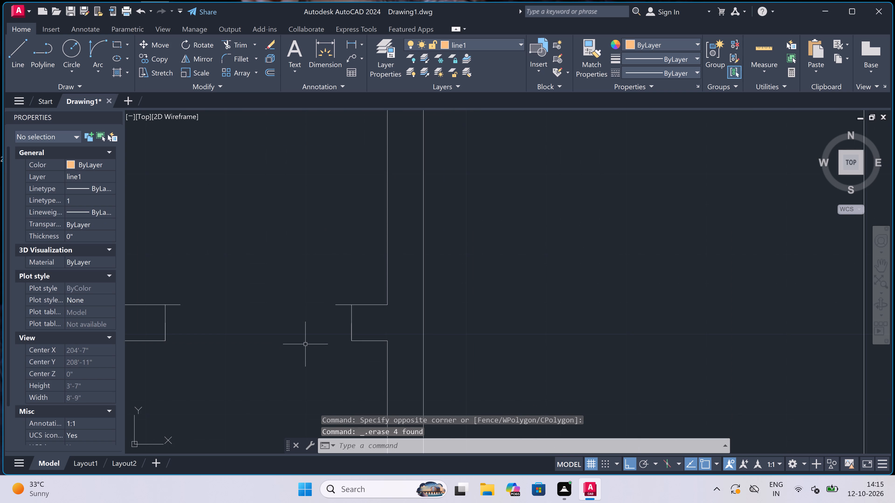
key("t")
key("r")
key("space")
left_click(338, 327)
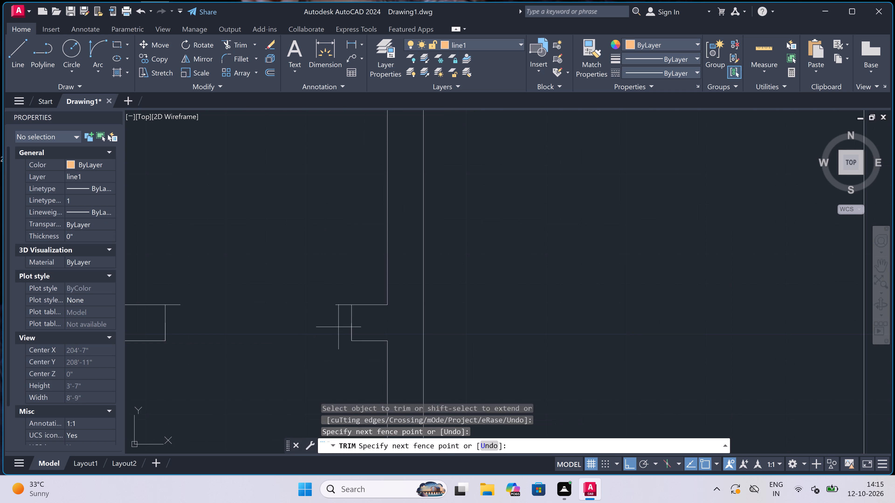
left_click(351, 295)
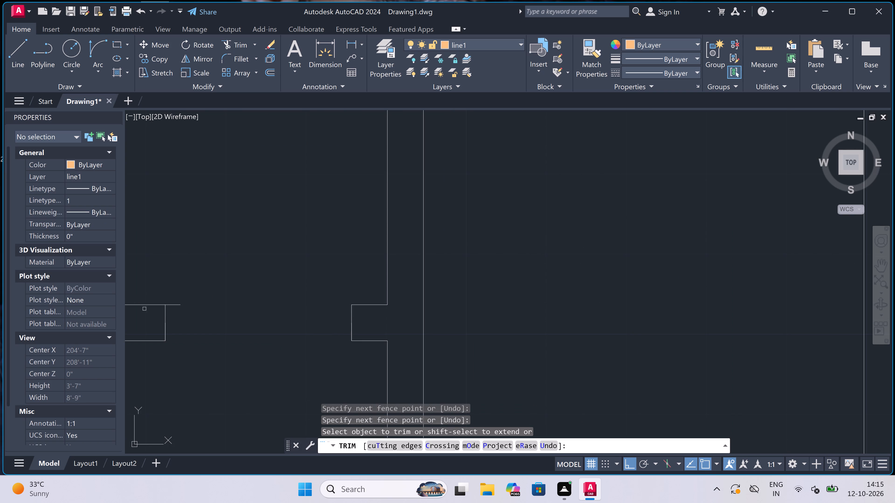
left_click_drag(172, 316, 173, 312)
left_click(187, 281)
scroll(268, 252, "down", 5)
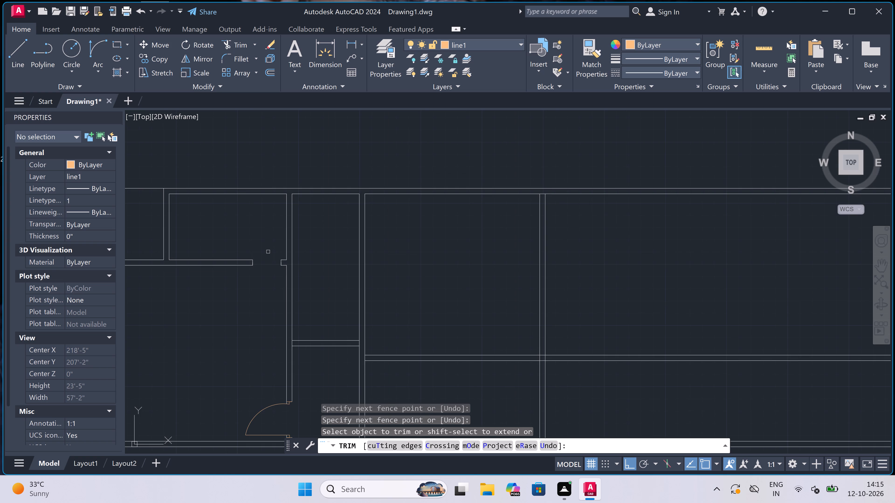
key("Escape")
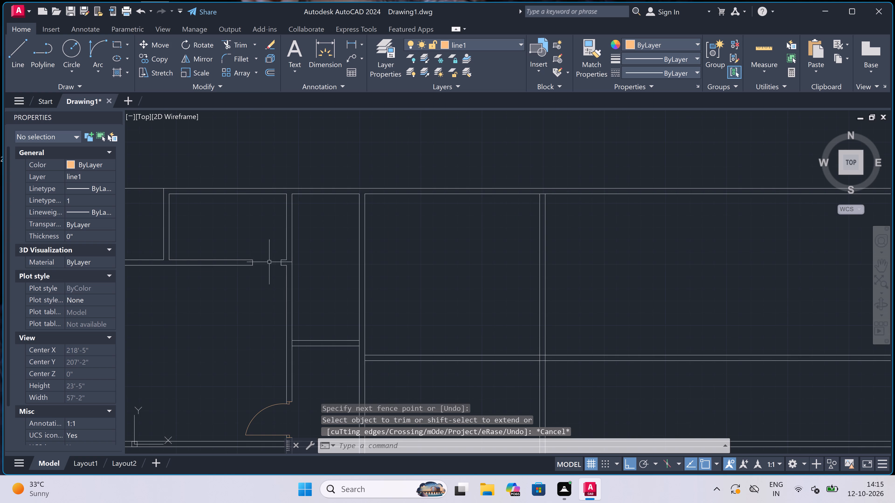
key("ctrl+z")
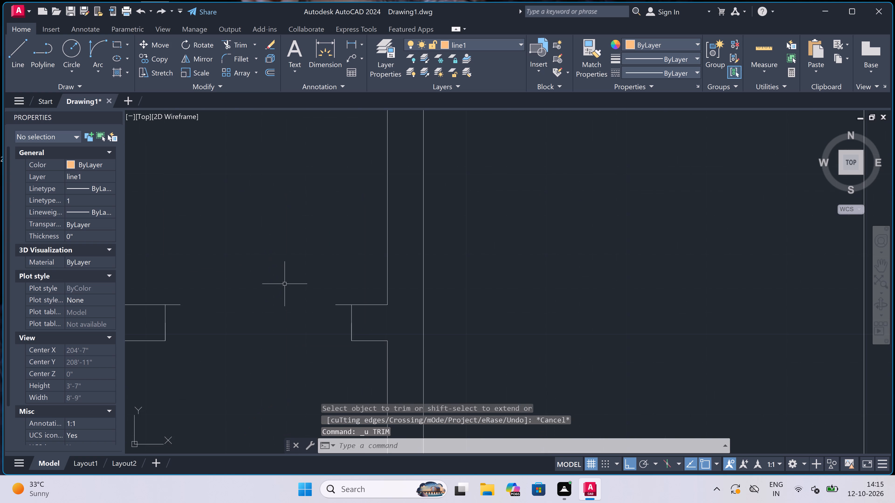
Draw a line on line1 from the east jamb's midpoint, 2" into the opening and 2' upward as the door leaf.
key("l")
key("space")
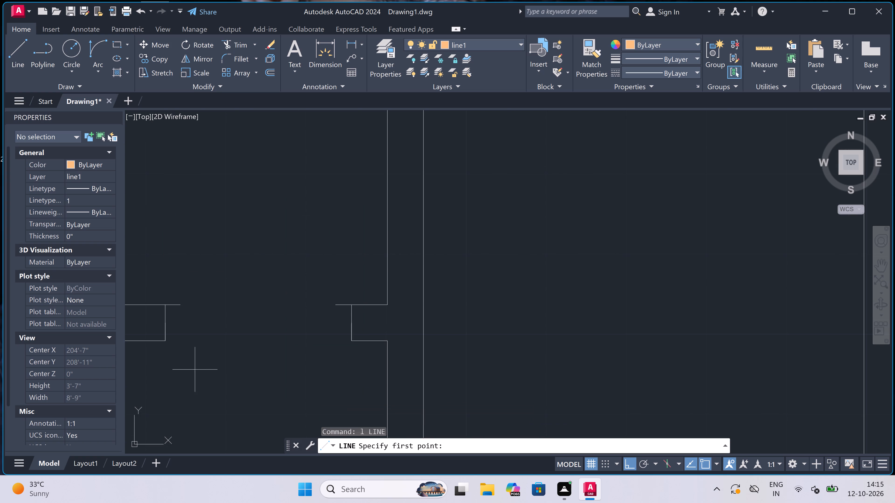
left_click(352, 322)
key("3")
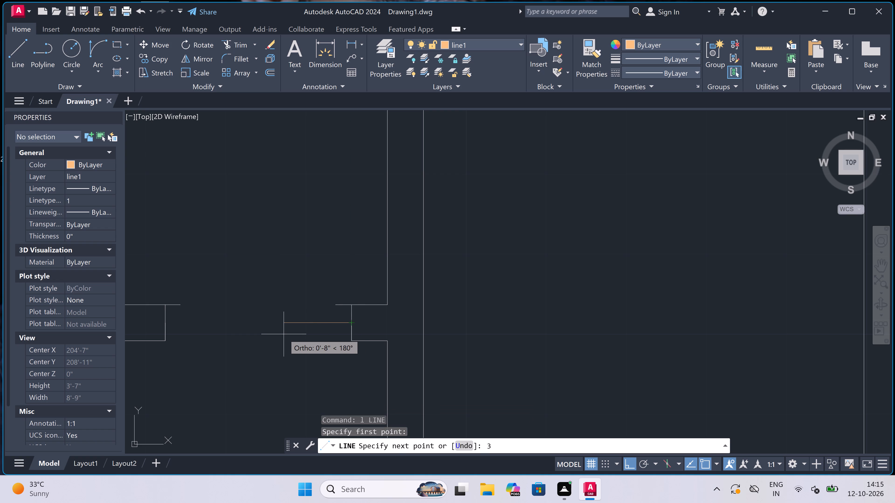
key("BackSpace")
type("2\"")
key("space")
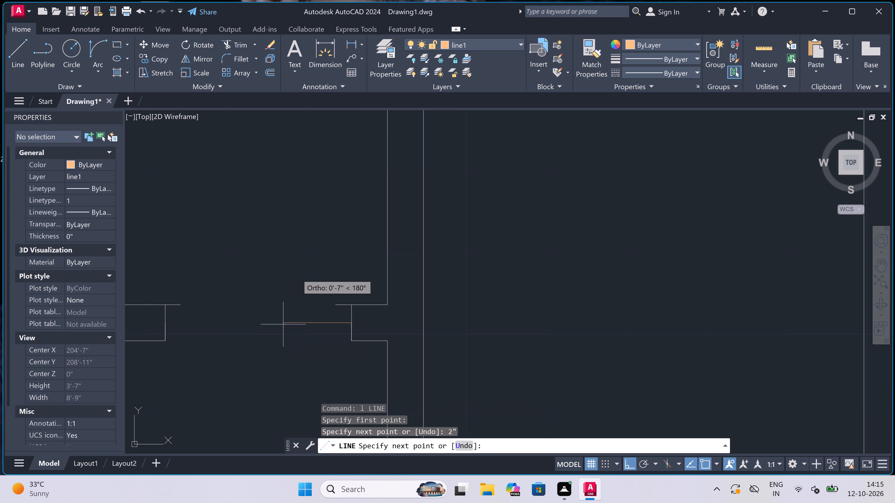
type("2'")
key("space")
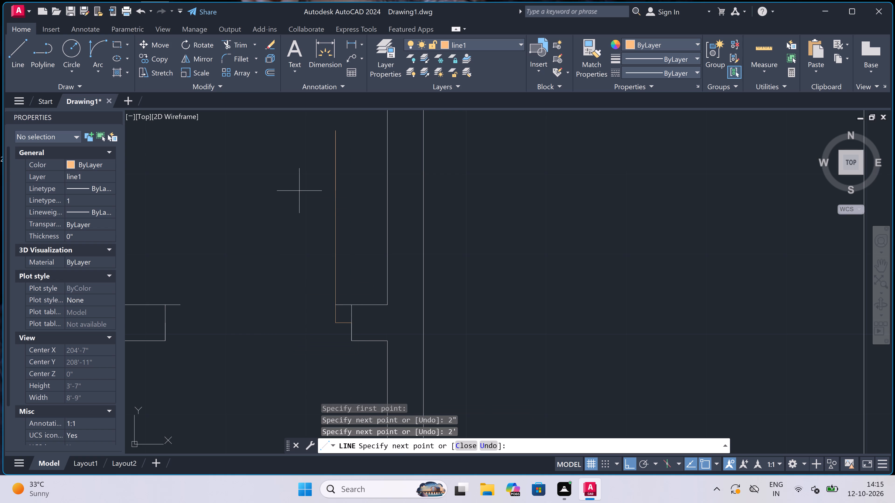
key("Escape")
Draw a 2" horizontal stub from the west jamb's midpoint into the same door opening.
key("space")
left_click(163, 322)
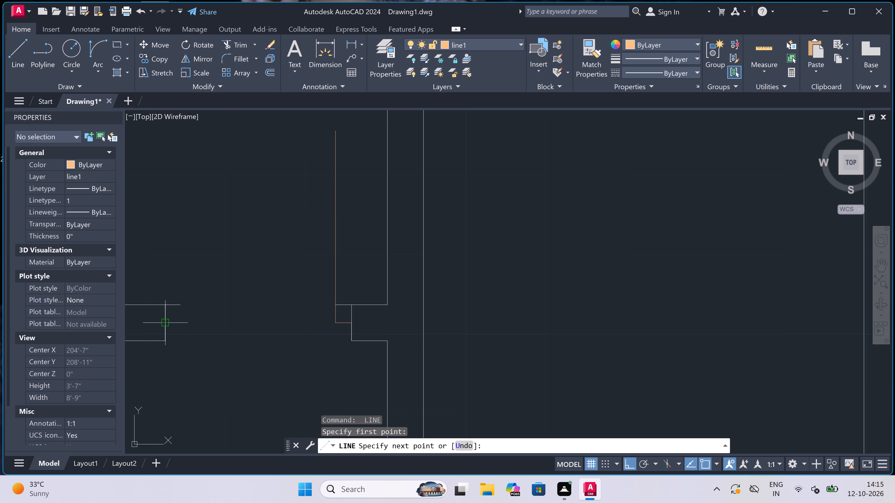
type("2\"")
key("space")
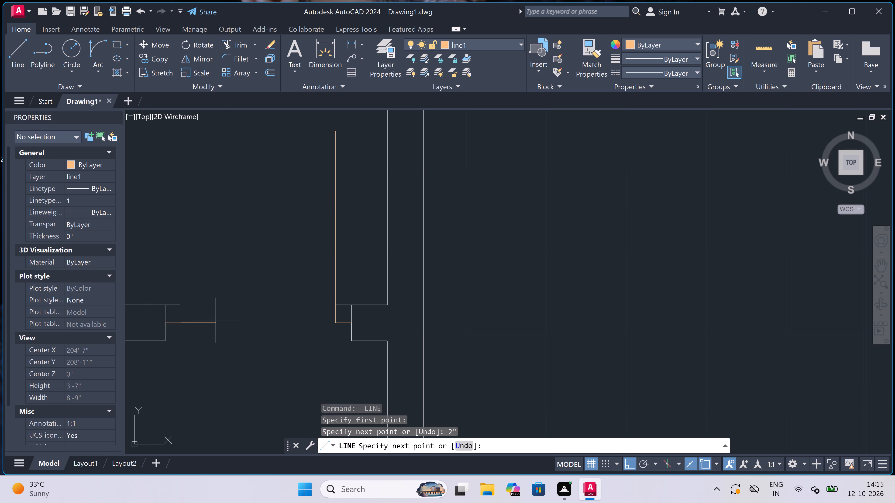
key("Escape")
Draw a start-end-direction arc from the leaf's upper end to the west stub's end, with a westward start tangent.
left_click(96, 48)
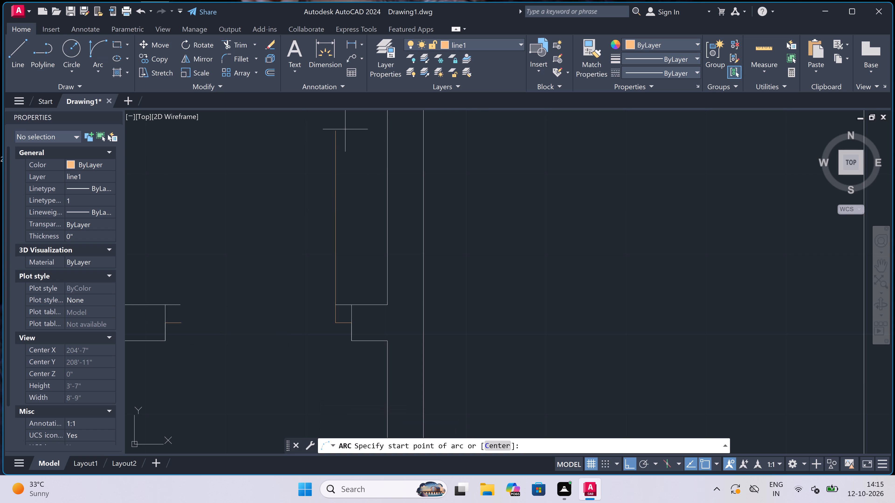
left_click_drag(336, 132, 330, 147)
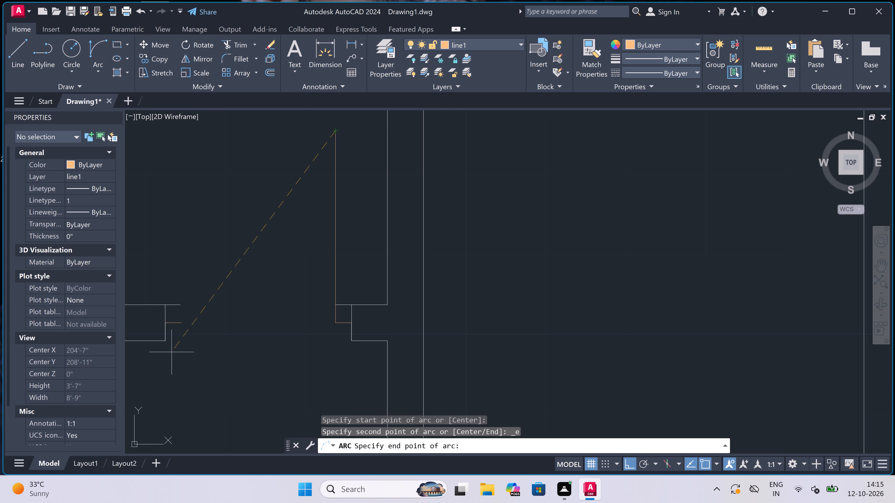
left_click(178, 319)
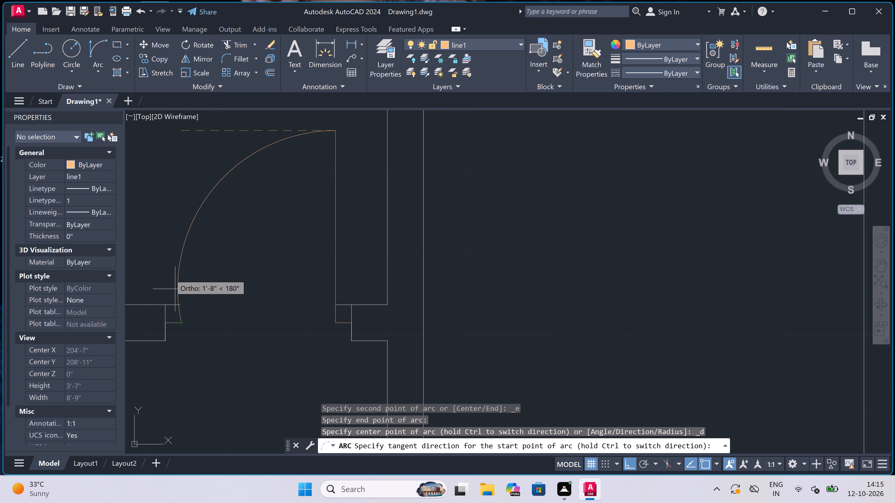
left_click(162, 266)
Trim the upper wall line's overhang beyond the swing arc at the west jamb.
key("t")
key("r")
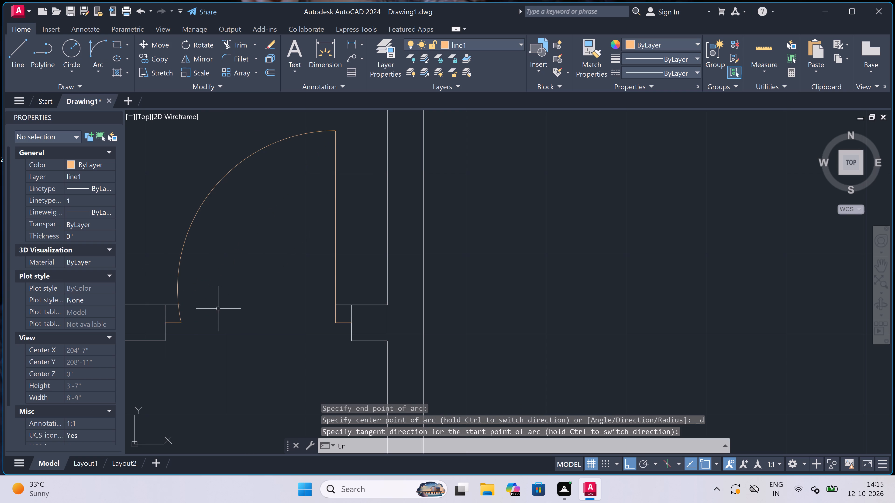
key("space")
scroll(163, 310, "up", 4)
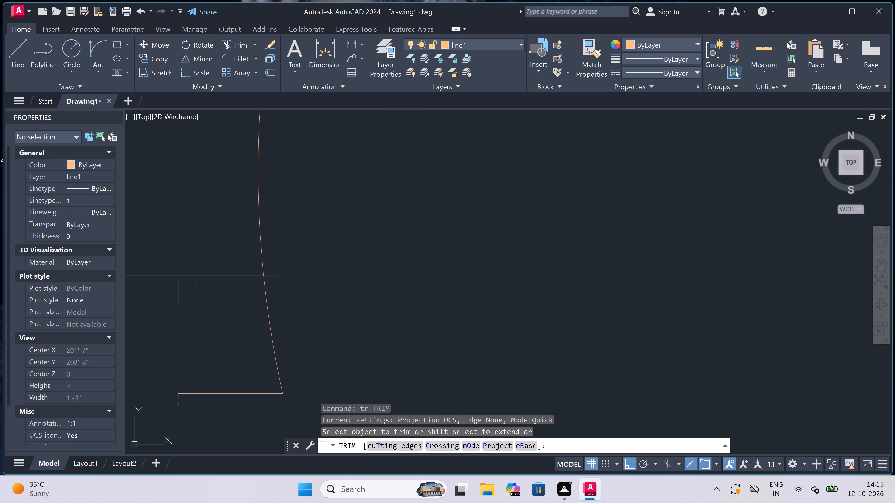
scroll(227, 277, "up", 3)
left_click(397, 295)
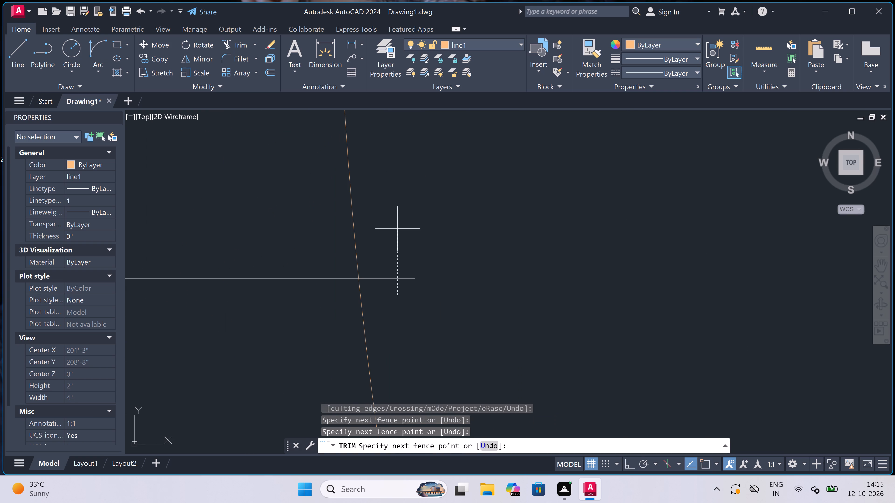
left_click(399, 226)
key("Escape")
Draw a line across the narrow room's east wall above its partition, continuing 2" up from its midpoint and 2' west as the door leaf.
scroll(355, 254, "down", 10)
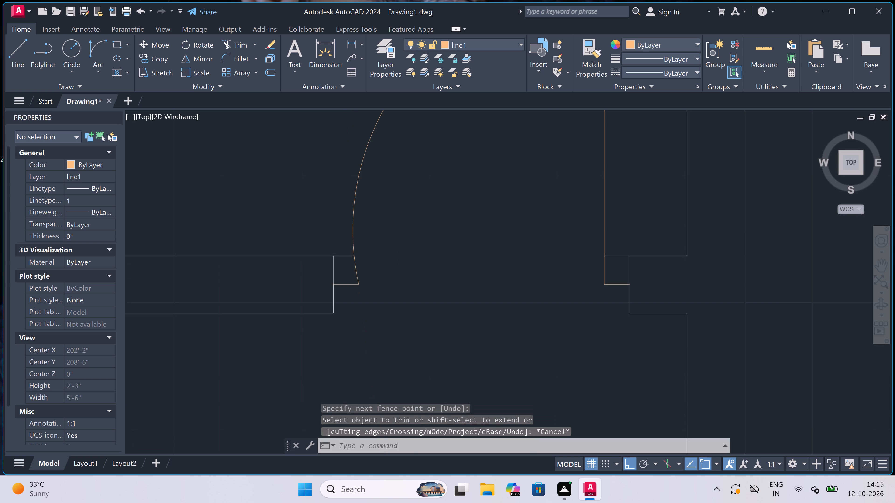
scroll(354, 254, "down", 4)
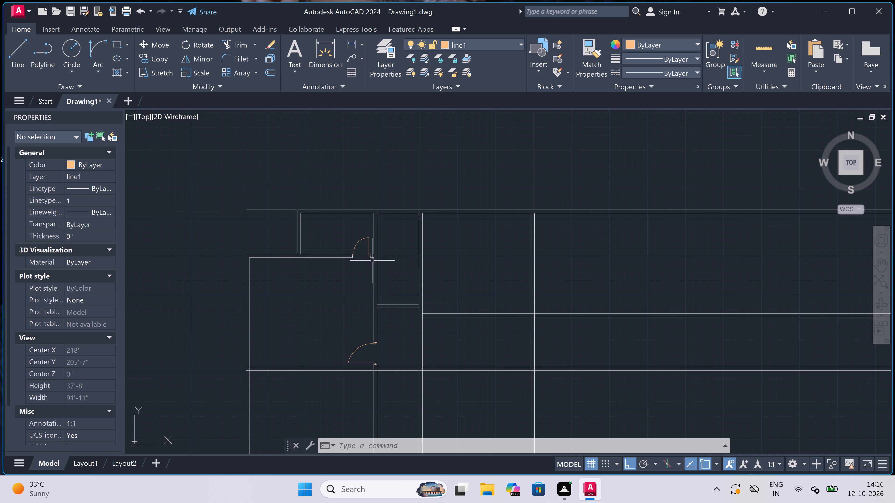
key("l")
key("space")
scroll(417, 303, "up", 3)
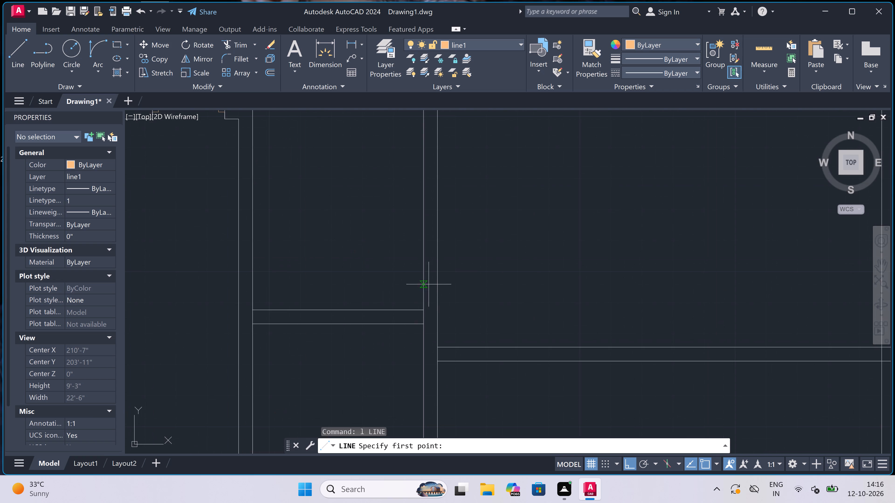
left_click(423, 292)
left_click(440, 295)
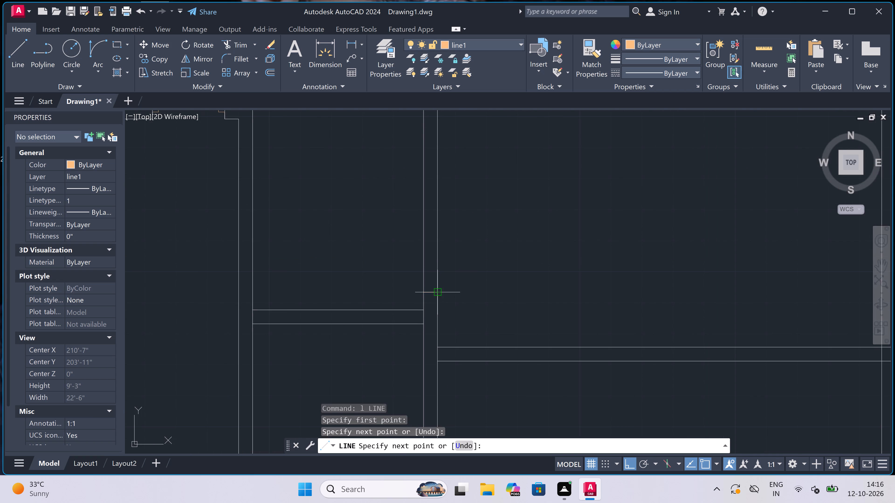
left_click(432, 296)
type("2\"")
key("space")
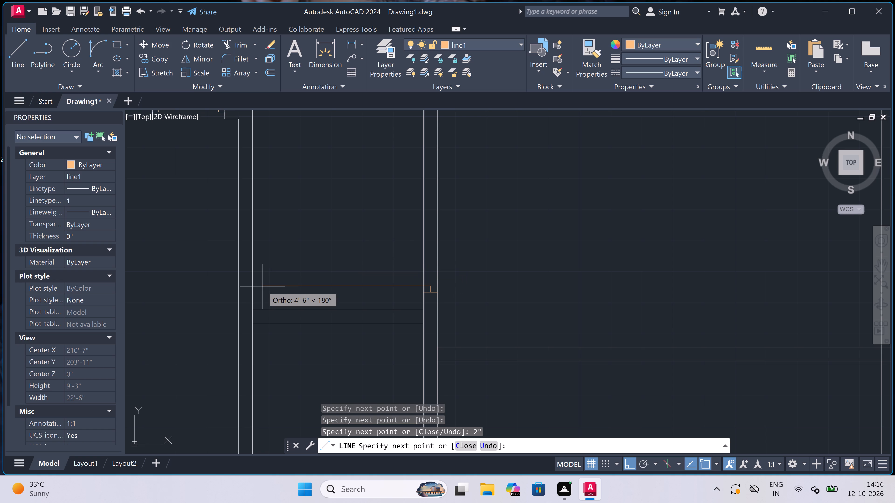
type("2'")
key("space")
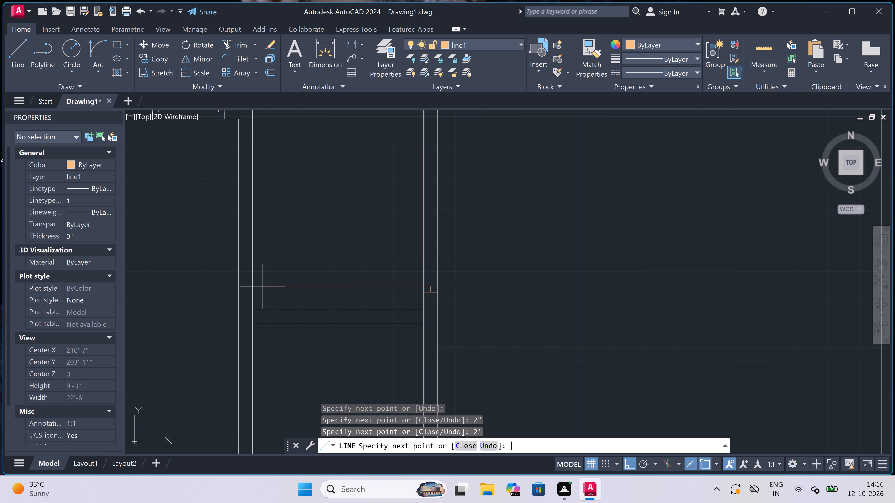
key("Escape")
Draw a line across the narrow room's east wall above the door leaf, continuing 2" down from its midpoint as the upper jamb stub.
key("space")
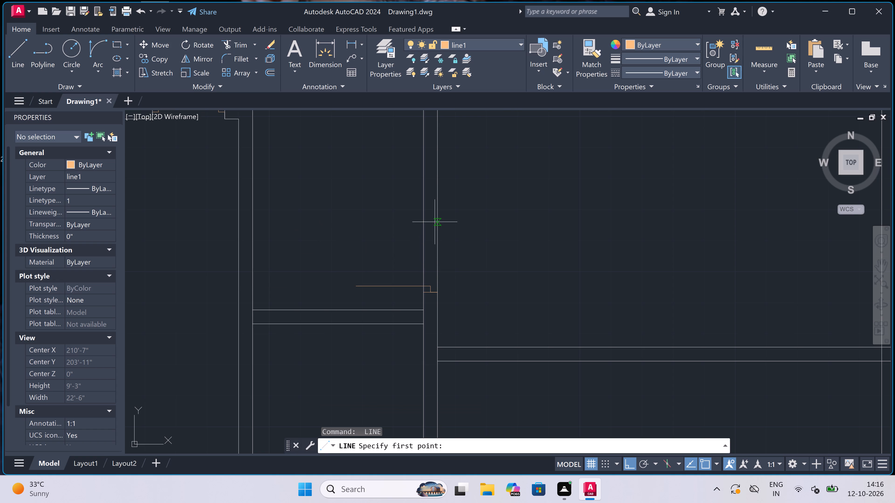
left_click_drag(423, 219, 426, 219)
left_click(433, 220)
left_click(427, 221)
scroll(427, 221, "up", 2)
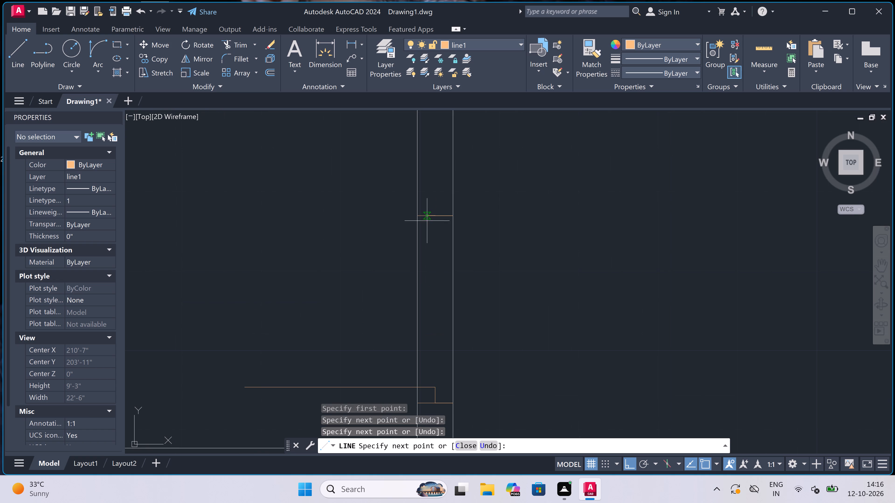
type("2\"")
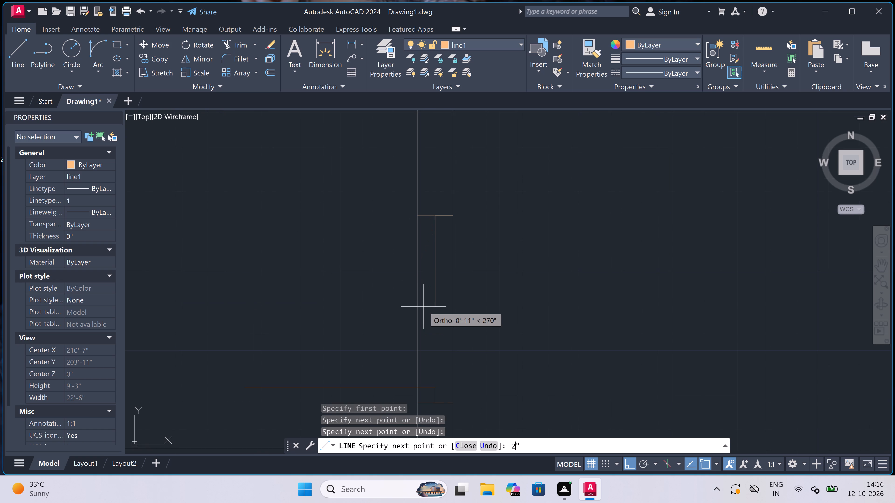
key("space")
key("Escape")
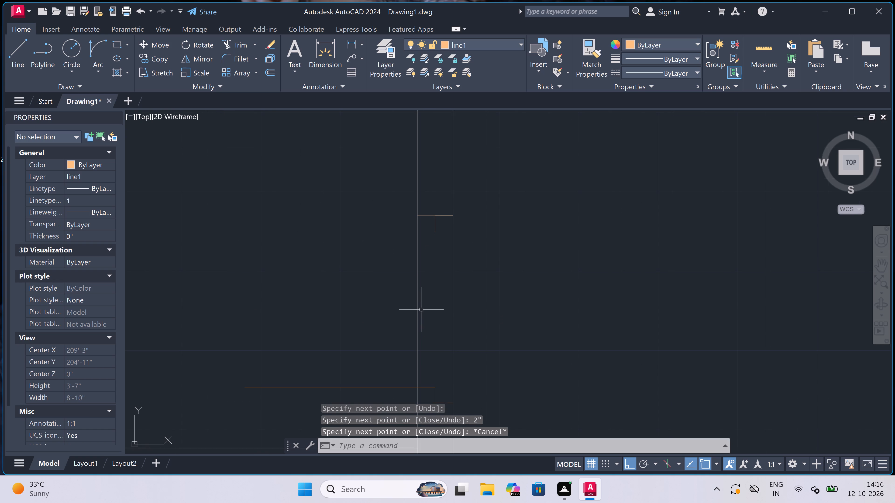
Draw a start-end-direction arc from the leaf's west end to the upper stub's end, with a northward start tangent.
left_click_drag(94, 53, 97, 54)
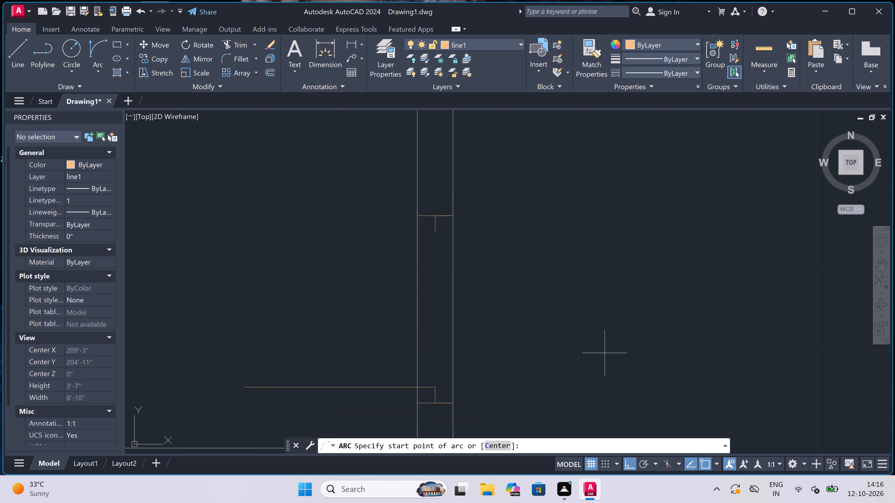
left_click(242, 384)
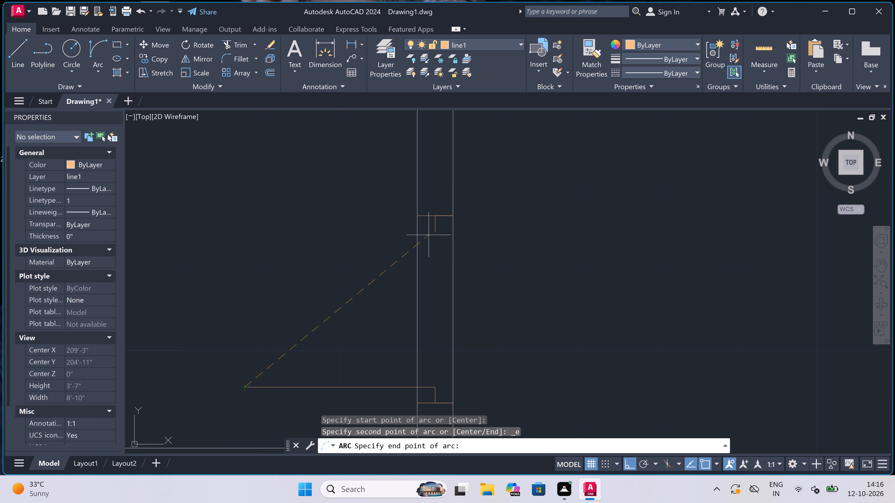
left_click(432, 233)
left_click(327, 230)
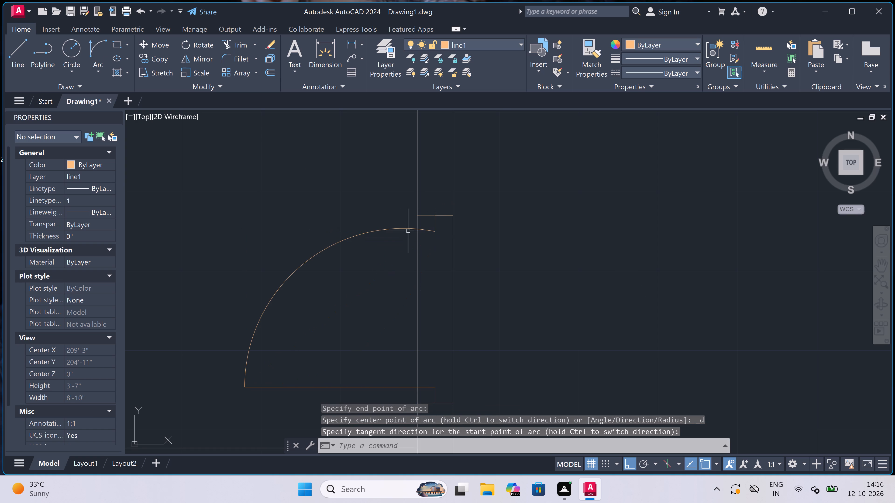
Trim both wall lines between the two jambs to open the narrow room's east doorway.
key("t")
key("r")
key("space")
left_click(532, 294)
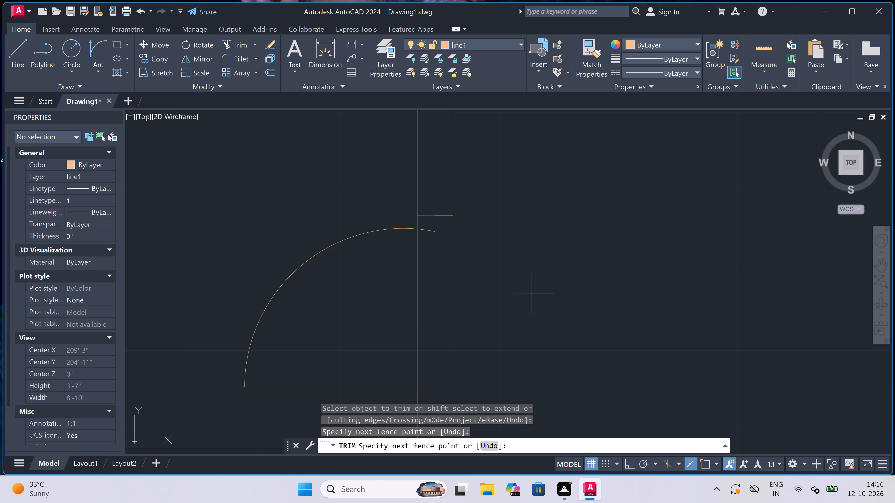
left_click(346, 332)
scroll(374, 255, "down", 5)
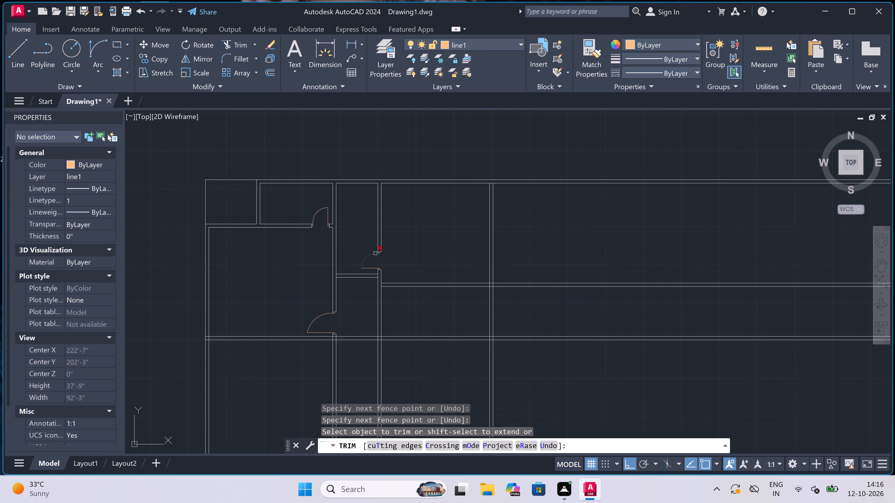
key("Escape")
Create a layer named line2 with colour 130 and make it the current layer.
scroll(414, 150, "up", 3)
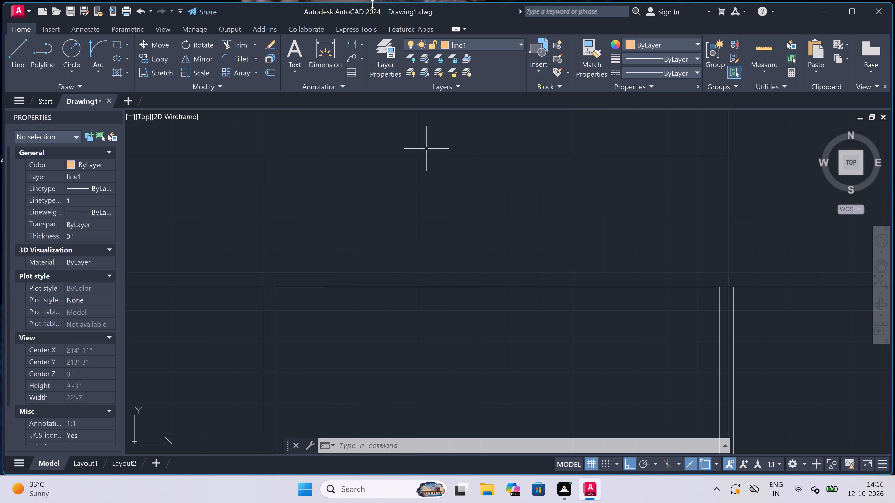
left_click(380, 54)
right_click(151, 116)
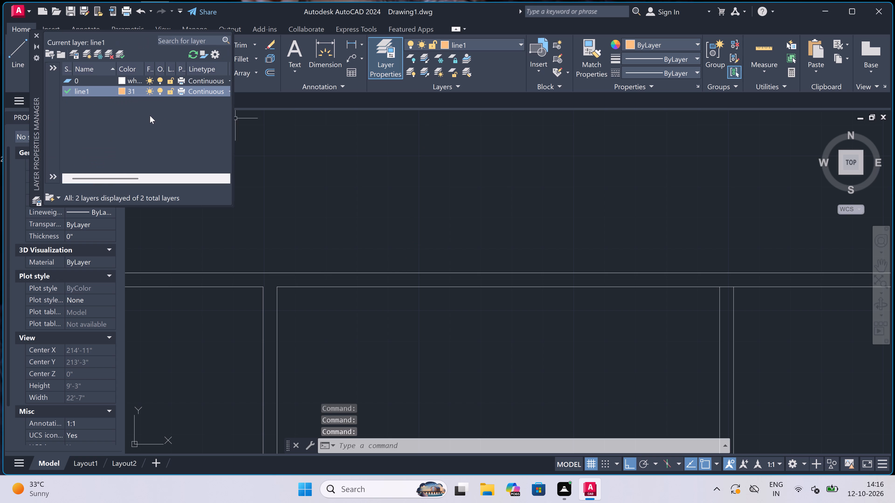
left_click(210, 162)
key("BackSpace")
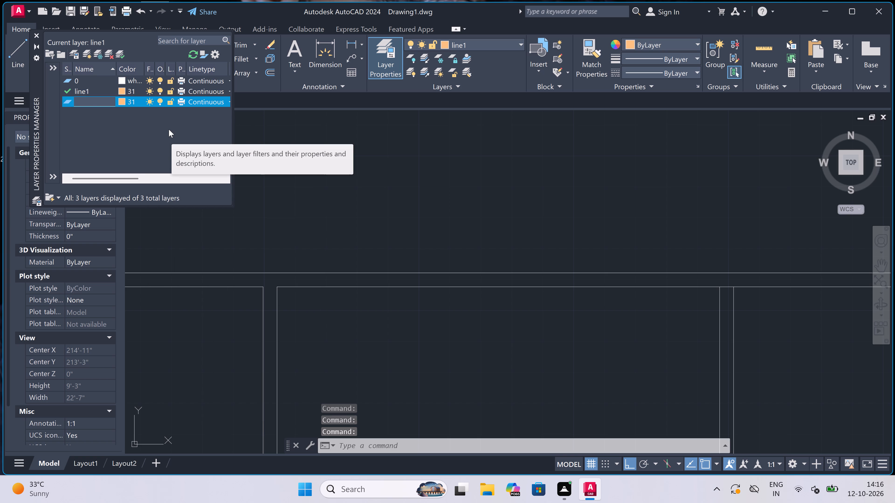
type("line2")
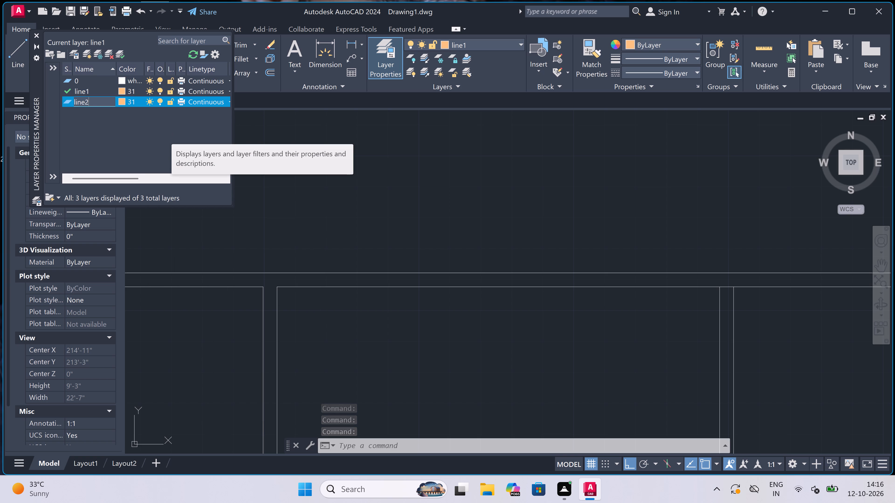
left_click(122, 101)
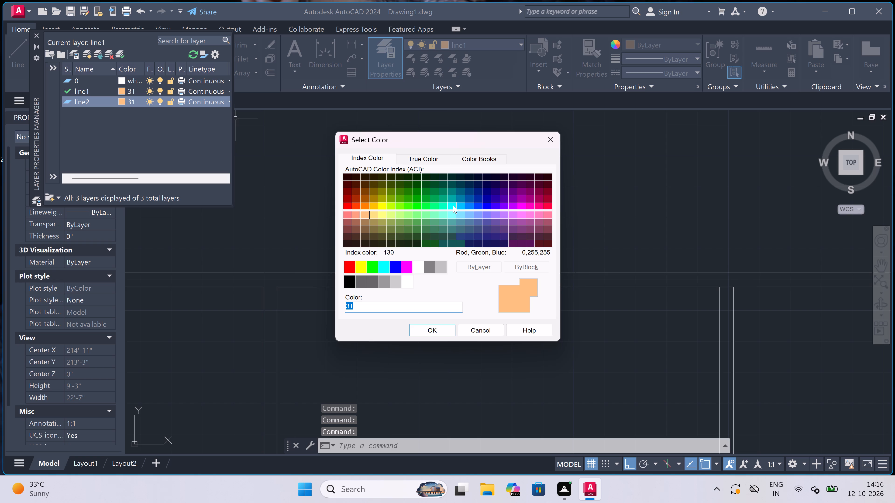
left_click(453, 206)
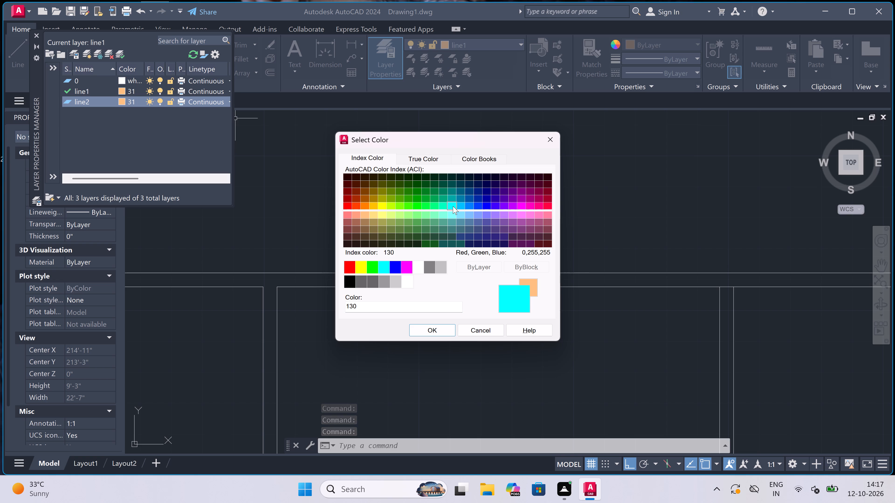
left_click(442, 336)
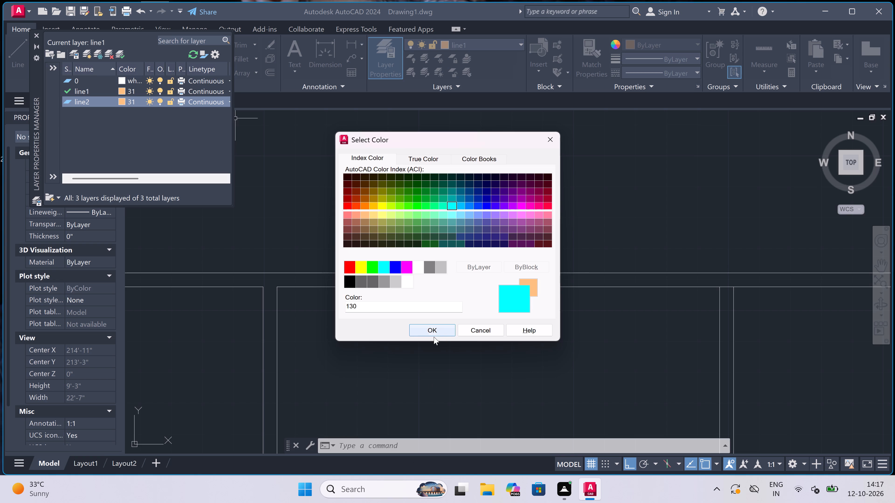
left_click(434, 330)
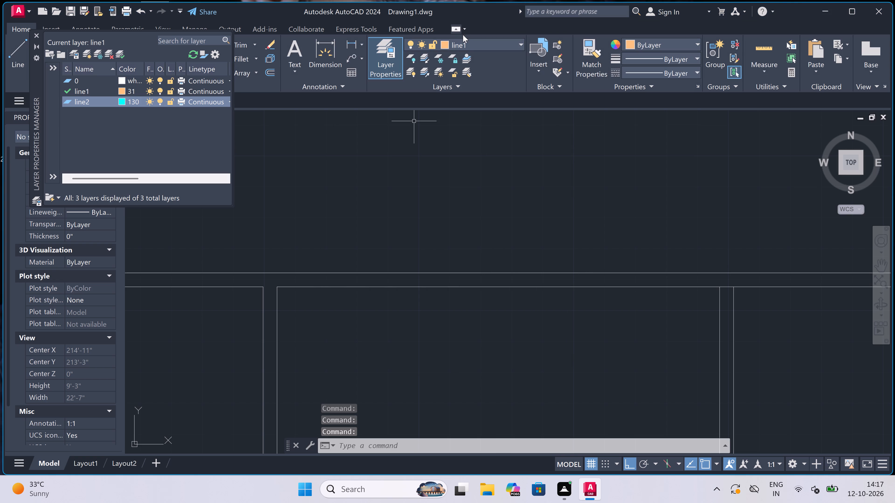
left_click_drag(463, 35, 464, 39)
left_click(465, 43)
left_click(471, 83)
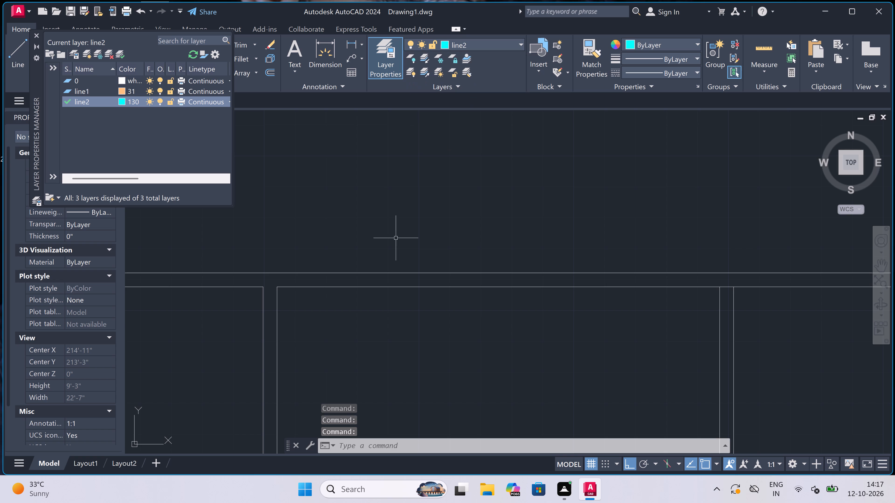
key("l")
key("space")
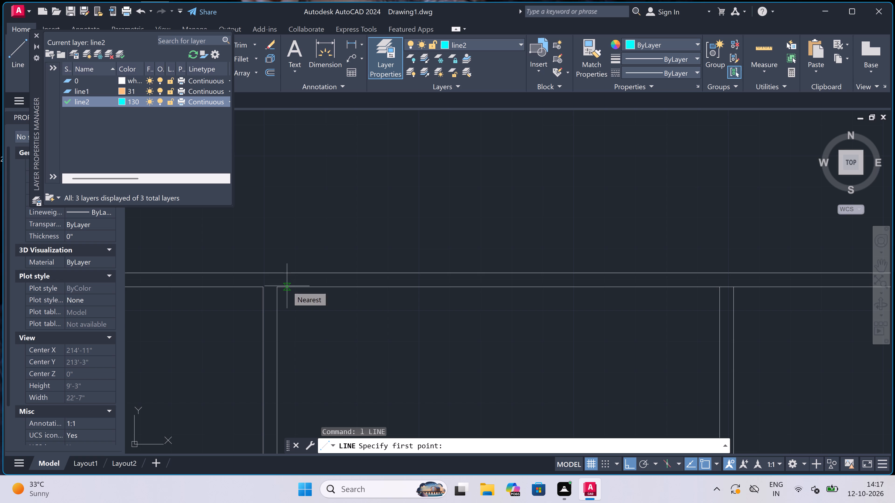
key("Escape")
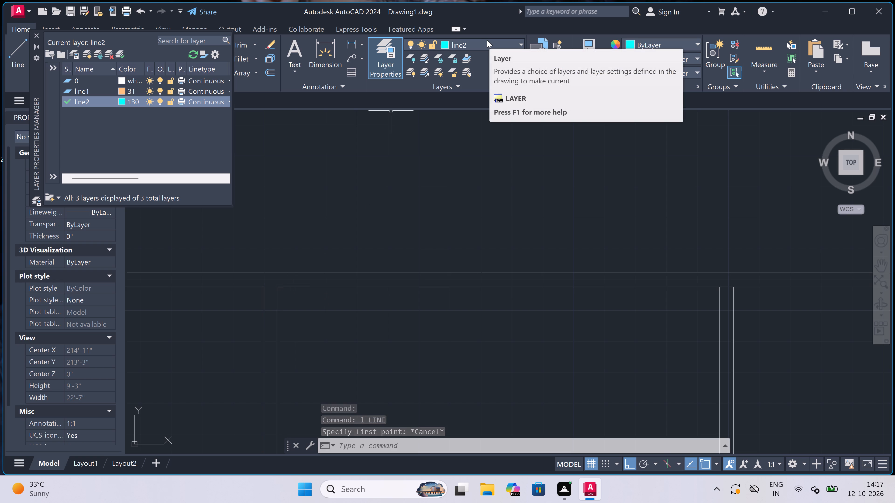
Create another layer named line3 with colour 201.
right_click(113, 123)
left_click(213, 166)
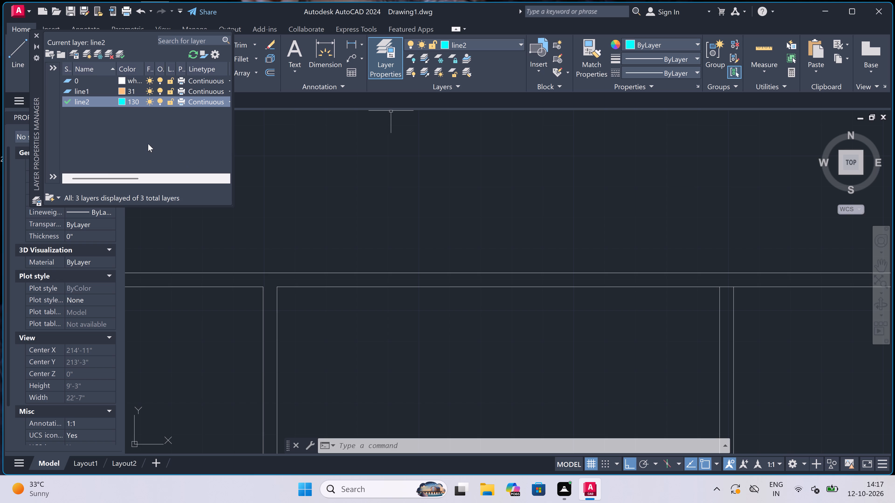
right_click(148, 143)
left_click(213, 195)
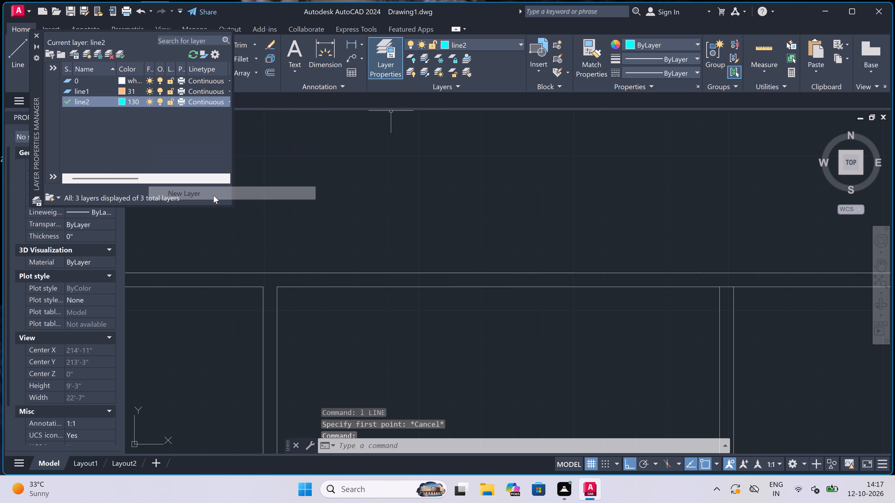
key("BackSpace")
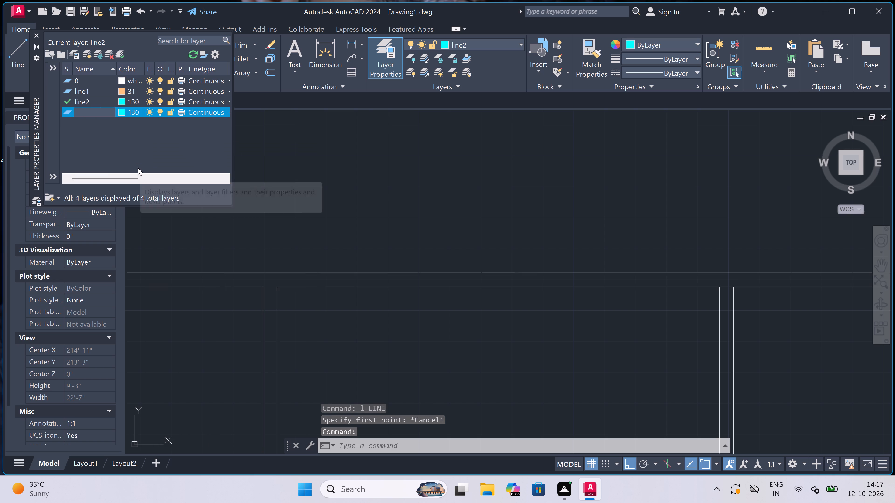
type("line3")
left_click(123, 110)
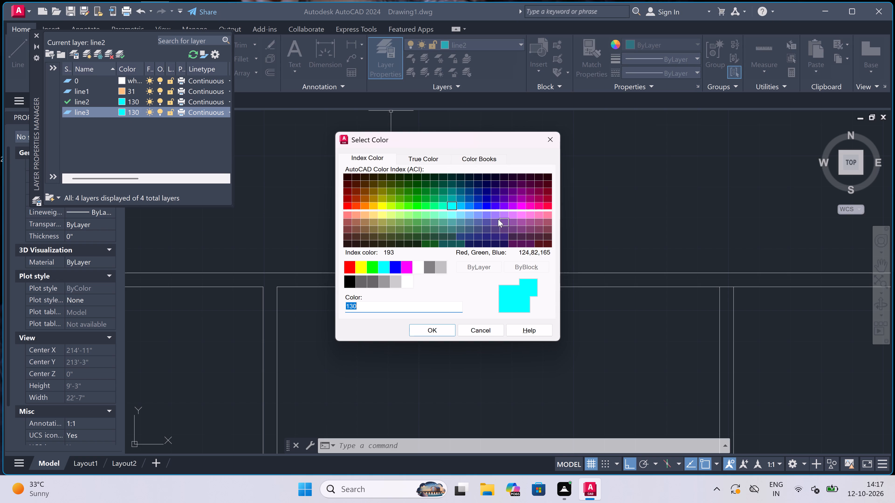
left_click(520, 204)
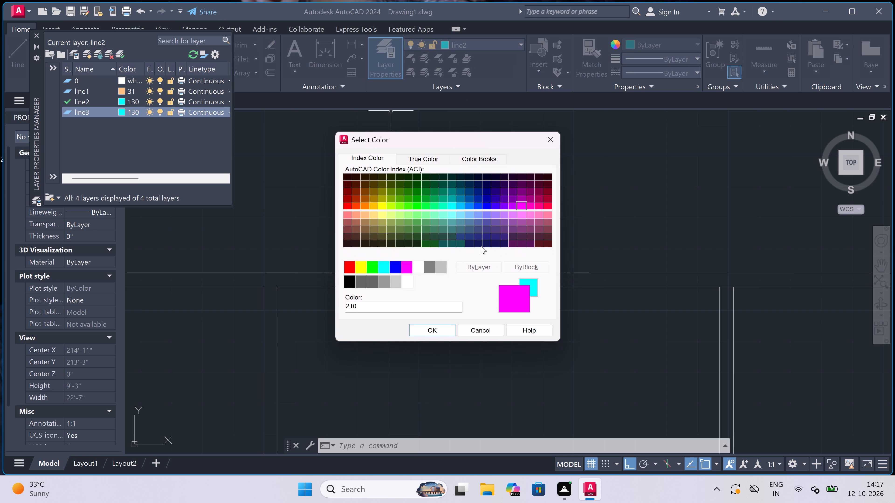
left_click(509, 213)
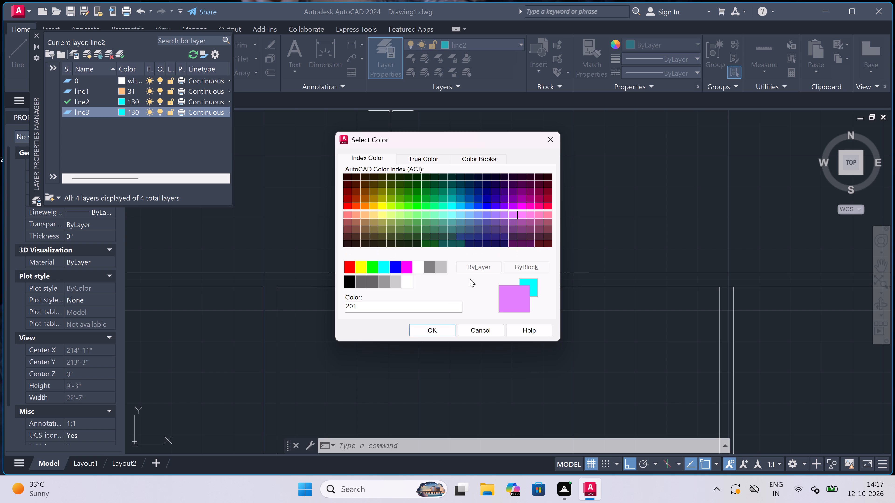
left_click(419, 330)
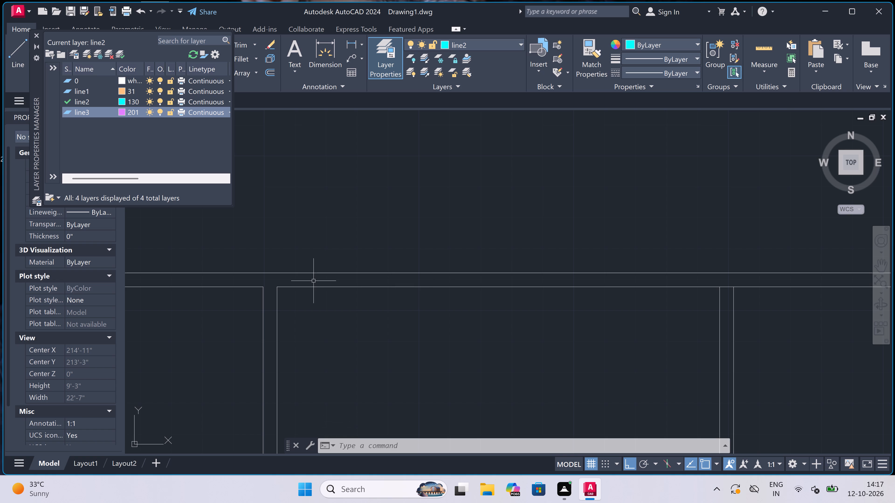
Extend the east face line of the narrow room's east wall up to the outer line of the north wall.
key("e")
key("x")
key("space")
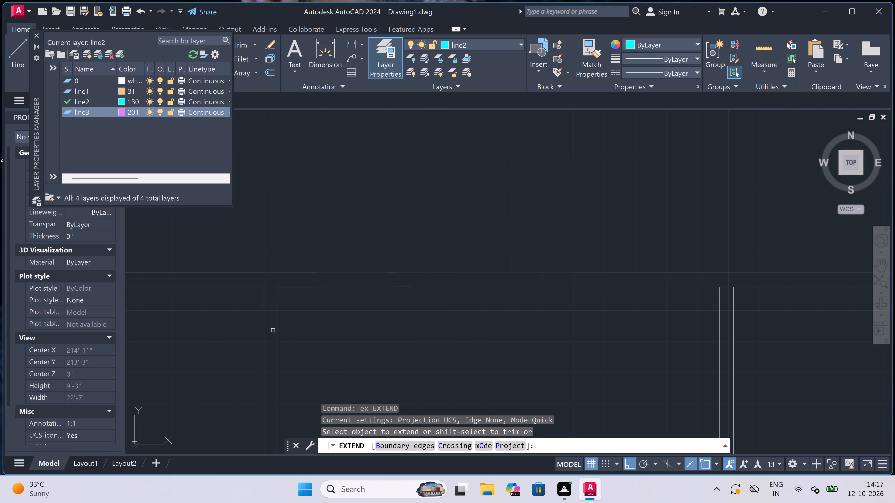
left_click(273, 330)
left_click(313, 320)
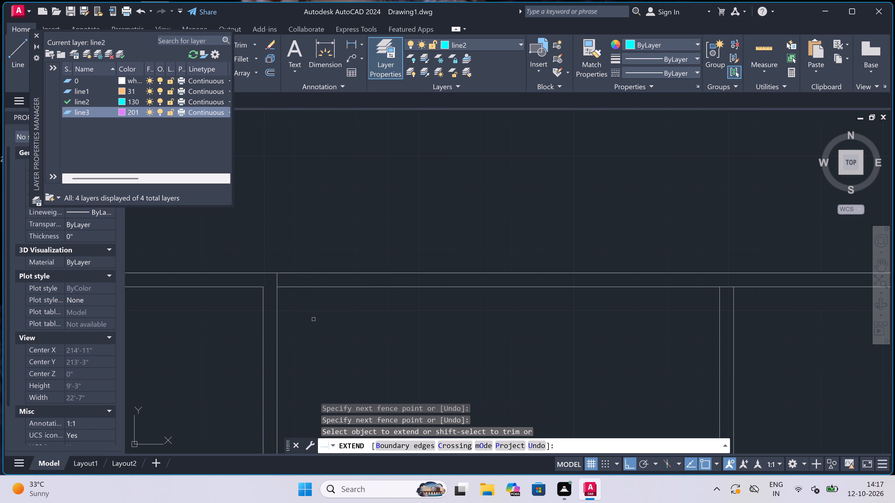
key("Escape")
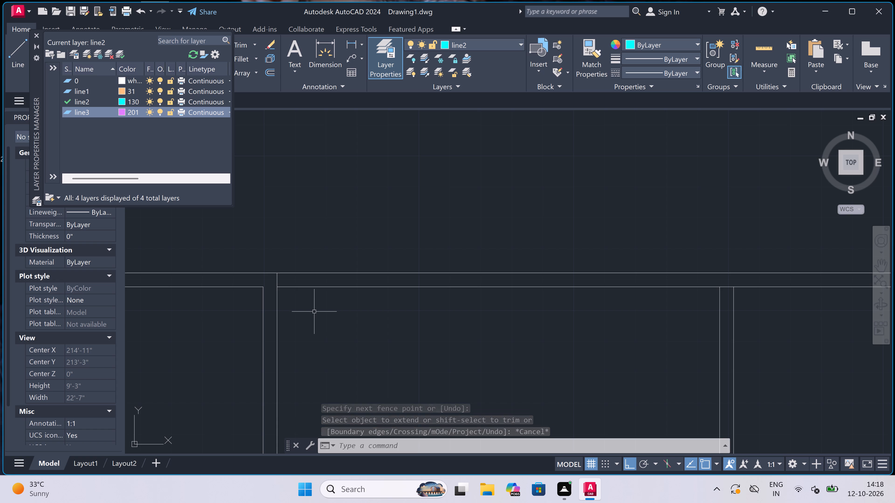
Offset the east face line of the first cross wall east of the narrow room 11'1" to the east.
scroll(333, 285, "down", 2)
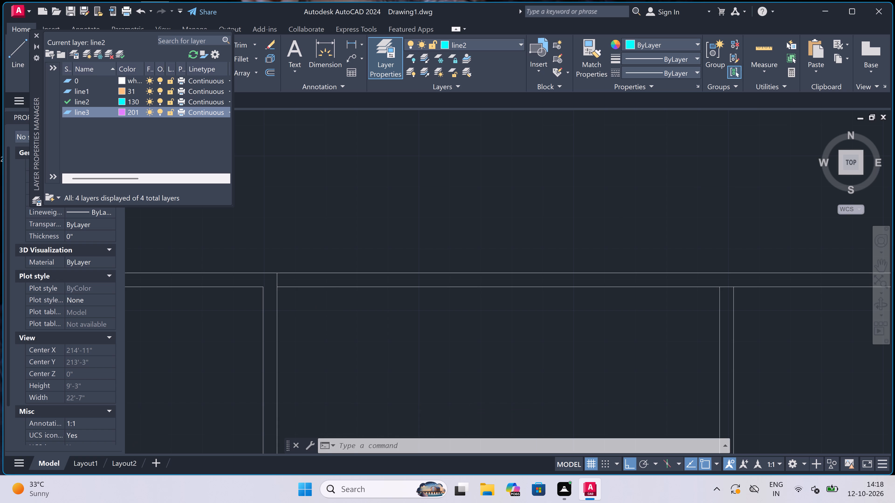
scroll(333, 285, "down", 3)
scroll(352, 298, "up", 3)
scroll(352, 298, "down", 3)
scroll(387, 315, "up", 2)
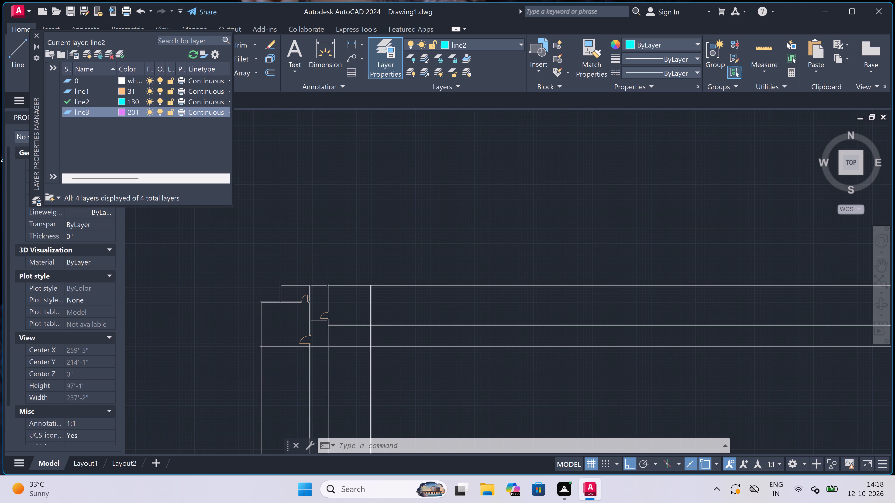
key("o")
key("space")
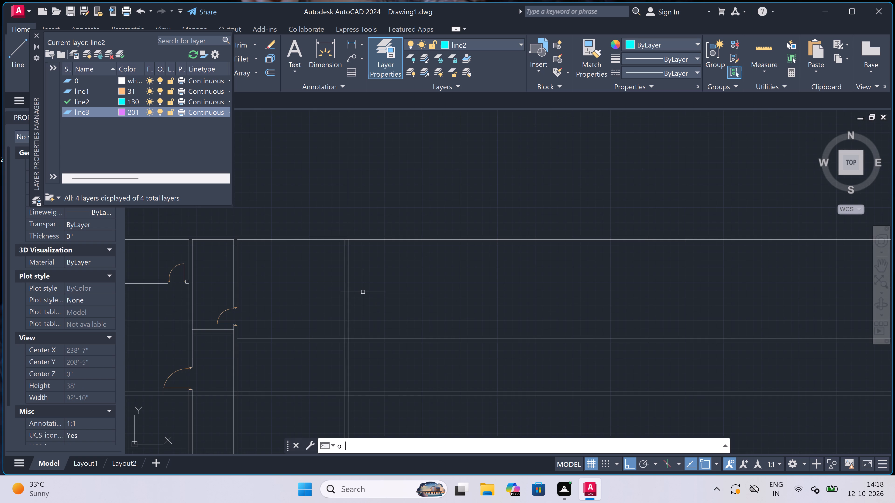
scroll(335, 288, "up", 1)
left_click(356, 285)
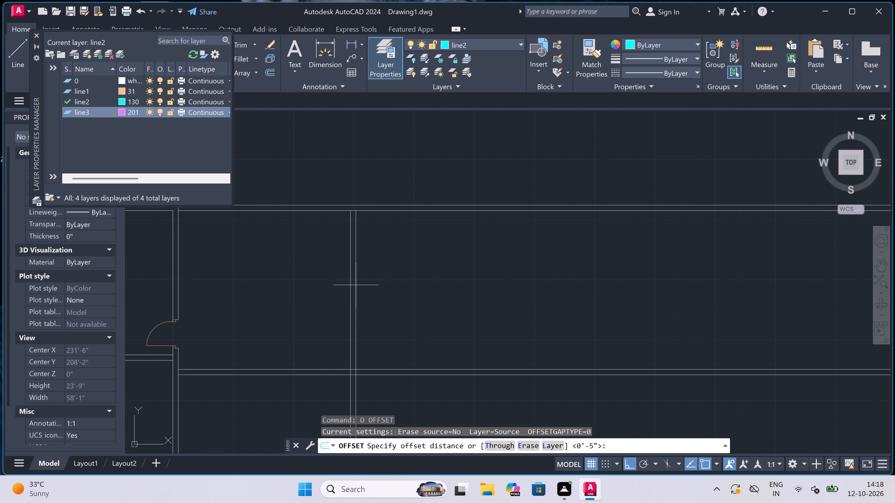
scroll(357, 282, "up", 3)
scroll(447, 269, "down", 3)
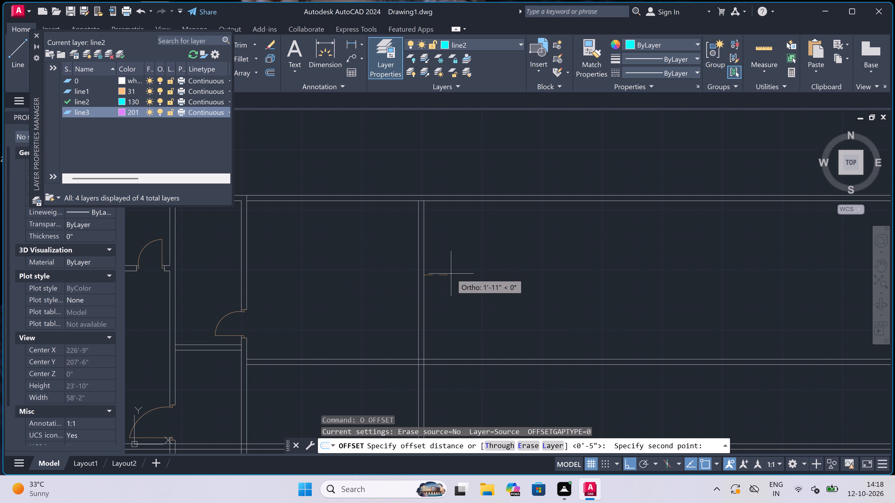
type("11'1\"")
key("space")
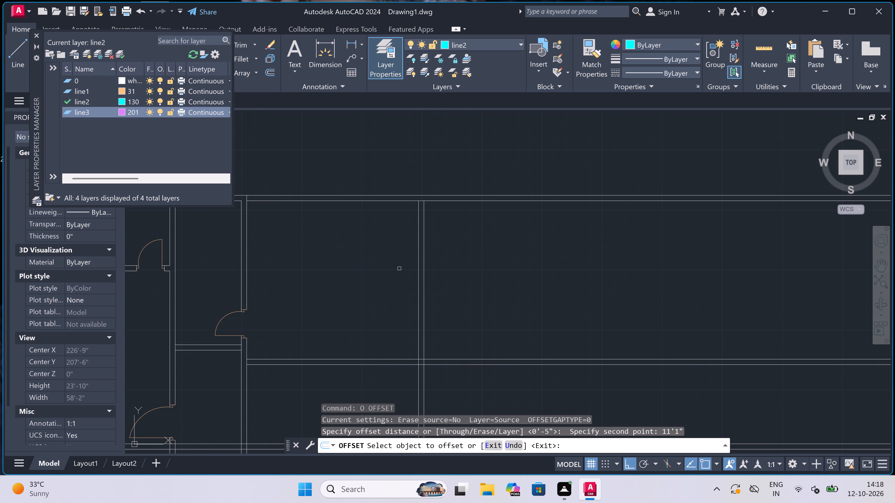
left_click(425, 252)
left_click(476, 258)
scroll(413, 286, "down", 1)
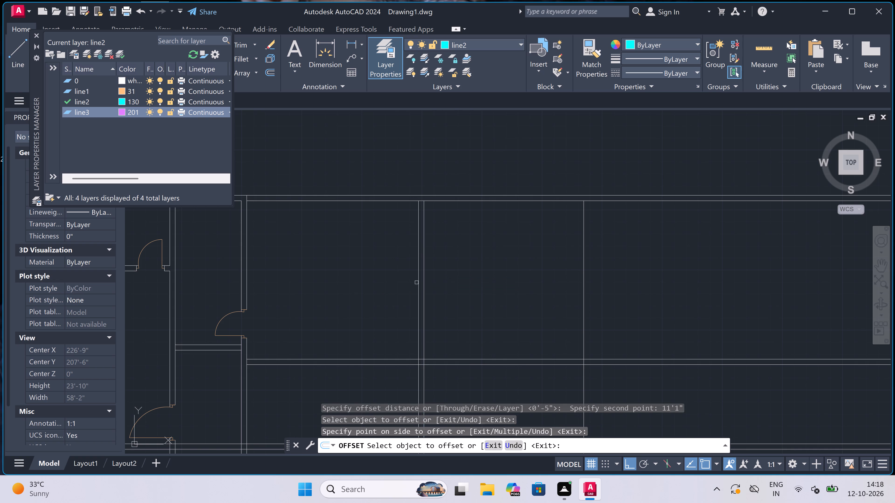
scroll(413, 286, "down", 1)
key("Escape")
Offset the new easternmost vertical line 4.5" to the east to give that wall its thickness.
scroll(479, 267, "up", 2)
key("space")
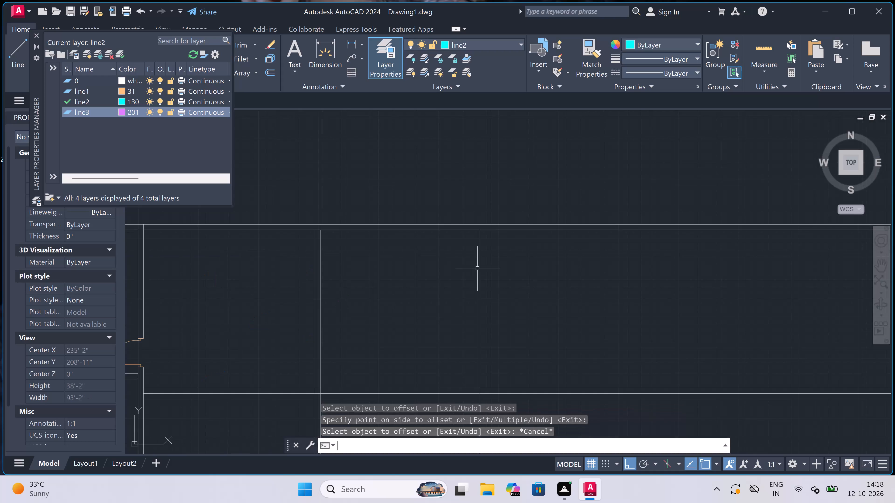
left_click(482, 306)
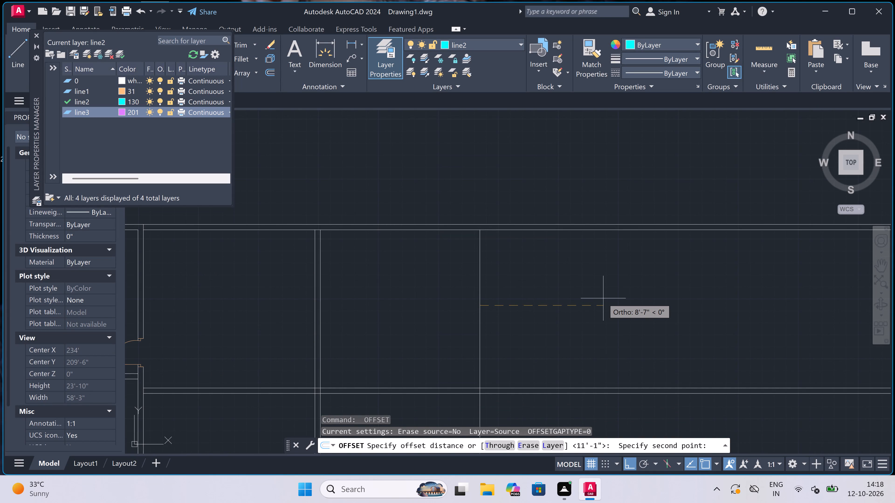
type("4.5\"")
key("space")
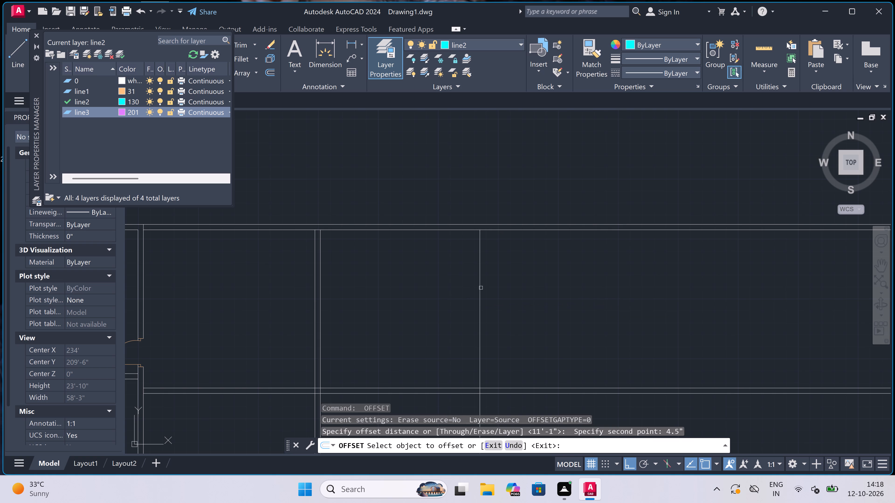
left_click_drag(479, 289, 485, 289)
left_click(551, 288)
key("Escape")
Offset the east face line of the newly doubled wall 4'7" to the east.
key("space")
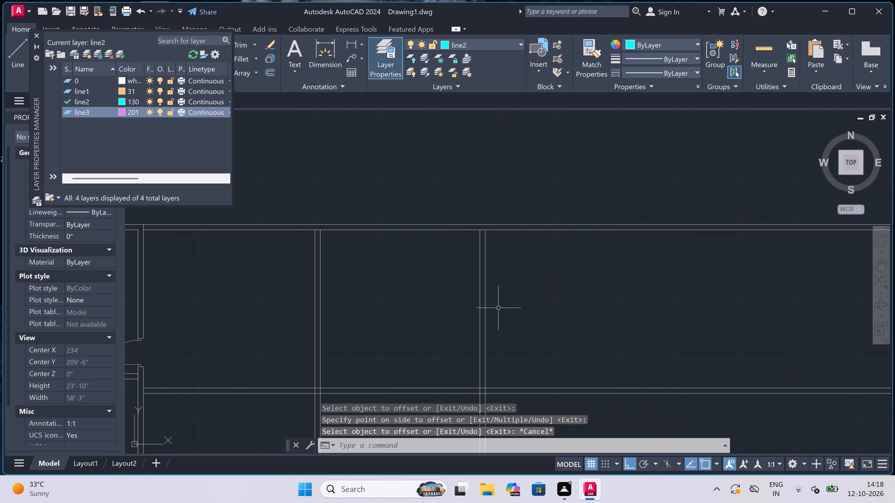
left_click_drag(486, 307, 503, 305)
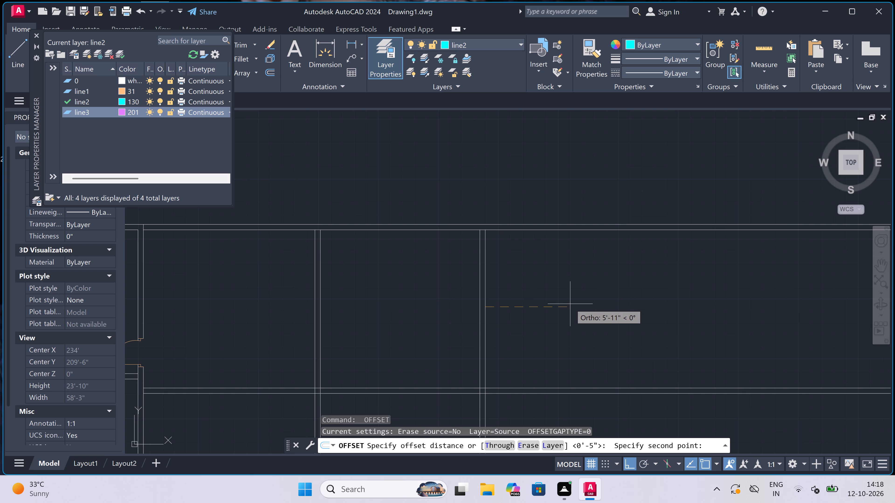
key("4")
key("apostrophe")
key("7")
key("shift+quotedbl")
key("space")
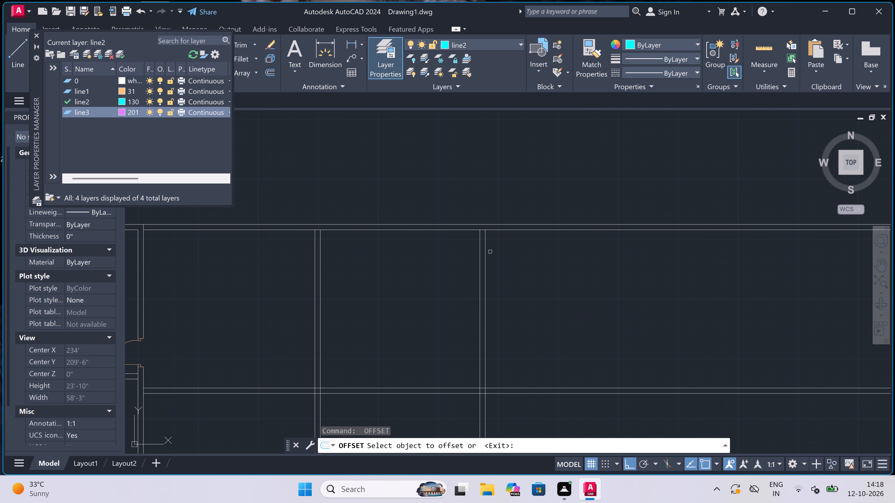
left_click_drag(485, 262, 491, 258)
left_click(600, 255)
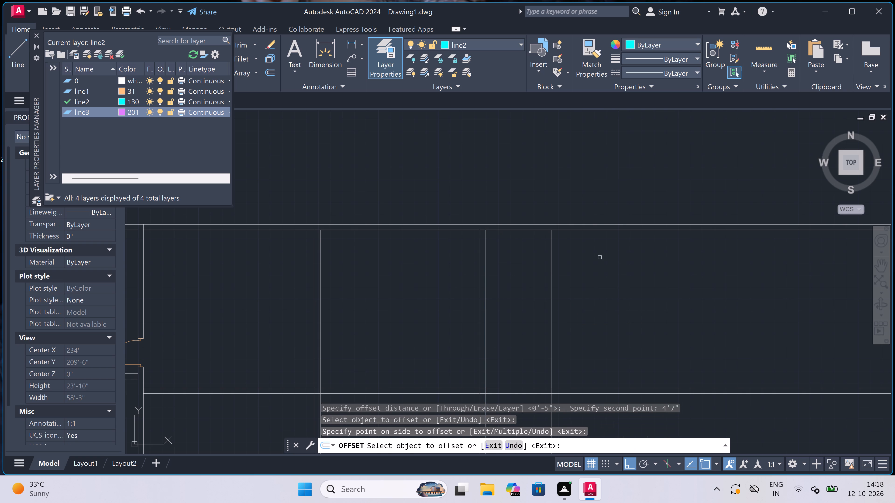
key("Escape")
Offset the single vertical line at the east end 4.5" eastward to form a second new wall.
key("space")
left_click_drag(553, 280, 556, 281)
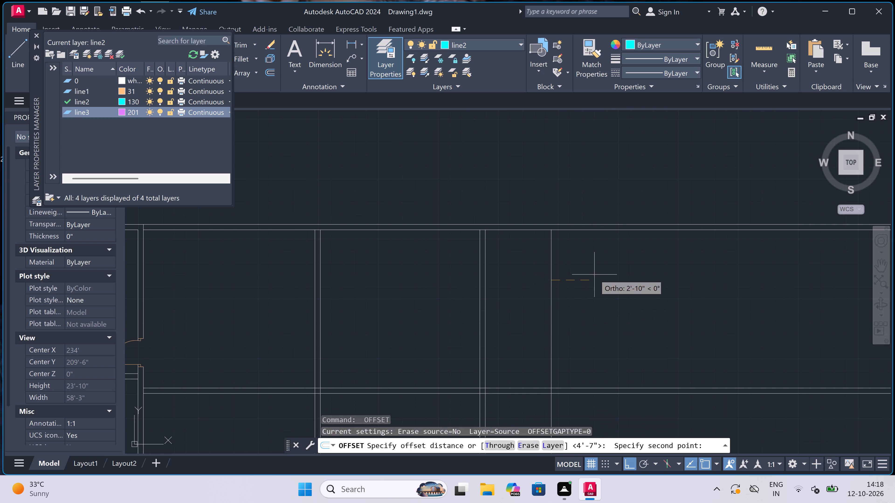
type("4.5\"")
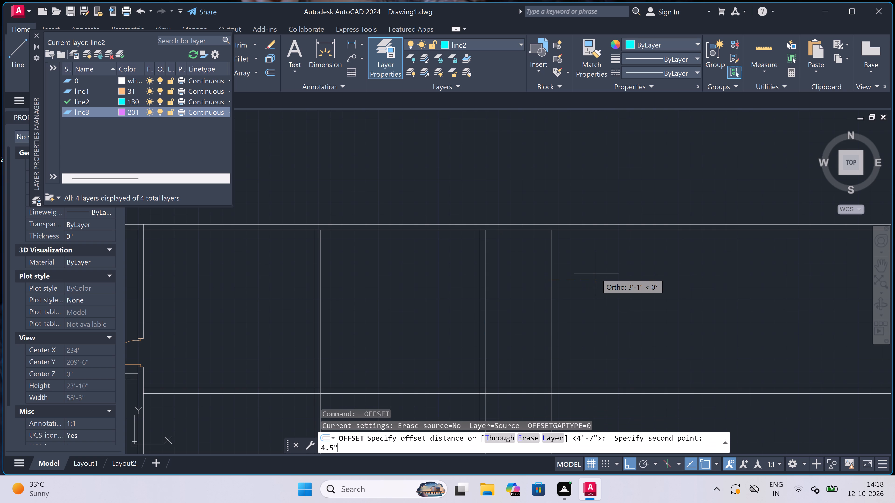
key("space")
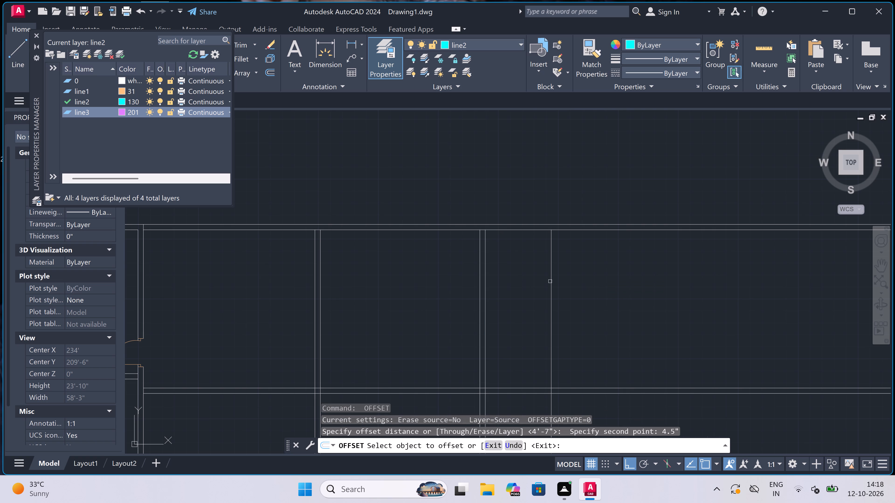
left_click_drag(551, 281, 560, 281)
left_click(577, 278)
key("Escape")
Offset the east face line of the second new wall 8' to the east.
key("space")
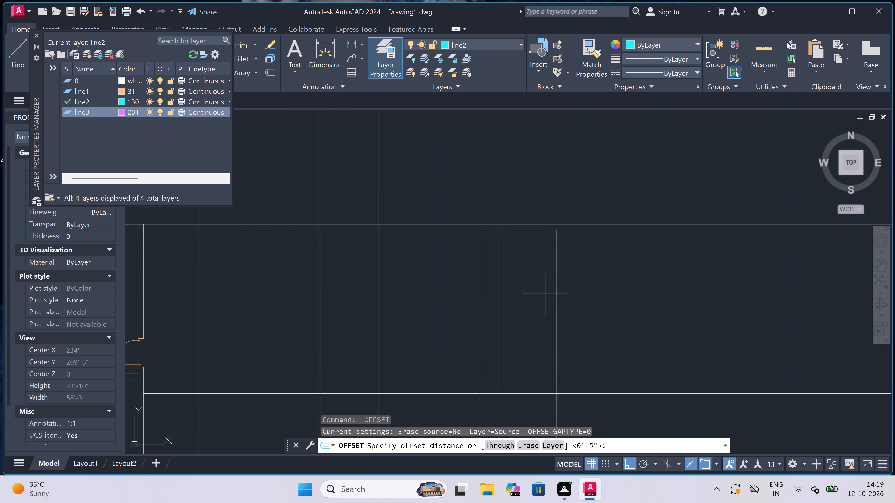
left_click_drag(559, 289, 564, 289)
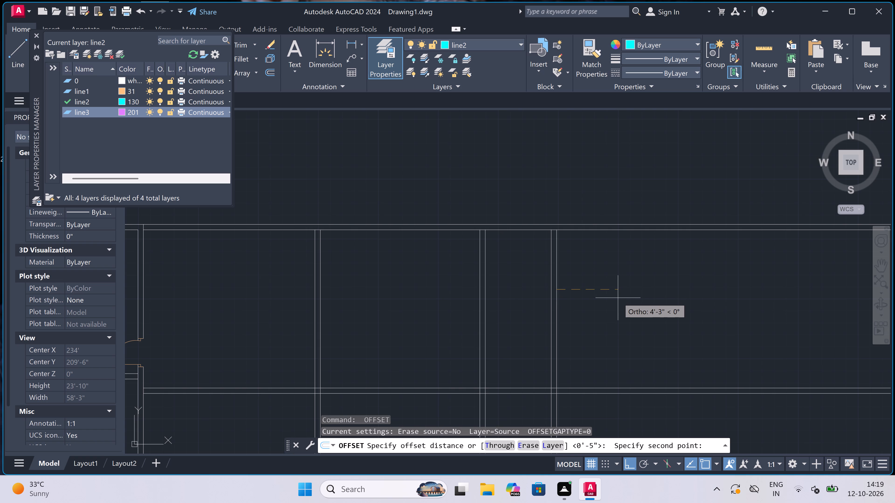
type("8'")
key("space")
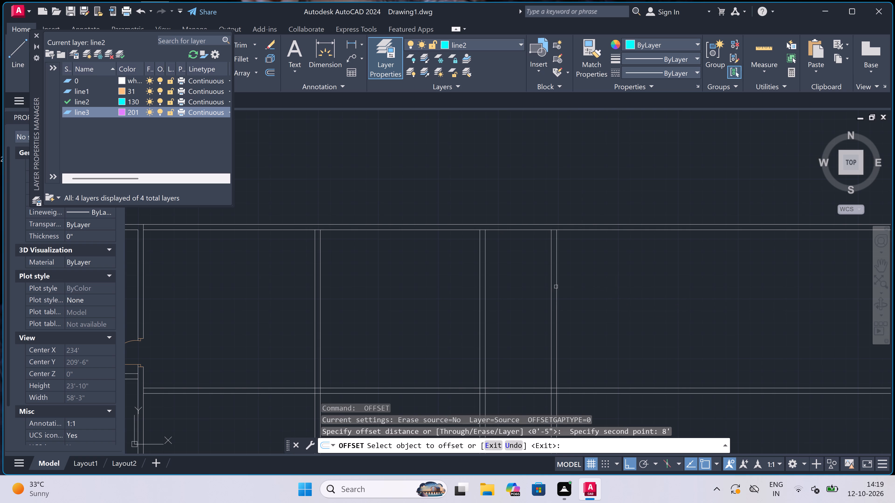
left_click_drag(556, 286, 564, 280)
left_click(585, 269)
key("Escape")
Offset the easternmost vertical line 4.5" to the east to form the third new wall.
scroll(582, 274, "down", 3)
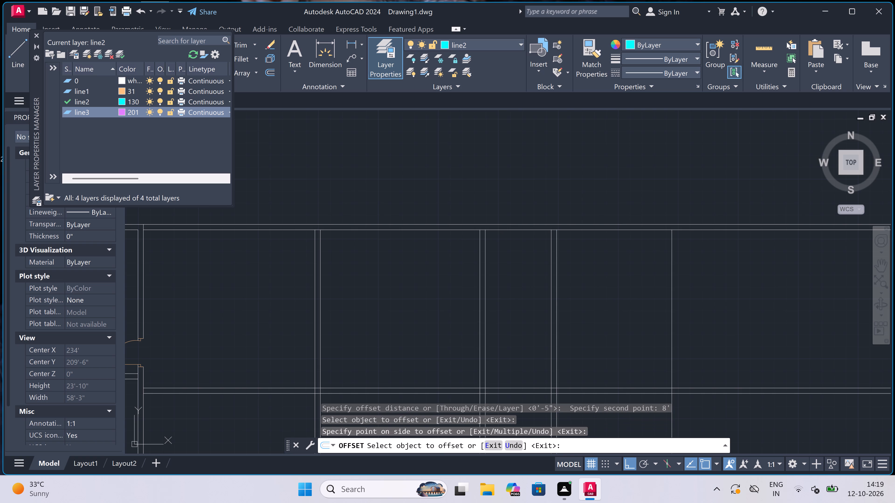
scroll(454, 234, "down", 2)
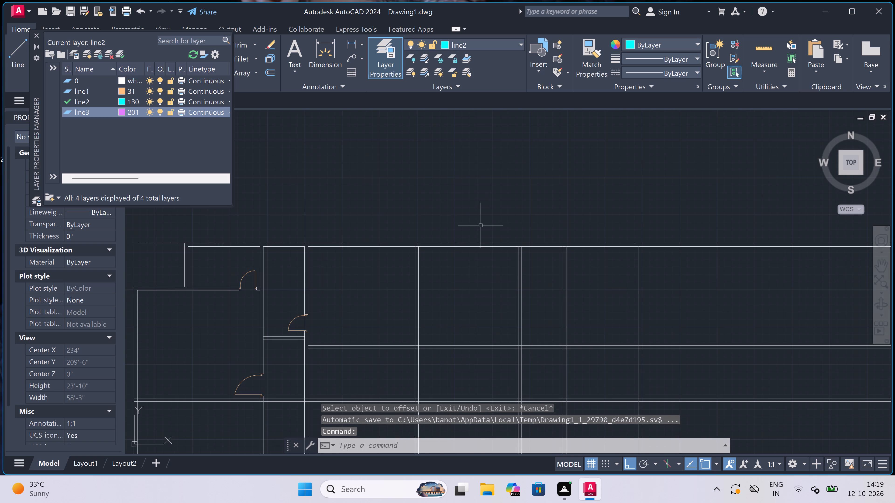
scroll(502, 237, "up", 2)
scroll(588, 303, "up", 2)
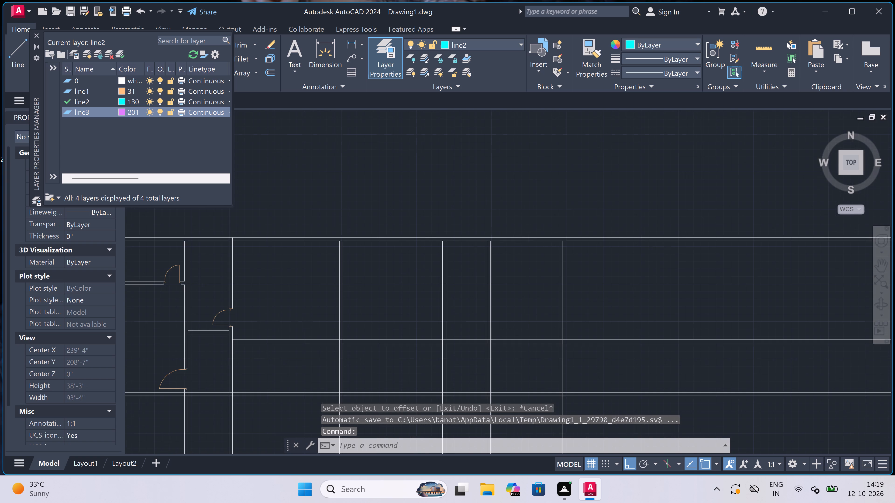
key("space")
left_click_drag(524, 274, 528, 272)
type("4.5\"")
key("space")
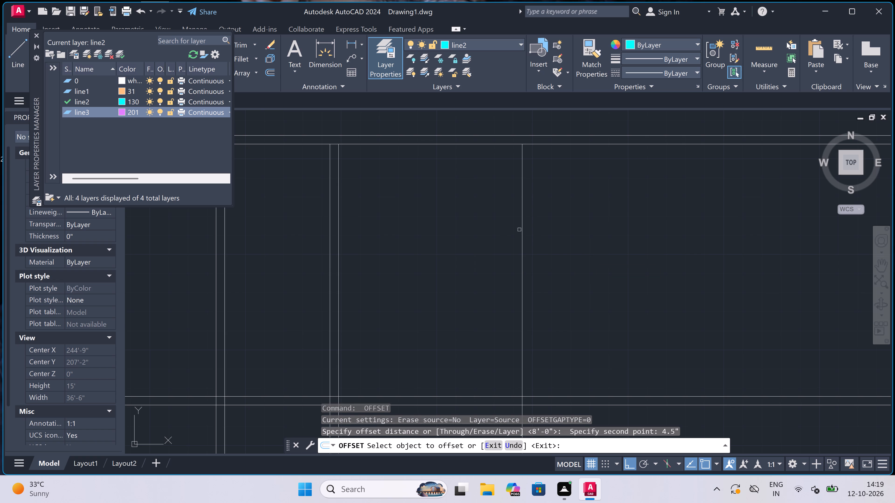
left_click_drag(522, 228, 533, 228)
left_click(570, 227)
key("Escape")
Offset the east face line of the third new wall 5'3" to the east.
key("space")
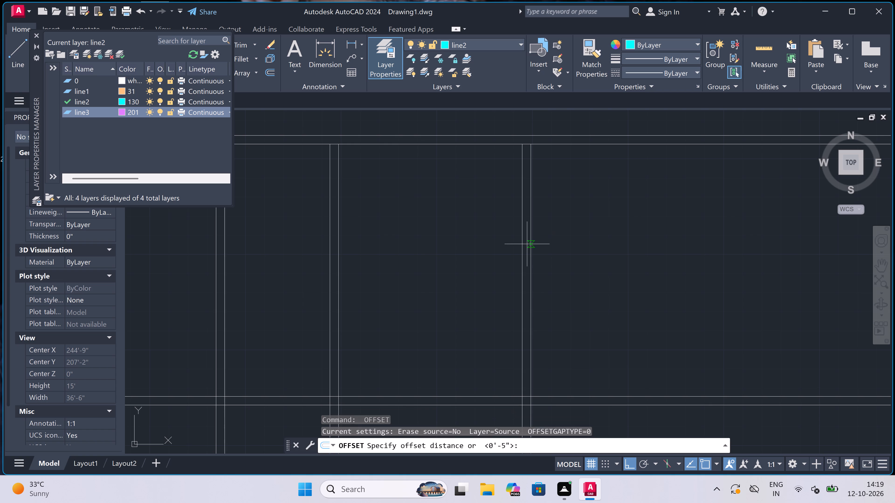
left_click_drag(528, 242, 532, 241)
scroll(545, 236, "down", 3)
scroll(553, 237, "up", 1)
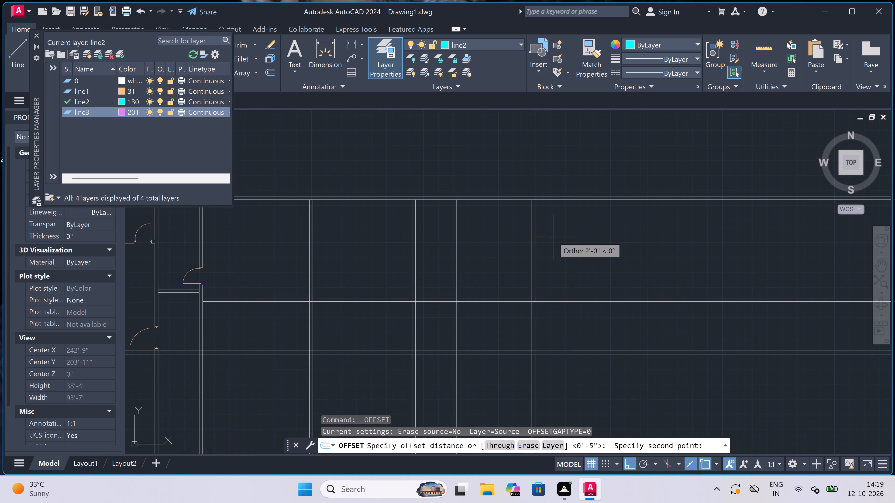
scroll(553, 237, "up", 1)
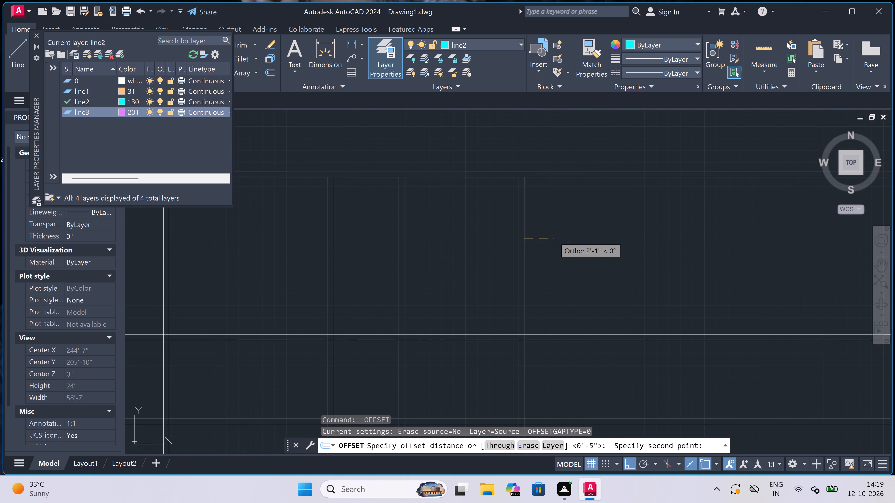
type("5'")
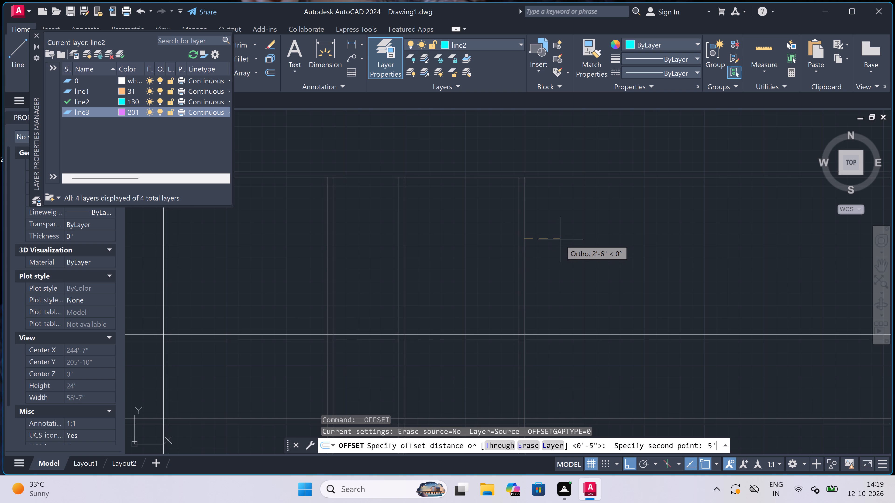
type("3\"")
key("space")
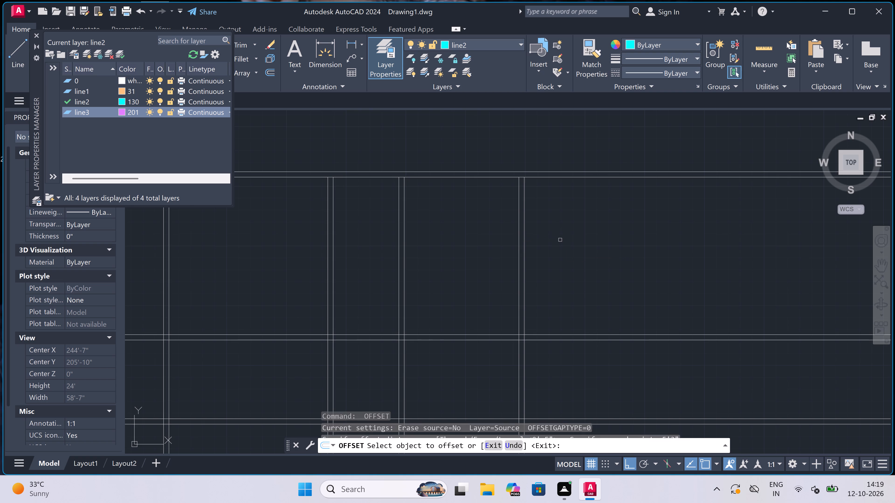
left_click_drag(524, 224, 527, 223)
left_click(571, 218)
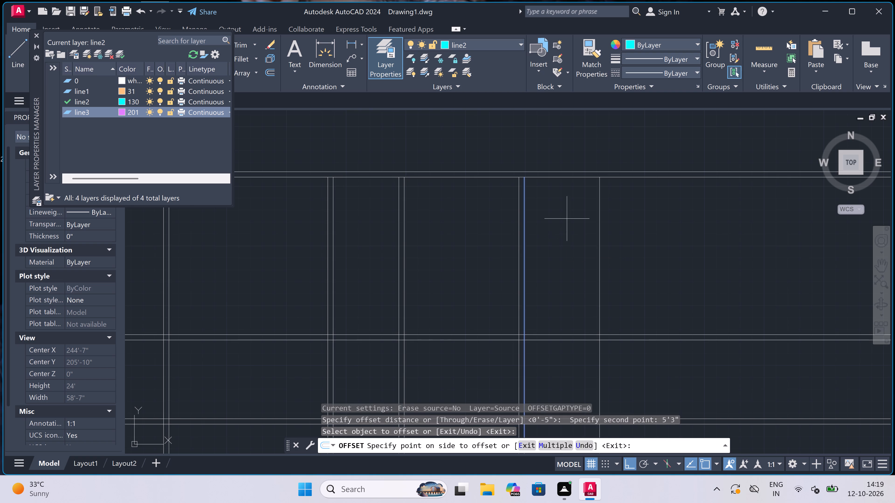
key("Escape")
Offset the remaining single vertical line 4.5" to the east to complete the fourth new wall.
key("space")
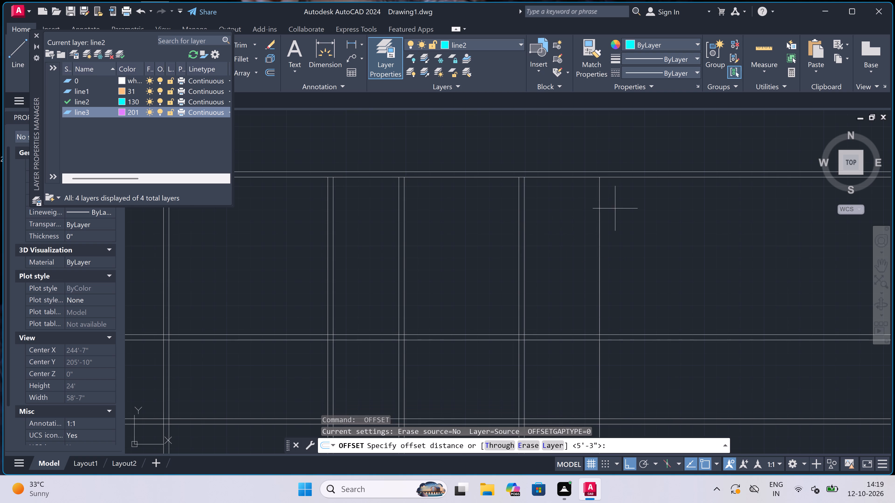
left_click_drag(605, 217, 608, 215)
type("4.5\"")
key("space")
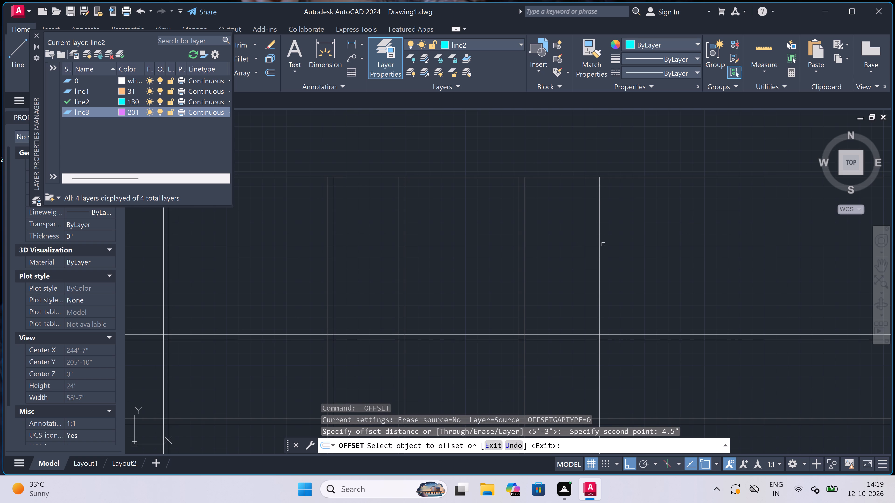
left_click_drag(599, 241, 604, 240)
left_click(613, 239)
key("Escape")
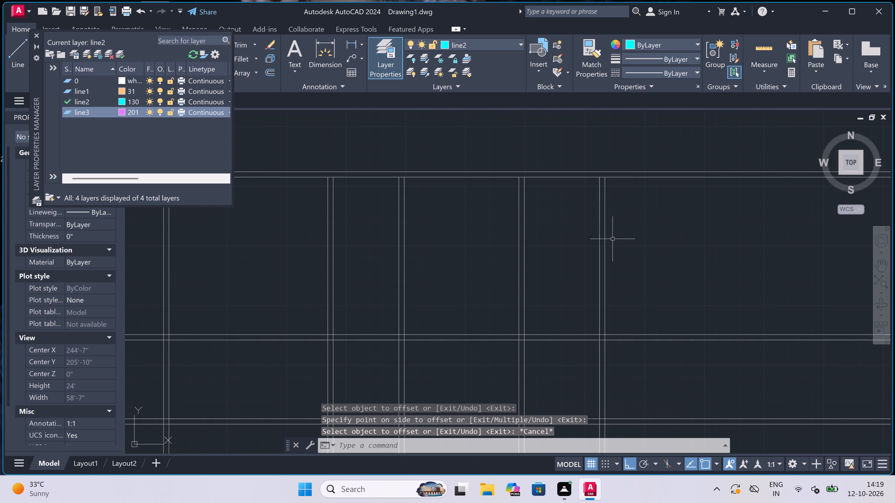
Offset the north wall's inner face line over the eastern bays 4'6" to the south.
scroll(614, 231, "down", 1)
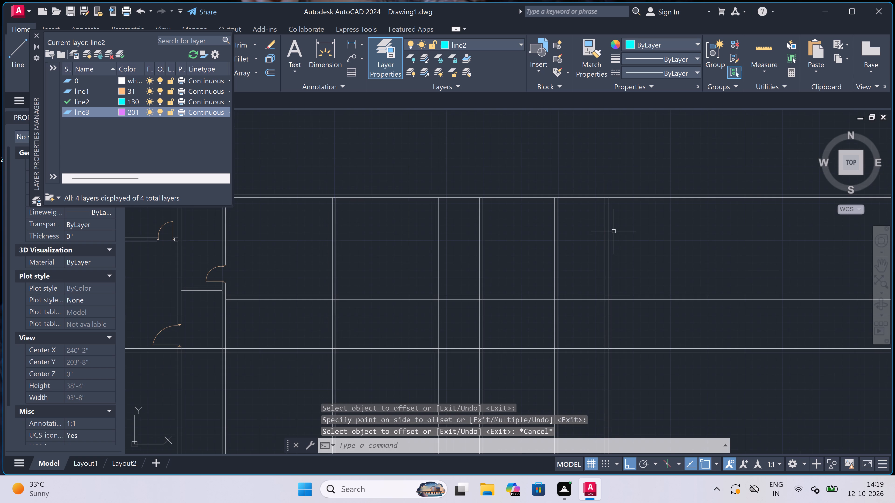
key("space")
left_click_drag(570, 199, 572, 205)
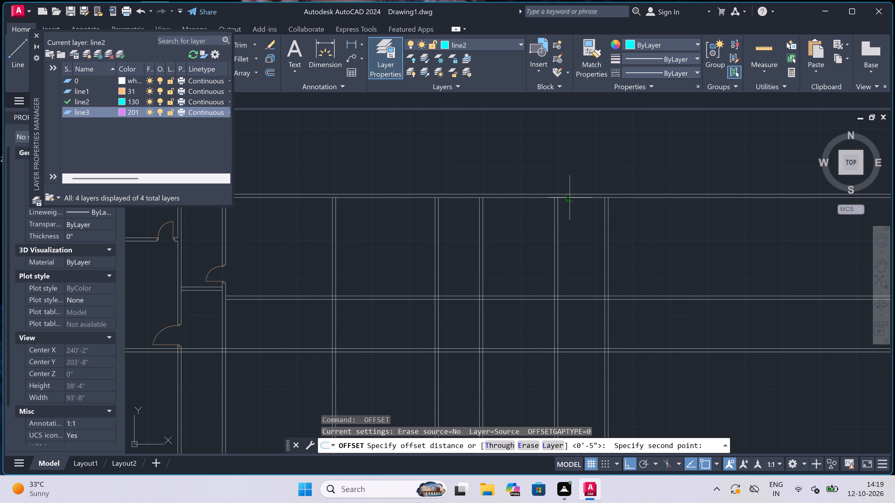
left_click_drag(572, 205, 573, 219)
scroll(573, 244, "up", 1)
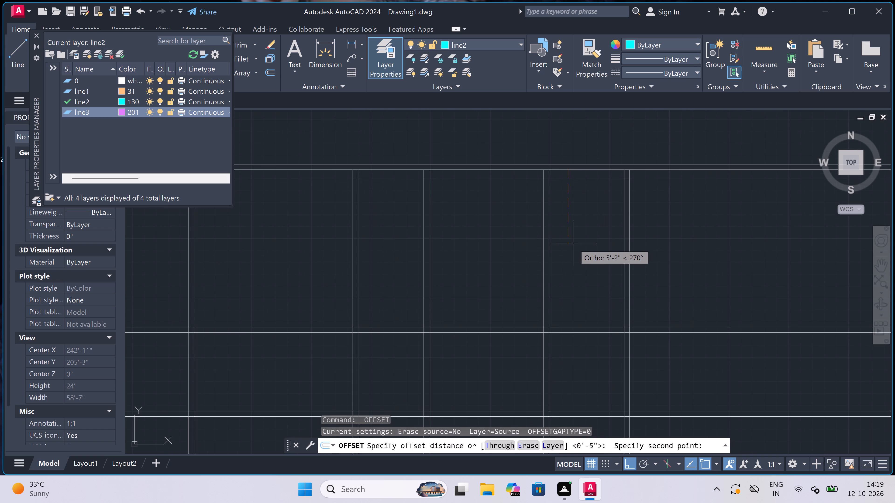
type("4'6")
type("\"")
key("space")
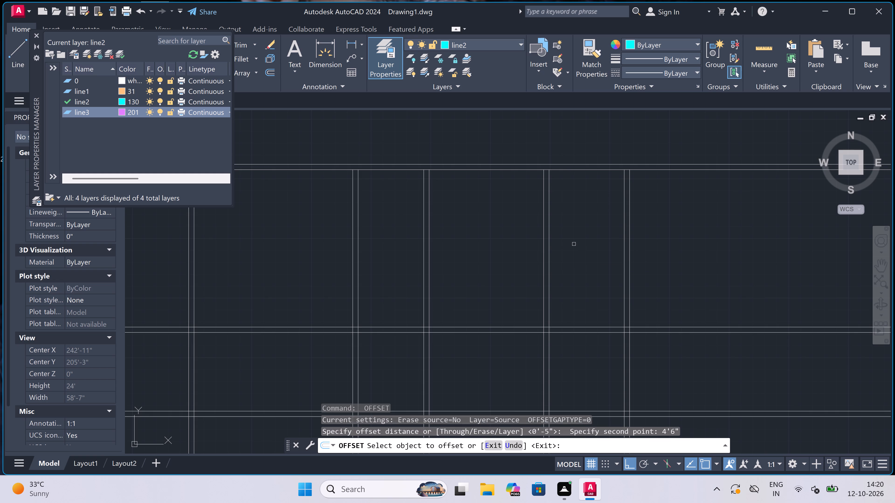
left_click(503, 169)
left_click(501, 249)
key("Escape")
Offset the new horizontal line 4.5" to the south to form a cross wall.
key("space")
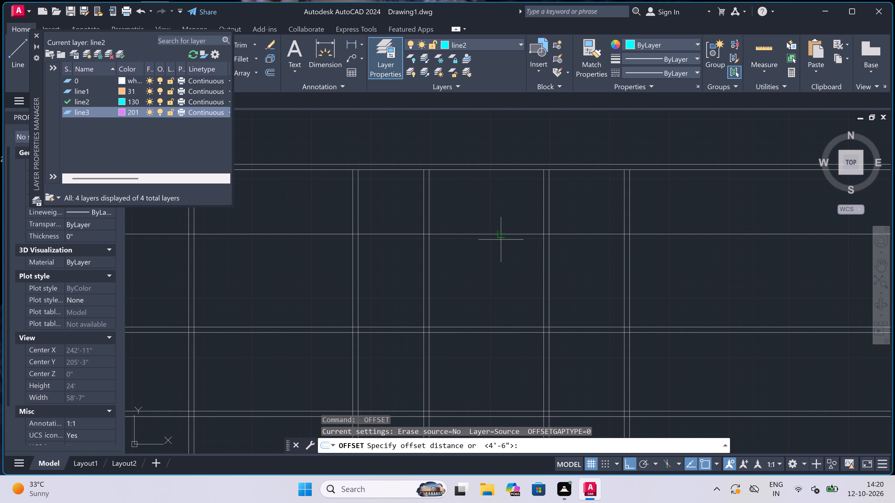
left_click(501, 238)
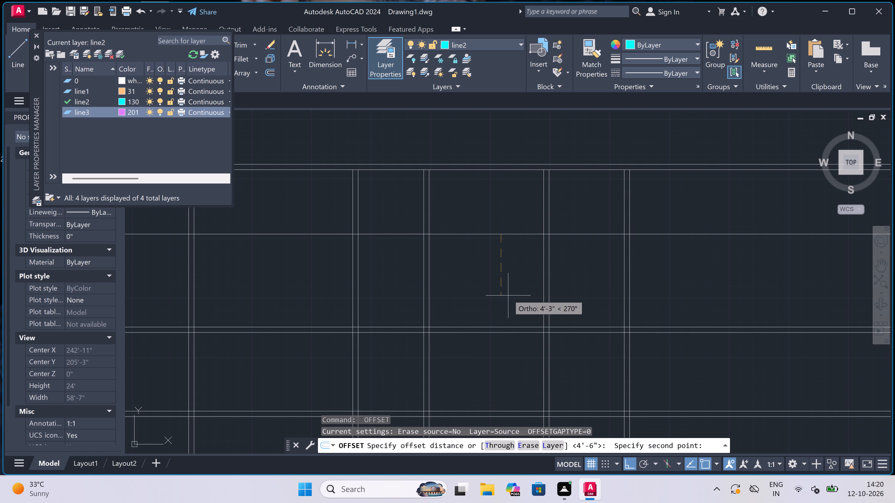
type("4.5\"")
key("space")
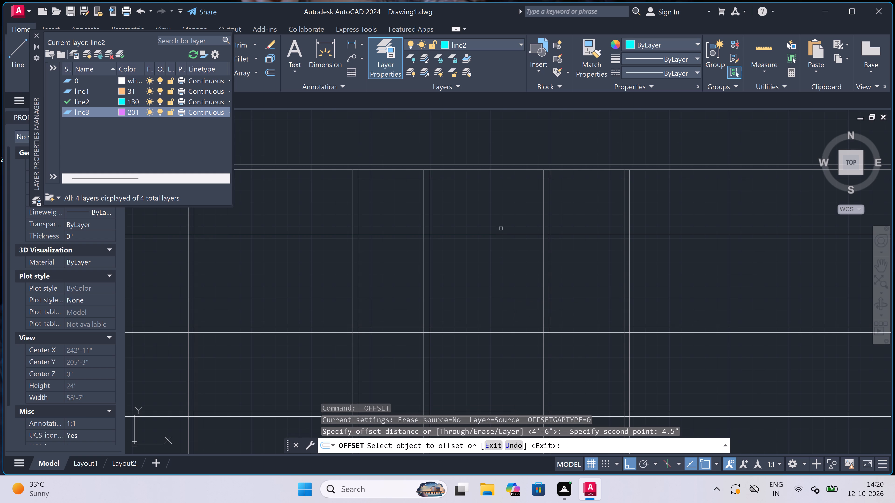
left_click_drag(499, 234, 498, 249)
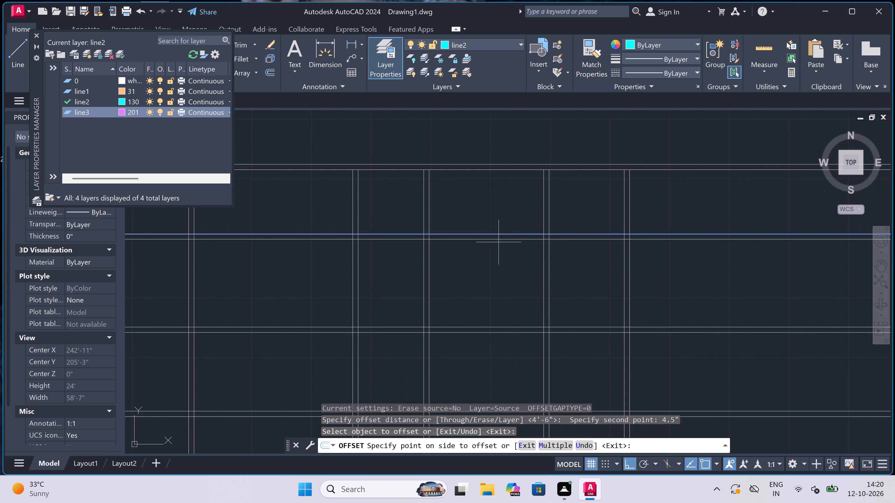
left_click(488, 293)
key("Escape")
Trim off all horizontal wall lines that extend east beyond the easternmost vertical wall.
key("t")
key("r")
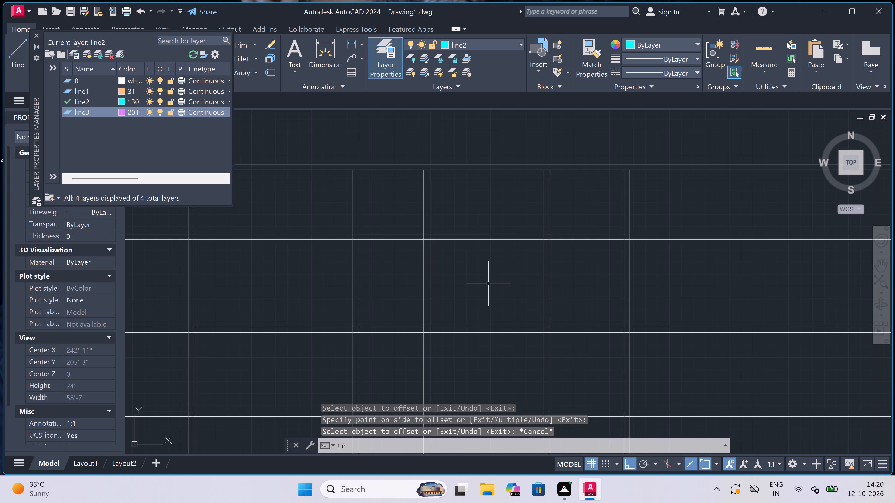
key("space")
scroll(488, 282, "down", 3)
left_click(532, 222)
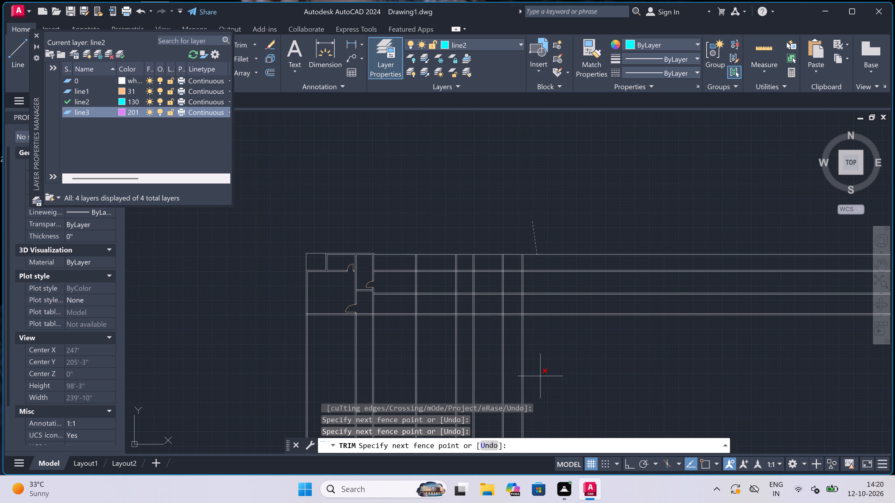
left_click_drag(539, 378, 539, 375)
scroll(415, 275, "up", 2)
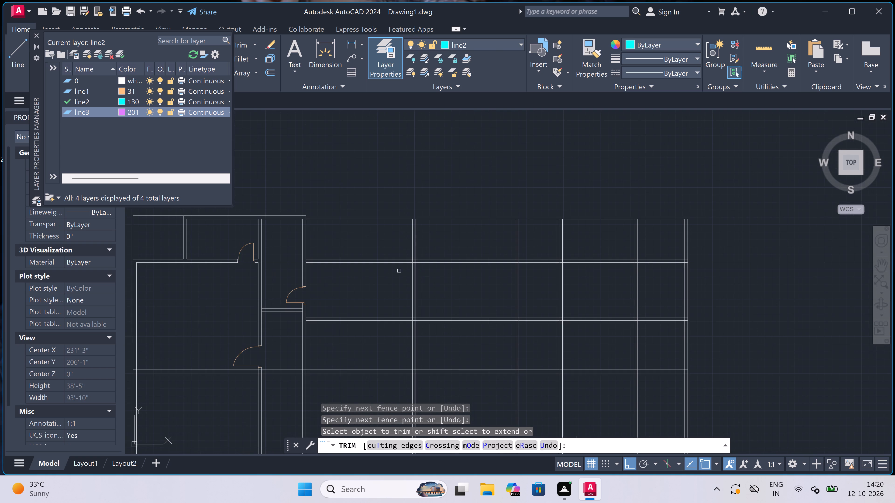
Trim both cross walls out of the two wide bays east of the existing rooms, and the northern cross wall out of the adjoining narrow bay.
left_click(397, 257)
left_click(391, 356)
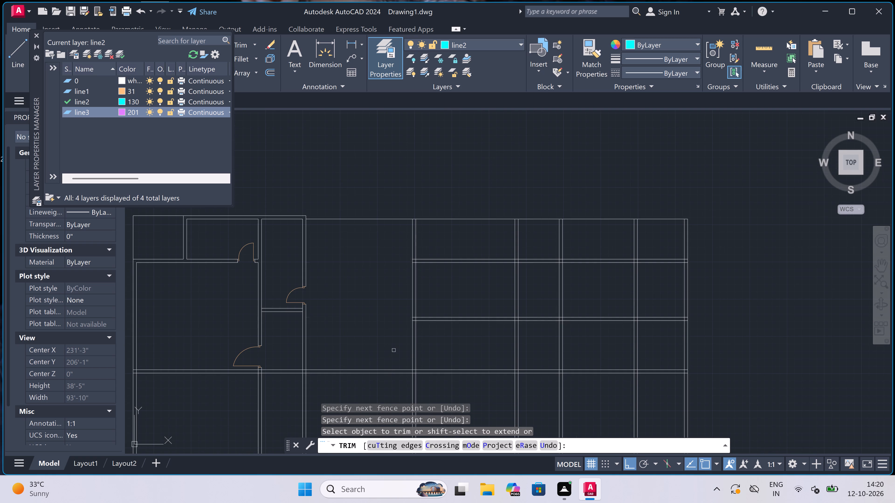
left_click(476, 260)
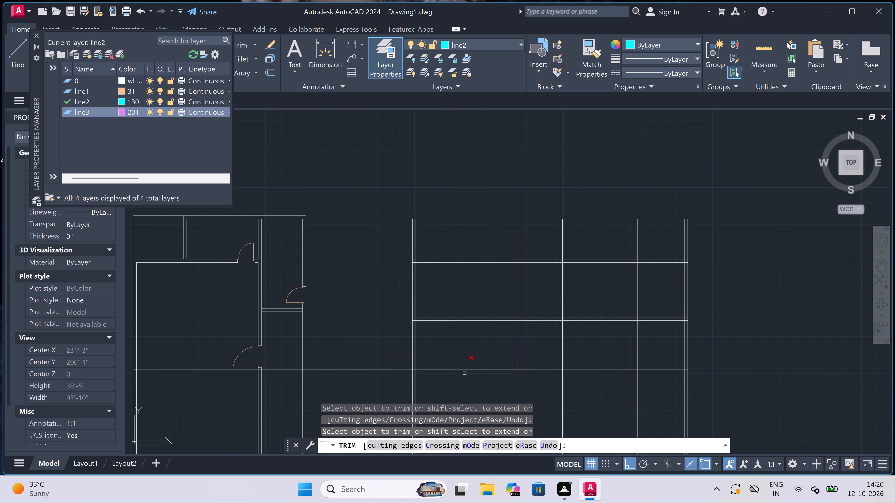
double_click(469, 346)
left_click(482, 256)
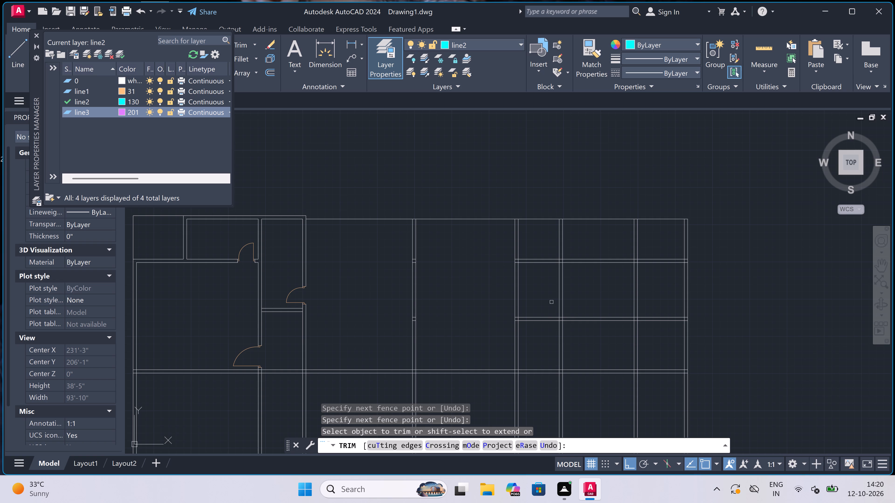
double_click(536, 249)
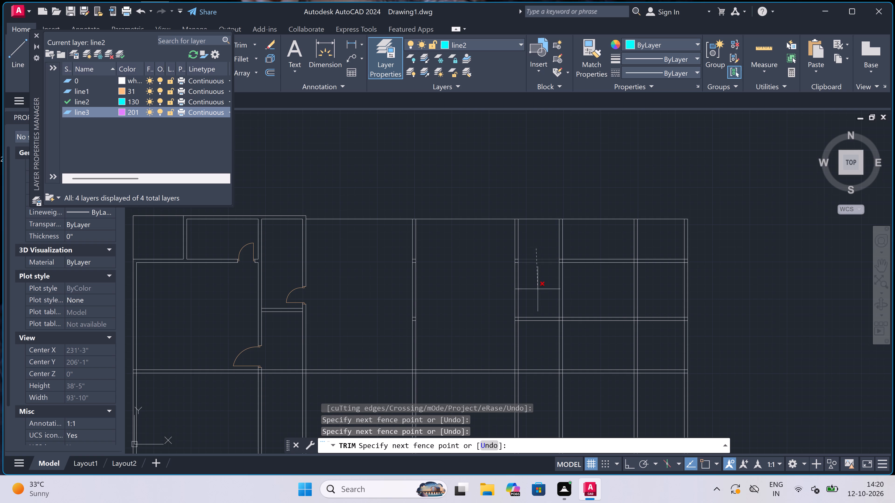
left_click(537, 298)
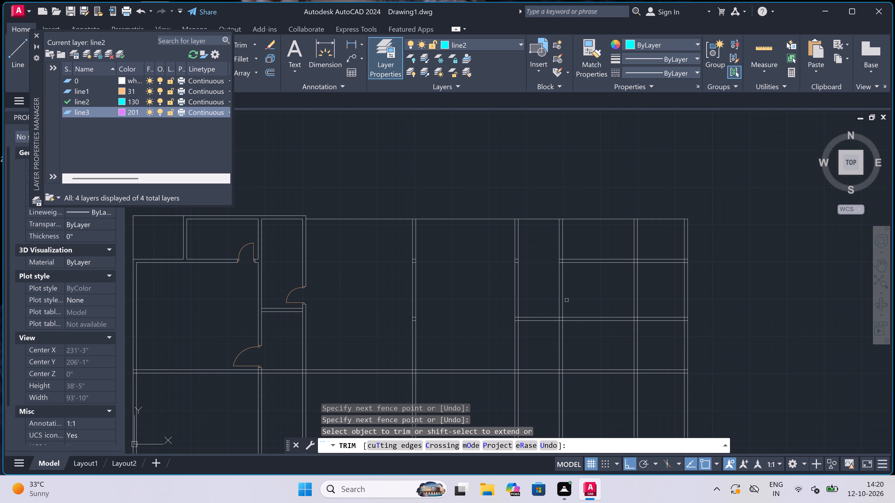
Trim the southern cross wall from the two easternmost bays and their dividing wall between the northern cross wall and the long south wall.
left_click_drag(603, 342, 604, 330)
double_click(607, 276)
left_click_drag(606, 279, 613, 277)
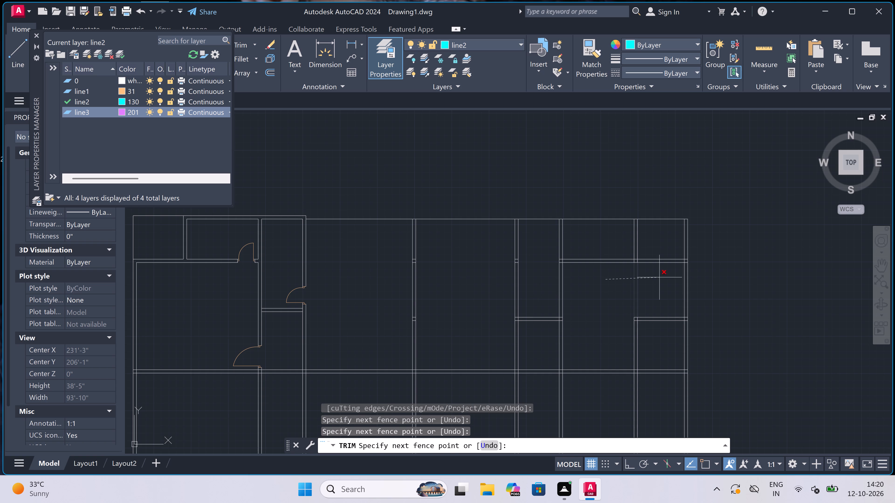
left_click(668, 282)
left_click_drag(669, 281, 670, 284)
double_click(660, 357)
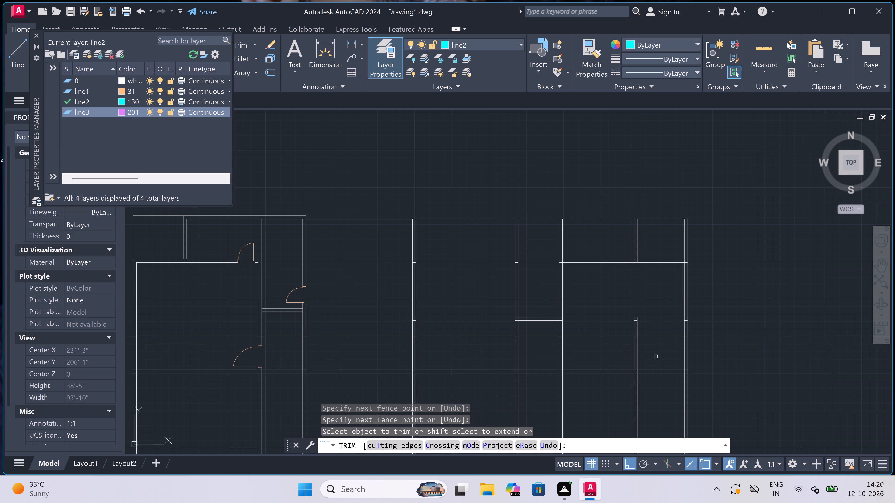
left_click(596, 361)
double_click(671, 342)
Trim the overlapping lines where the narrow bay's short cross wall meets its west wall, leaving an open T-junction.
scroll(544, 362, "up", 2)
scroll(474, 253, "up", 3)
left_click_drag(475, 216, 475, 226)
left_click(473, 292)
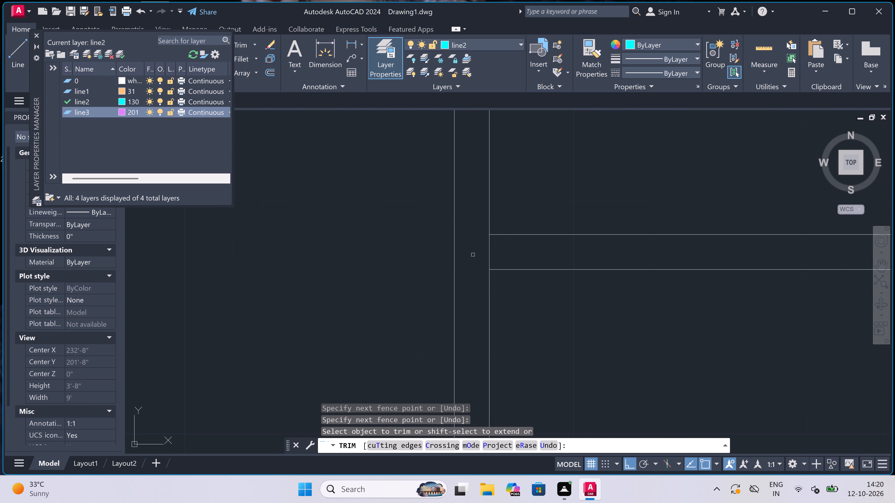
left_click(475, 252)
left_click(517, 255)
Trim the overlapping lines where the narrow bay's short cross wall meets its east wall, leaving an open T-junction.
scroll(502, 252, "down", 5)
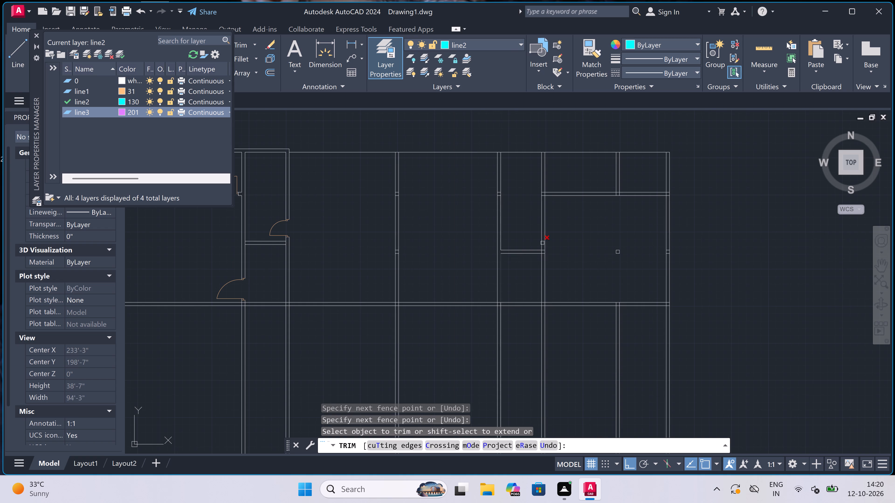
scroll(549, 255, "up", 3)
scroll(528, 237, "up", 2)
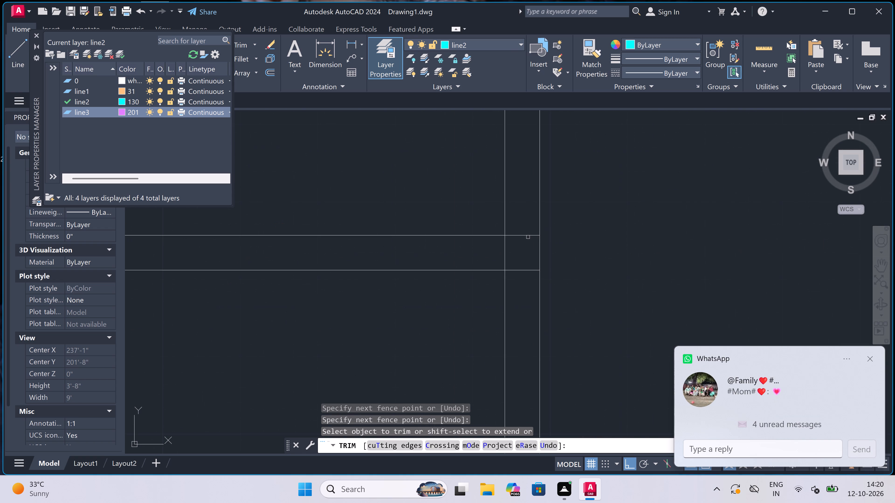
left_click_drag(531, 221, 529, 228)
left_click_drag(519, 305, 519, 301)
scroll(520, 241, "up", 2)
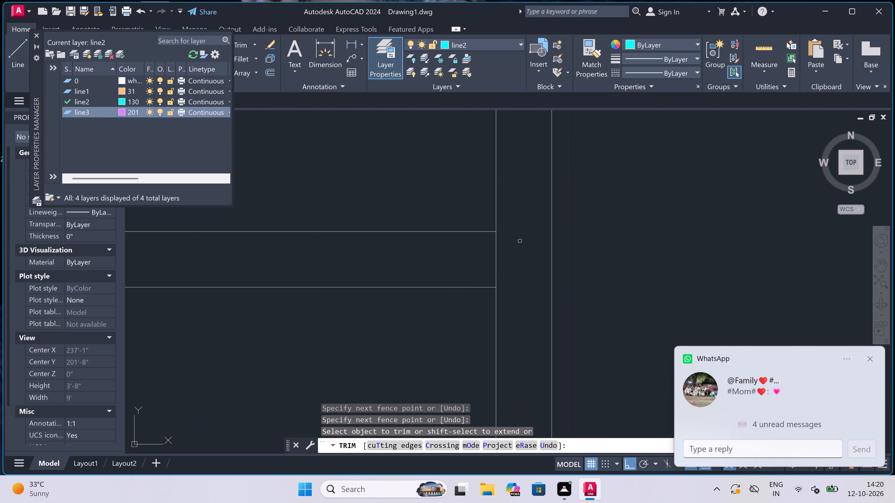
left_click(520, 241)
left_click(464, 282)
scroll(465, 280, "down", 7)
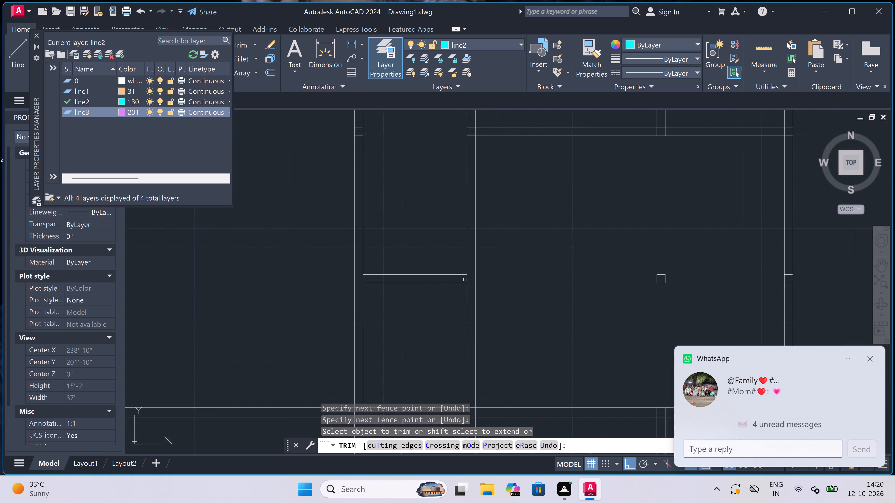
scroll(465, 280, "down", 1)
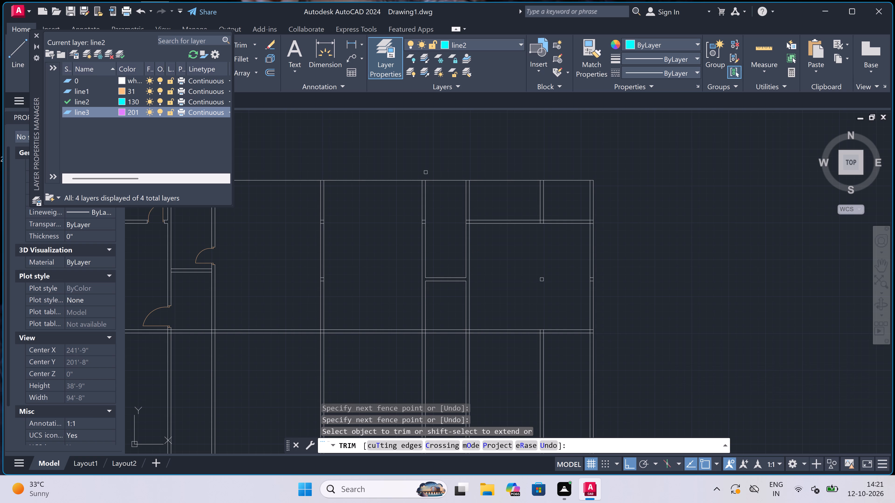
scroll(462, 169, "down", 3)
scroll(428, 171, "up", 2)
scroll(404, 171, "down", 2)
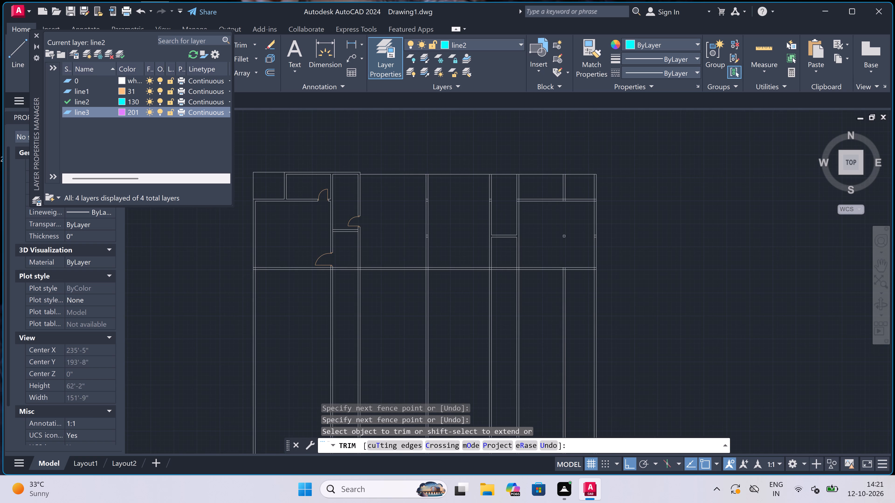
scroll(383, 171, "up", 3)
scroll(410, 173, "up", 1)
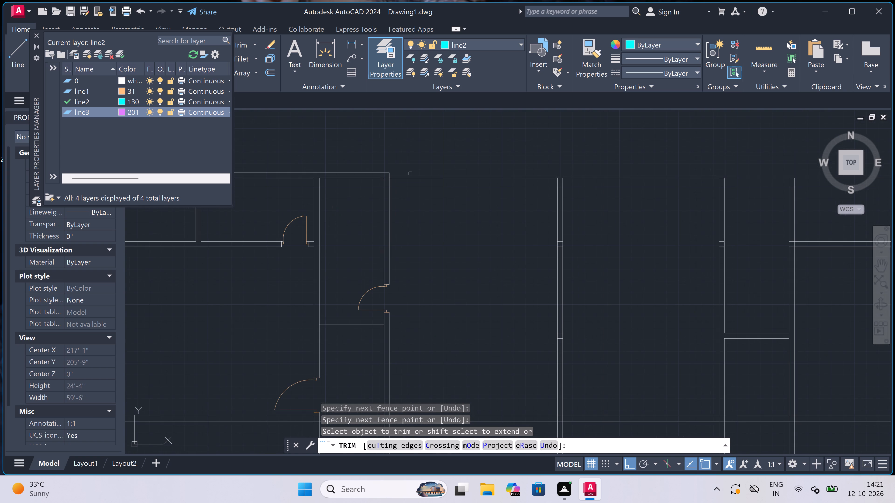
key("Escape")
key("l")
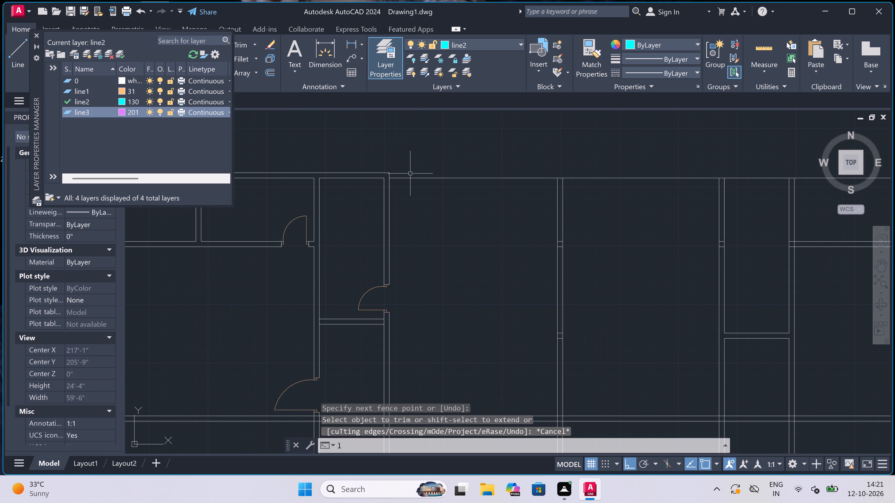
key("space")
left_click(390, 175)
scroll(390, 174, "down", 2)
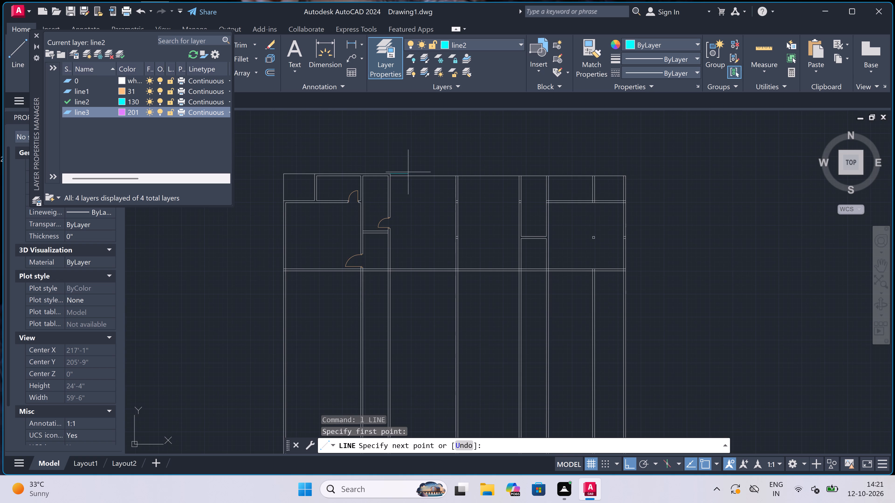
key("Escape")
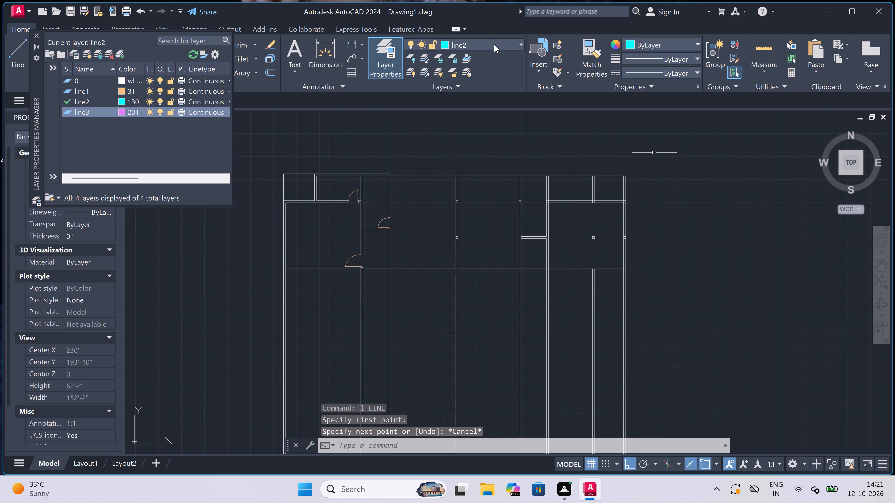
Make layer 0 the current layer.
double_click(494, 44)
left_click(489, 46)
left_click(487, 55)
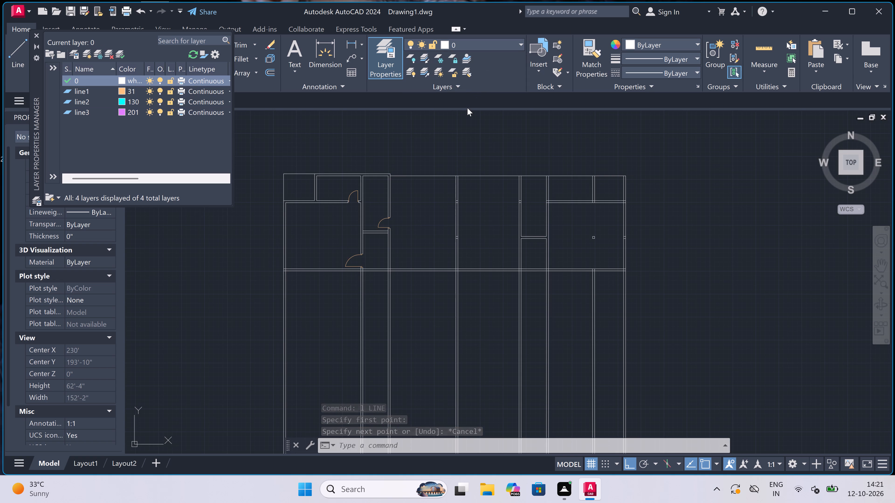
Draw the north wall's outer line from the western rooms' northeast corner east to the building's end, closing it down to the east wall's outer line.
key("l")
key("space")
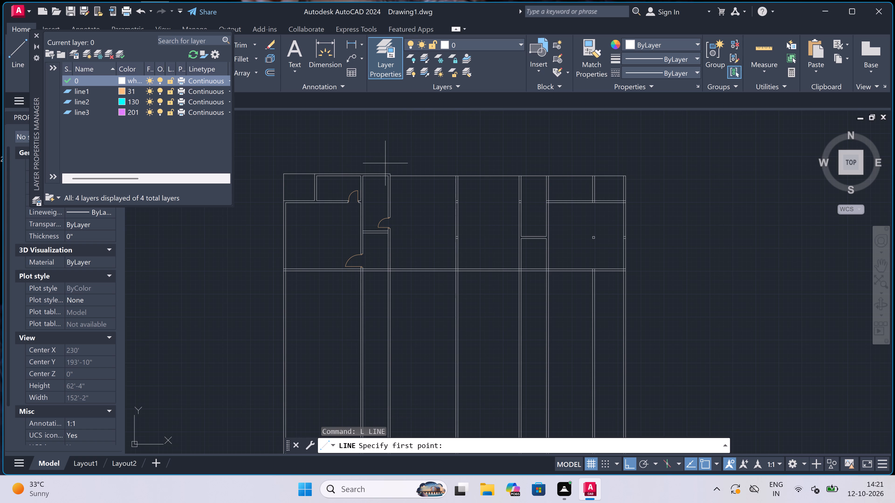
scroll(387, 167, "up", 3)
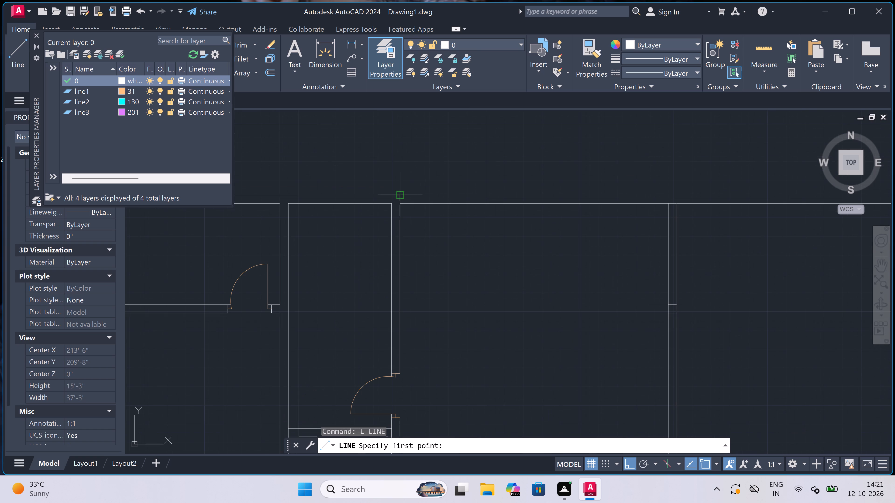
left_click(400, 191)
scroll(400, 192, "down", 2)
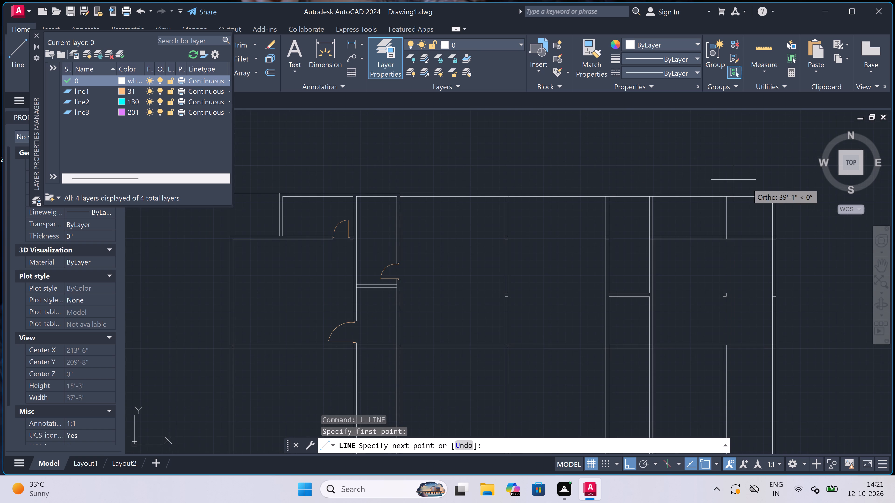
scroll(790, 196, "up", 6)
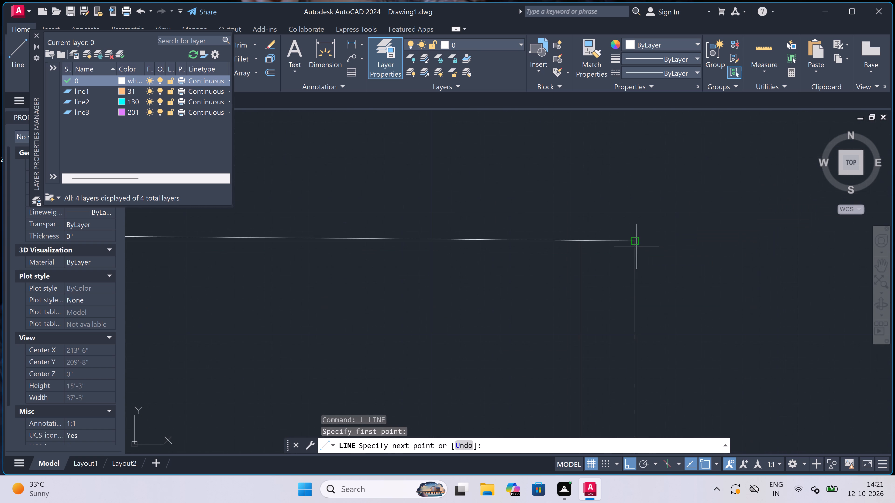
left_click_drag(637, 190, 637, 193)
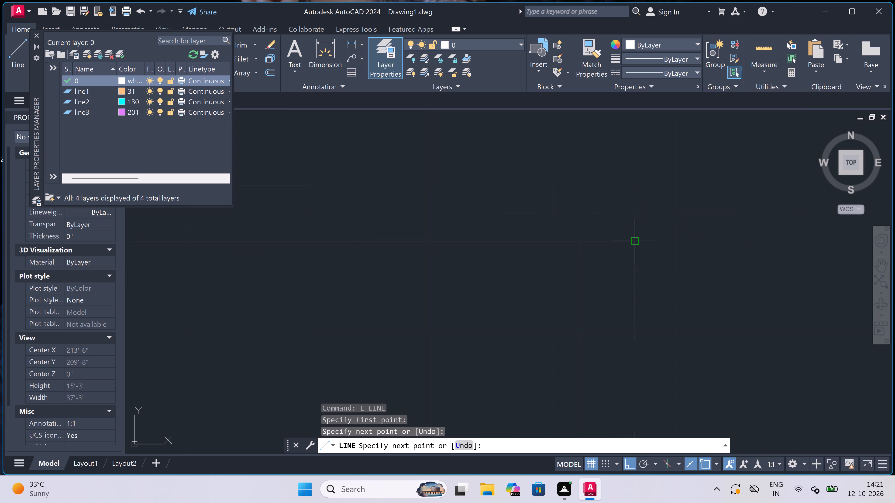
left_click(637, 244)
key("Escape")
Trim the inner north wall line where it overlaps the east wall at the building's northeast corner.
type("tr")
key("space")
left_click_drag(601, 265, 600, 262)
left_click(608, 217)
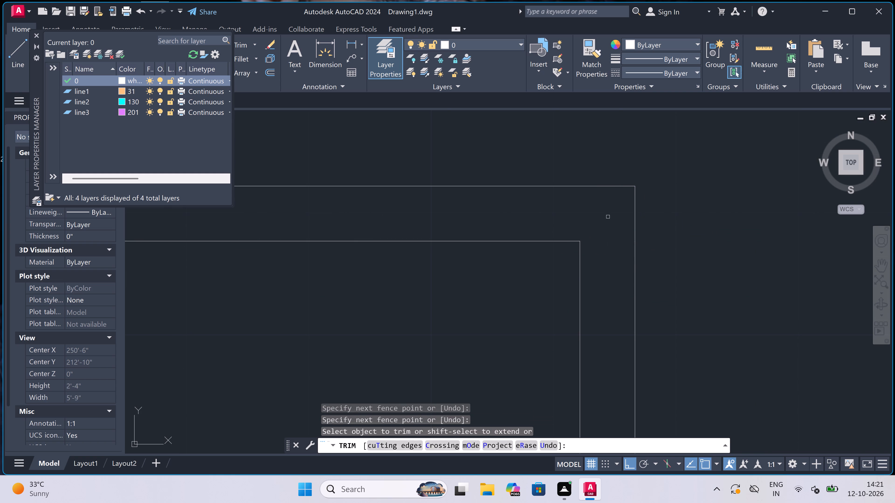
Trim away the east wall's inner line in the small northeast room, between the north wall and the cross wall.
scroll(608, 217, "down", 4)
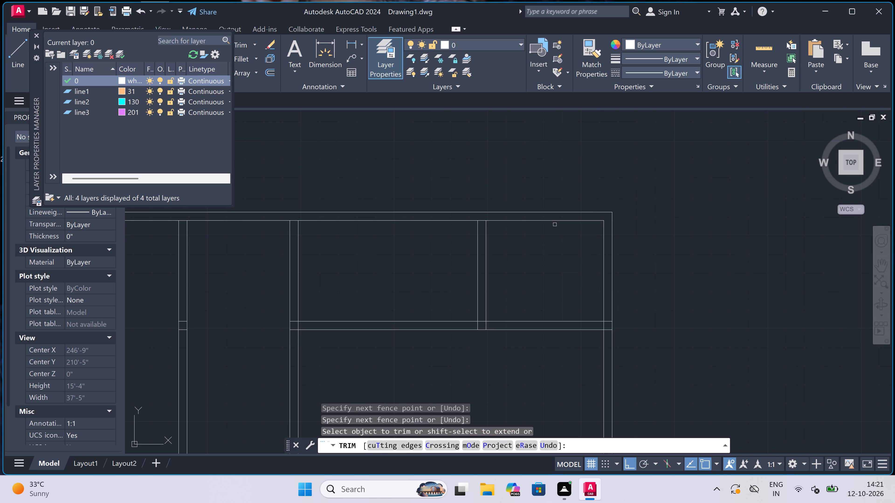
left_click(602, 260)
left_click(606, 258)
key("Escape")
Extend the east line of the small northeast room's dividing wall up to the outer north wall line.
type("ex")
key("space")
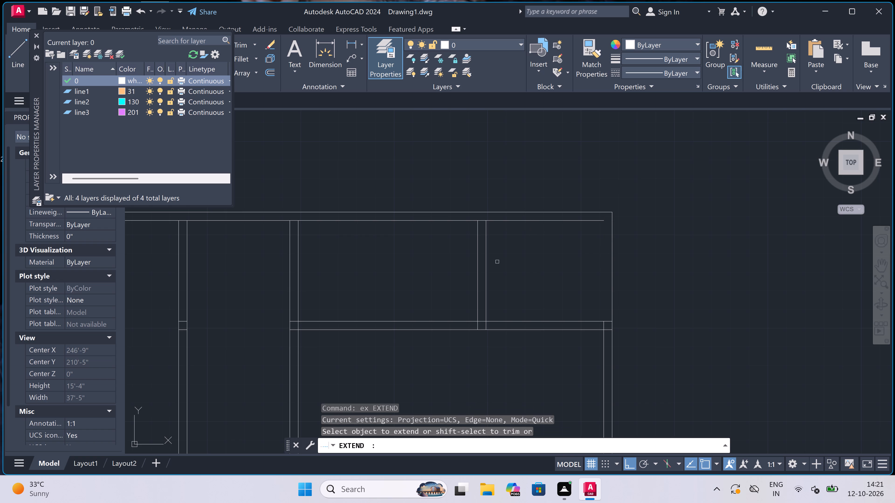
left_click(487, 272)
key("Escape")
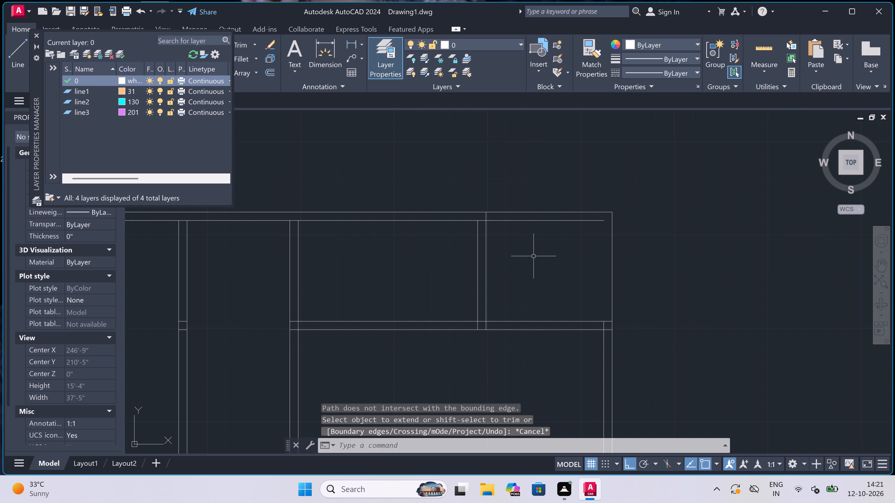
Trim away the inner north wall line inside the small northeast room.
key("t")
key("r")
key("space")
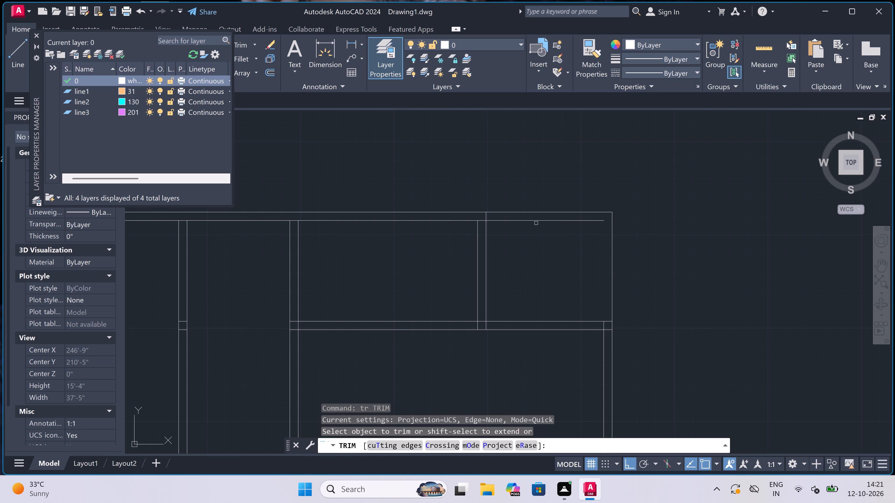
left_click(534, 222)
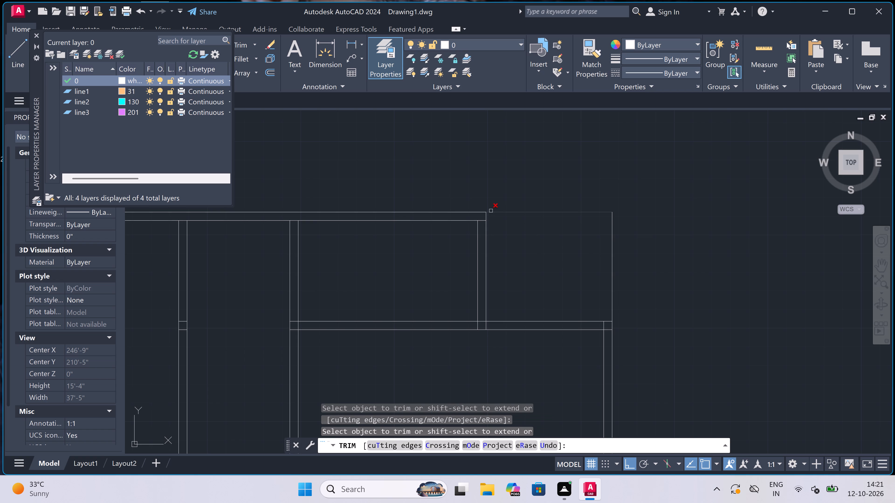
Trim the overlapping lines where the small northeast room's dividing wall meets the north wall and the cross wall, leaving open junctions.
scroll(477, 224, "up", 3)
left_click(490, 202)
scroll(495, 218, "down", 3)
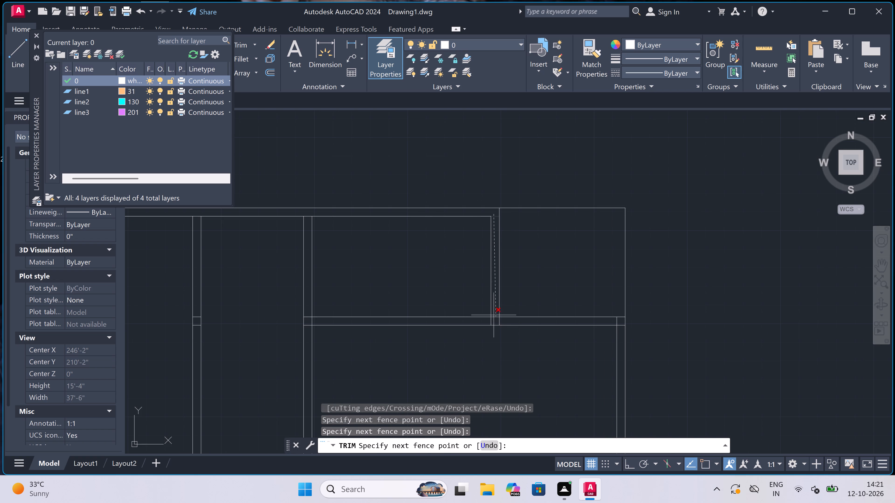
scroll(490, 314, "up", 3)
left_click(512, 347)
left_click(539, 342)
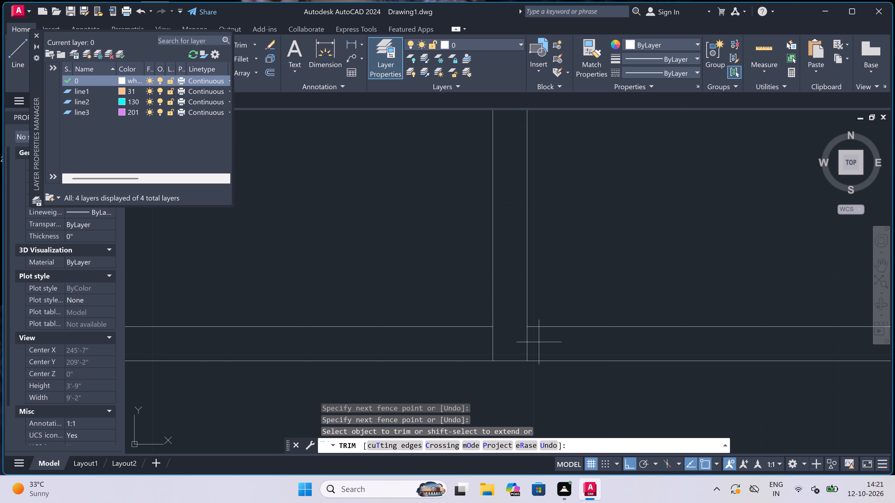
left_click(453, 348)
scroll(596, 263, "down", 4)
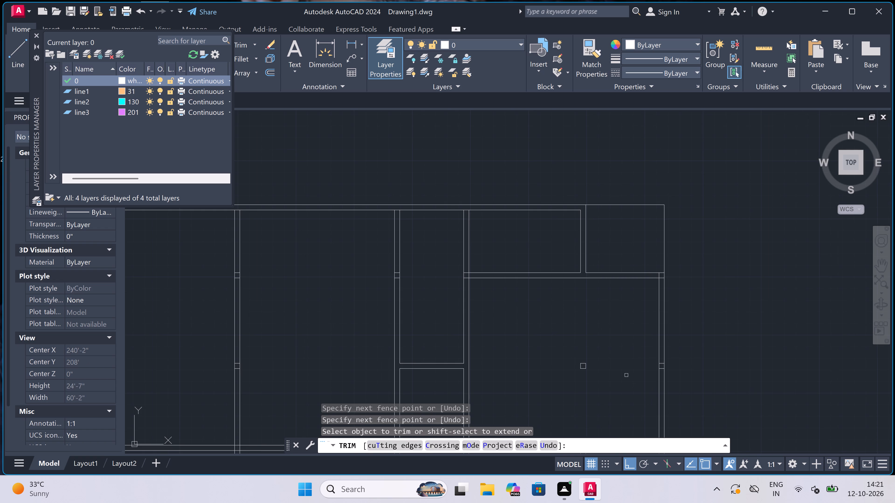
key("Escape")
Erase the small leftover square in the middle of the large eastern room.
left_click_drag(605, 344, 603, 350)
left_click(558, 402)
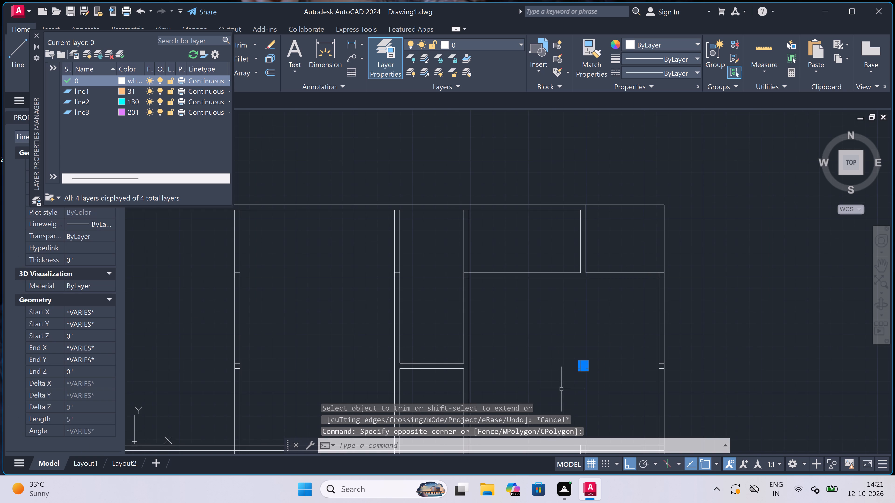
key("Delete")
Trim the two leftover short lines crossing the east wall beside the large eastern room.
key("t")
key("r")
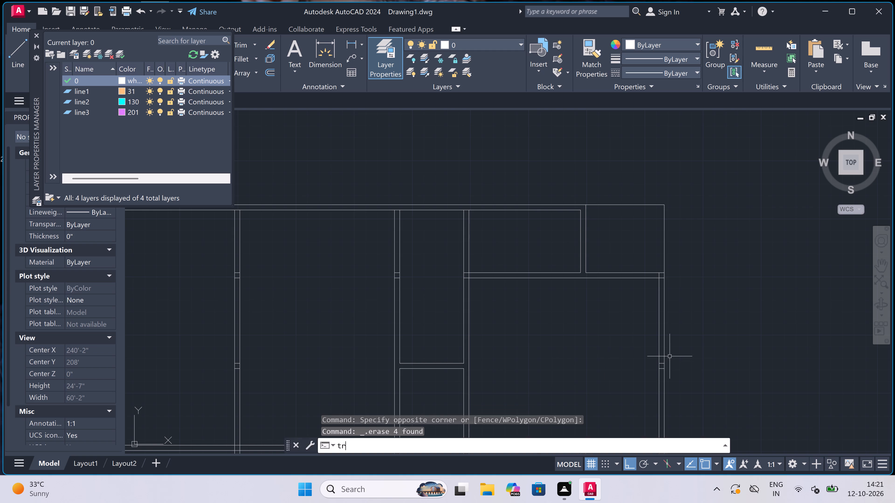
key("space")
scroll(661, 370, "up", 3)
left_click(659, 382)
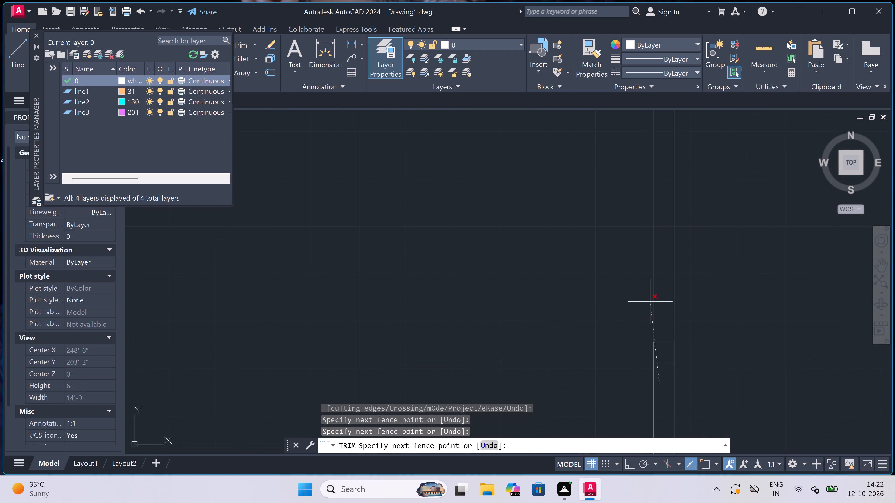
double_click(650, 302)
key("ctrl+z")
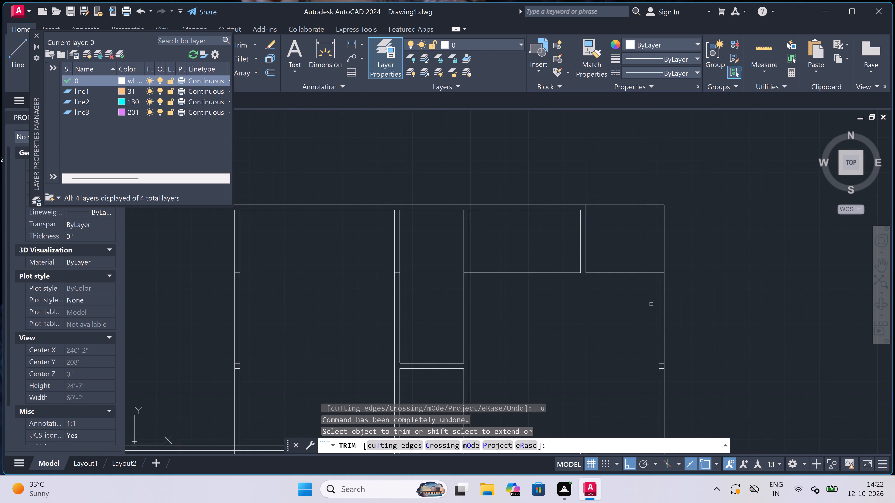
scroll(663, 378, "up", 4)
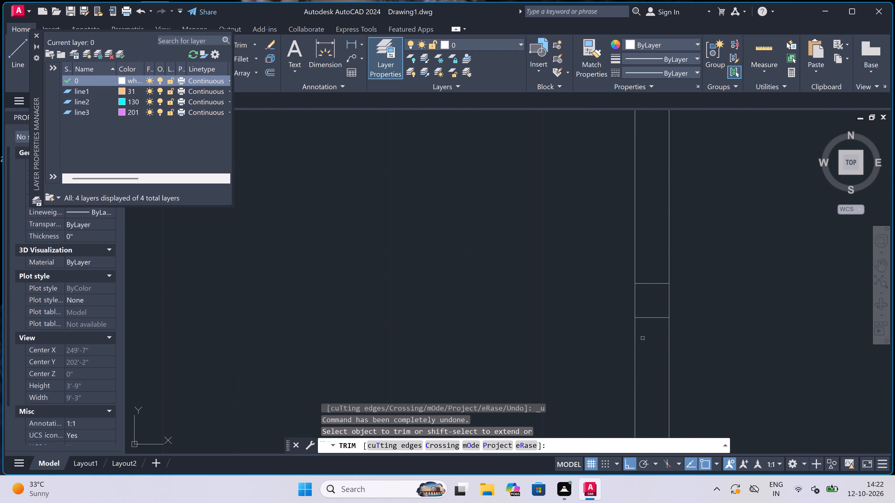
left_click(645, 326)
left_click(650, 260)
Trim the overlapping lines where the northern cross wall meets the east wall, leaving a clean inner corner in the large eastern room.
scroll(651, 260, "down", 5)
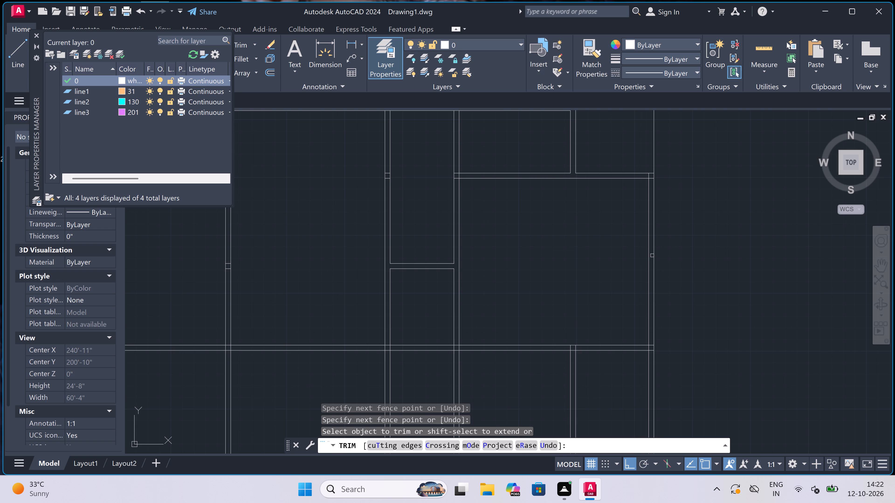
scroll(649, 172, "up", 7)
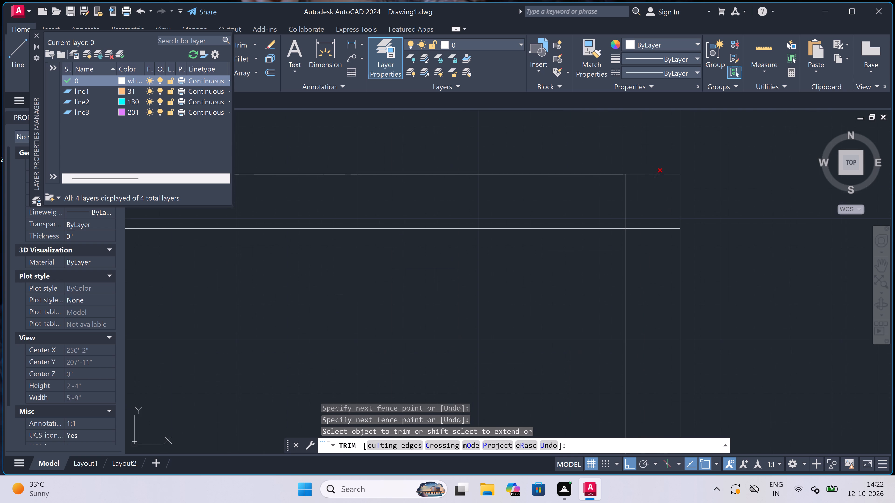
scroll(635, 196, "up", 2)
double_click(607, 195)
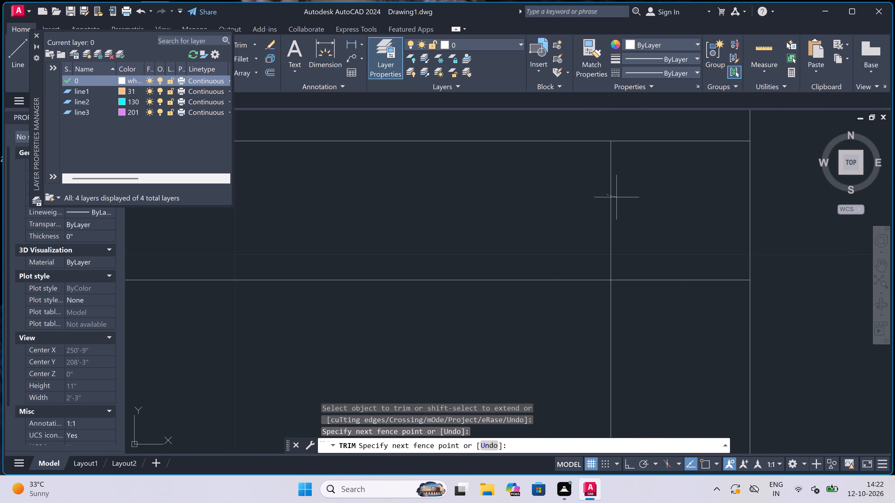
left_click_drag(695, 327, 696, 324)
Trim the overlapping lines where the northern cross wall meets the narrow bay's east wall, leaving an open T-junction.
scroll(691, 299, "down", 5)
scroll(665, 266, "down", 4)
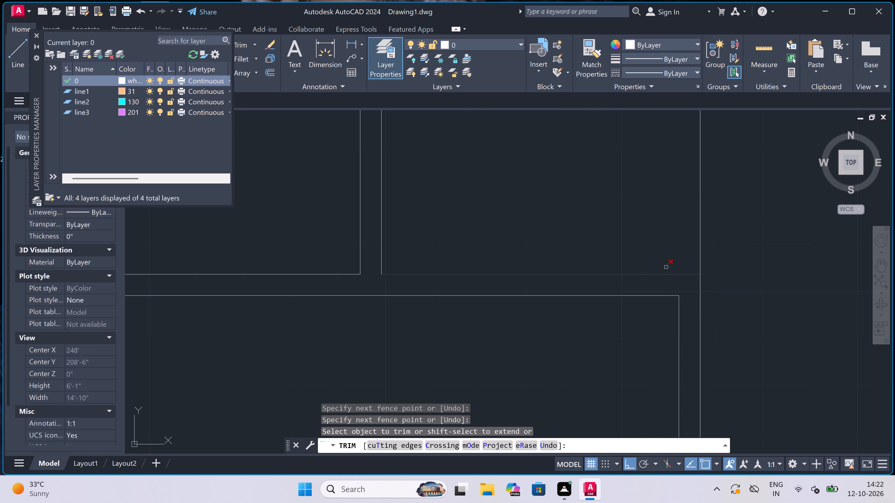
scroll(581, 224, "up", 3)
scroll(489, 308, "down", 4)
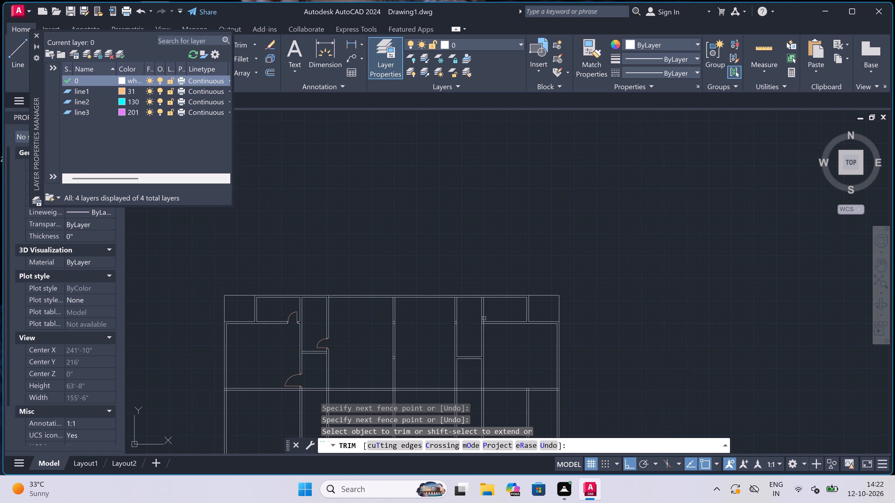
scroll(483, 333, "up", 5)
scroll(485, 254, "up", 3)
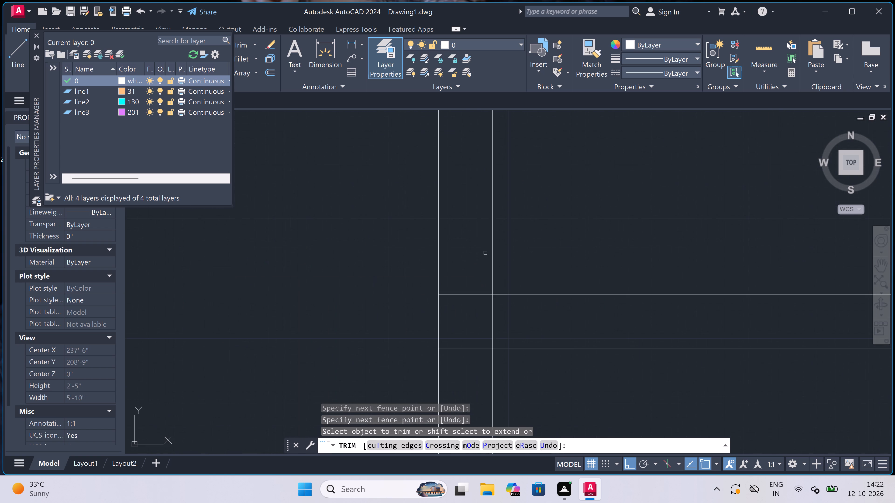
left_click(475, 262)
left_click(475, 382)
left_click_drag(477, 260, 474, 279)
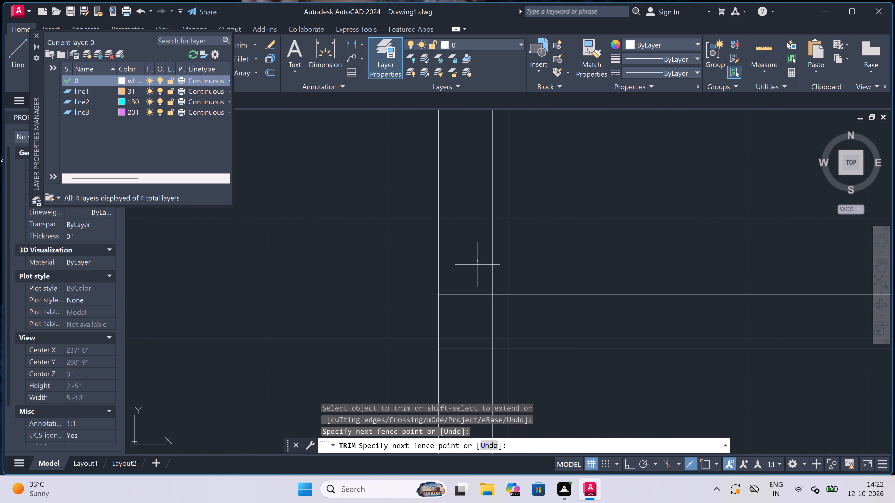
left_click_drag(468, 387, 468, 385)
left_click_drag(477, 222, 478, 224)
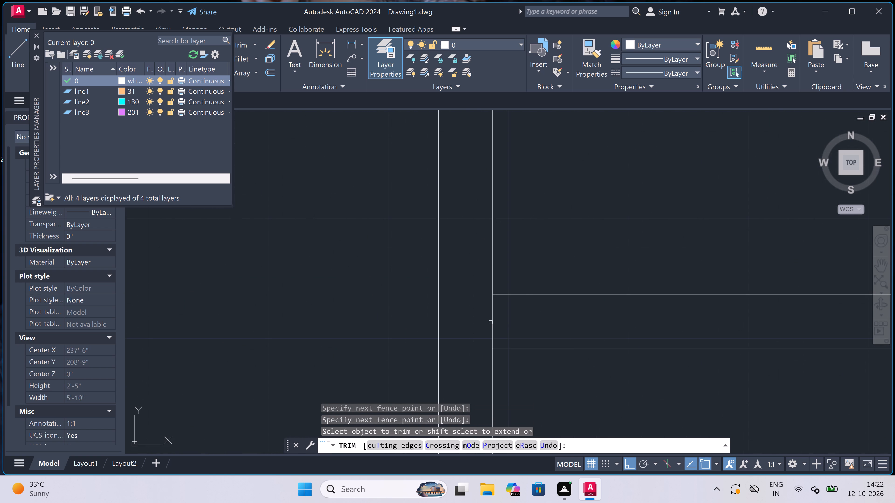
left_click(491, 323)
left_click(530, 326)
Trim the leftover short cross wall lines inside the narrow bay's west wall at the northern cross wall's level.
scroll(530, 325, "down", 5)
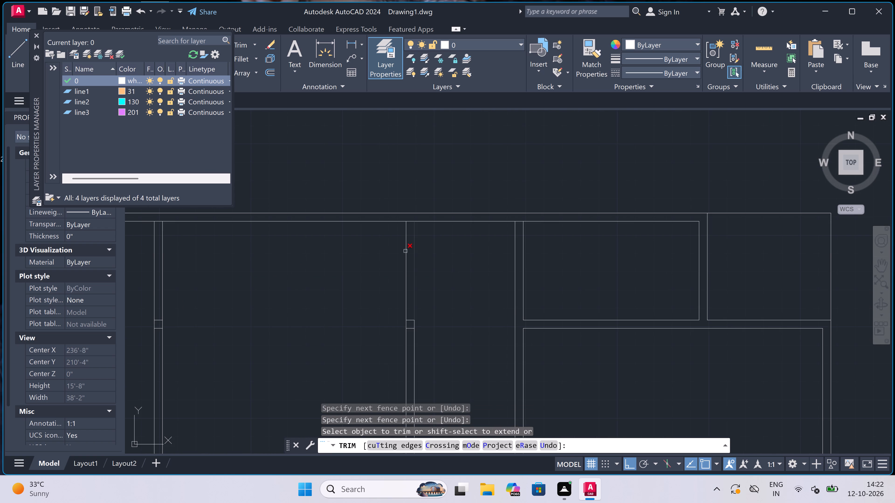
scroll(408, 337, "up", 3)
left_click_drag(408, 336, 408, 333)
left_click(419, 232)
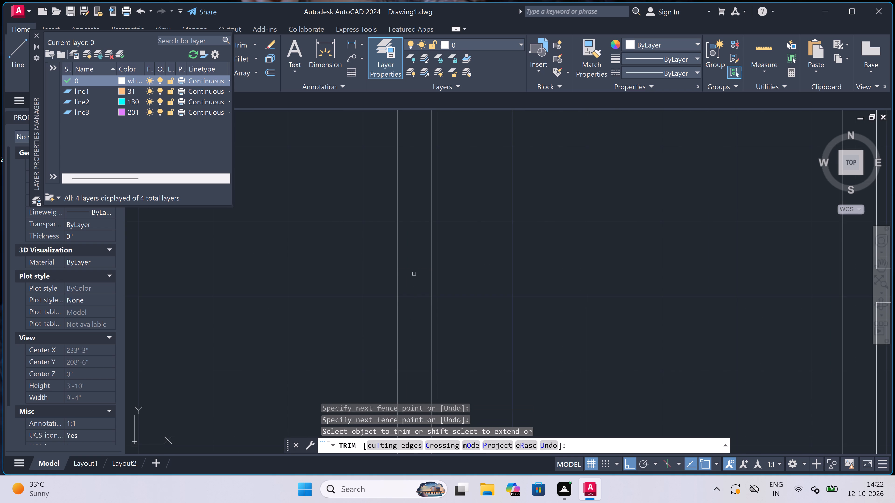
Trim the two pairs of leftover short lines crossing inside the central dividing wall north of the main east-west wall.
scroll(419, 232, "down", 5)
scroll(421, 297, "down", 2)
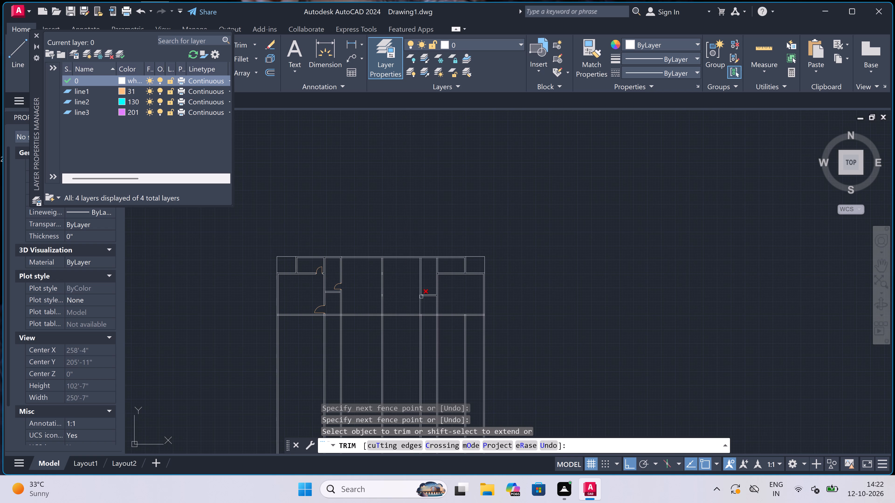
scroll(371, 298, "up", 3)
scroll(403, 221, "up", 2)
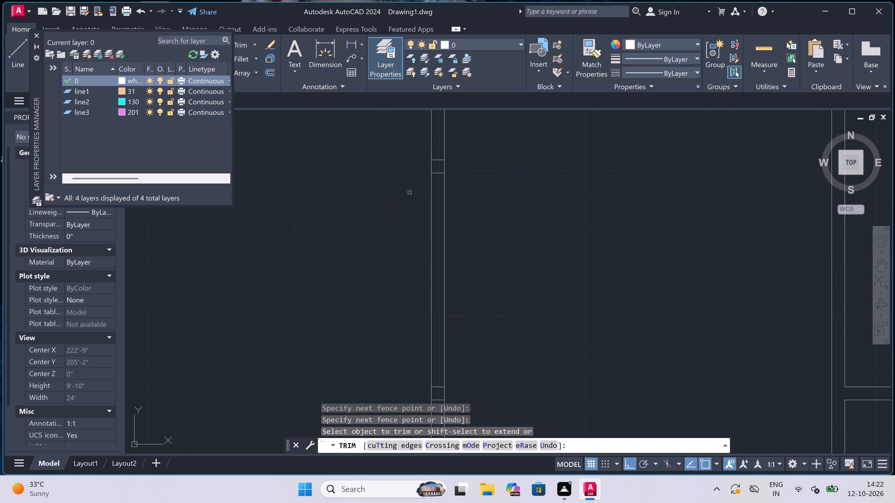
scroll(431, 150, "up", 3)
left_click(463, 141)
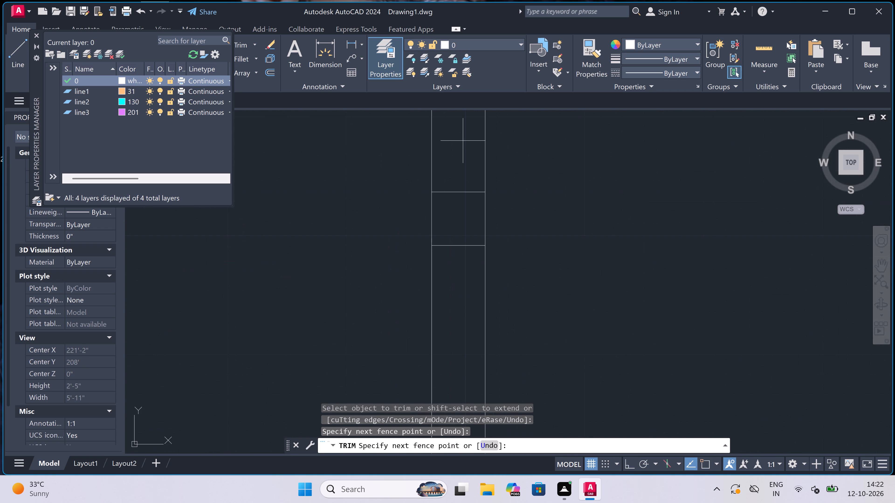
scroll(463, 141, "down", 3)
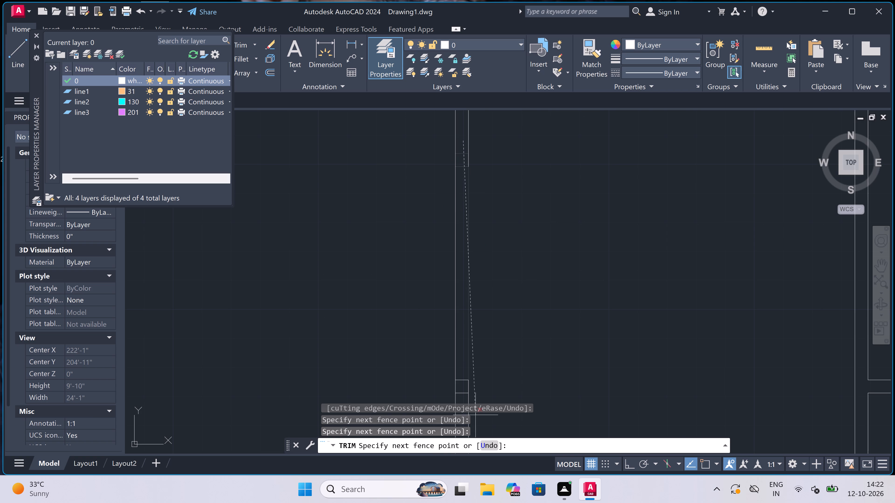
scroll(475, 336, "down", 3)
scroll(468, 374, "up", 3)
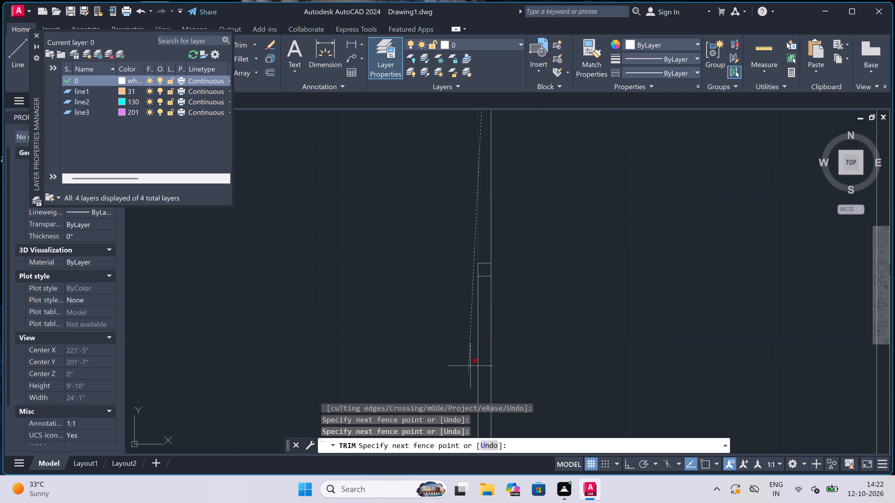
scroll(477, 355, "up", 3)
left_click(503, 331)
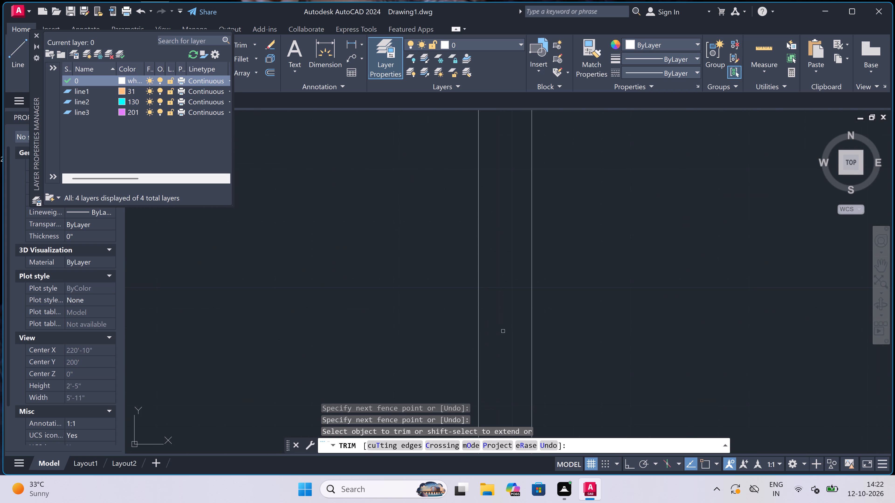
scroll(503, 331, "down", 7)
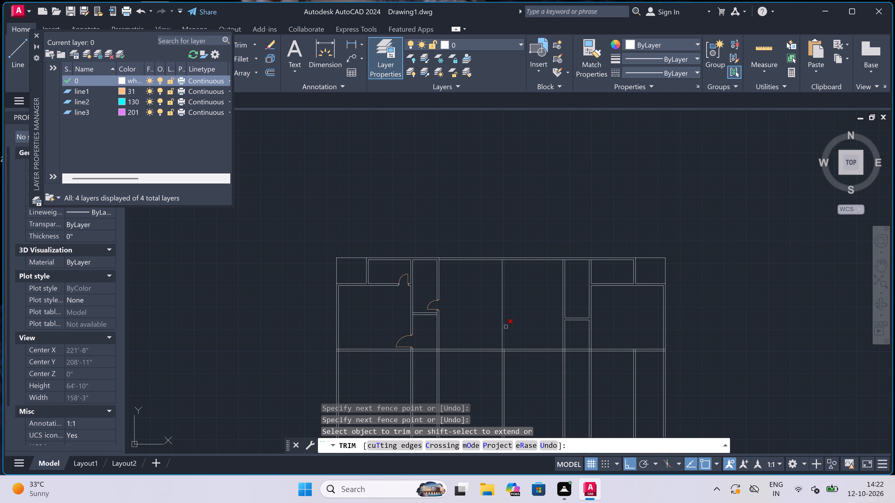
key("Escape")
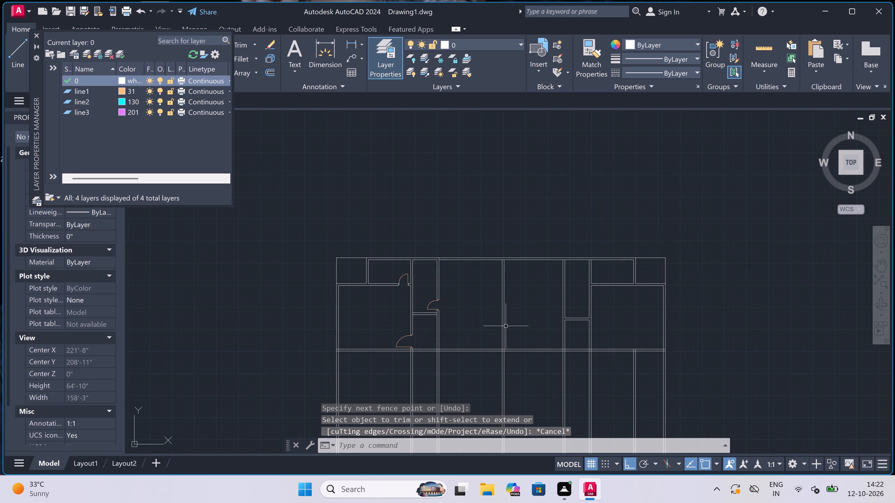
On layer line1, draw the southern jamb across the narrow bay's west wall above its cross wall, with a 2" stop and 2' leaf eastward.
left_click(500, 45)
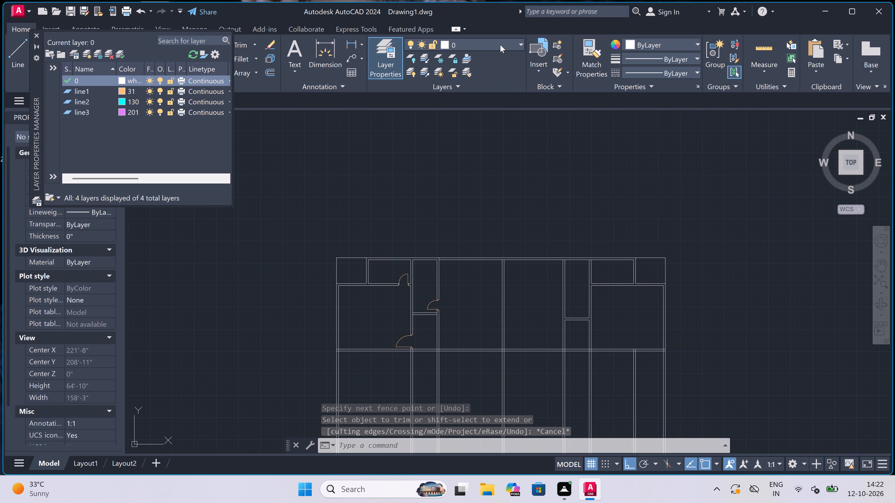
left_click(491, 71)
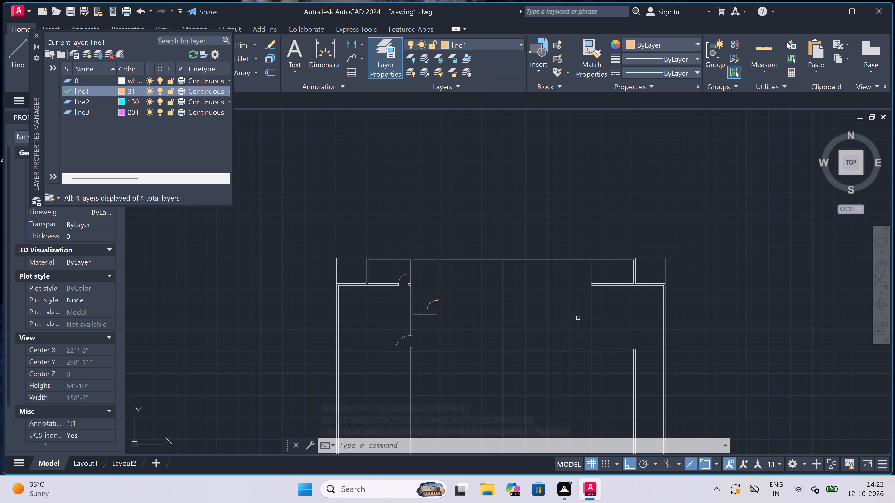
key("l")
key("space")
scroll(542, 323, "up", 2)
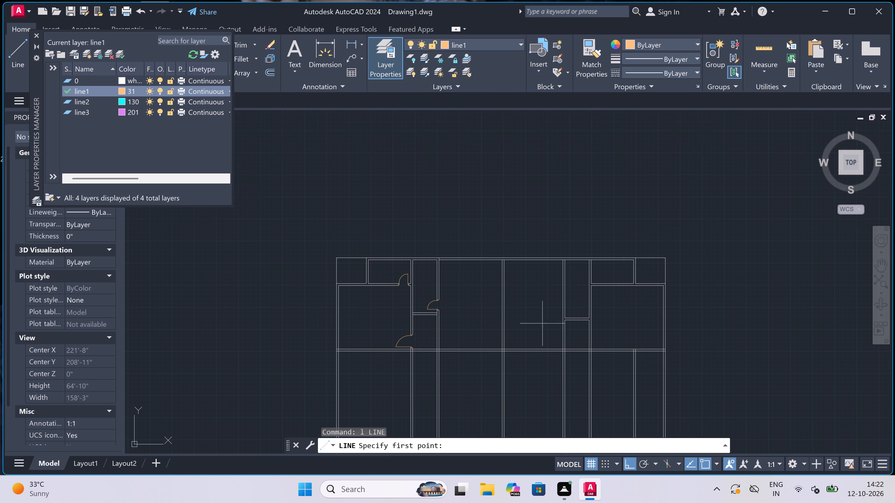
scroll(542, 323, "up", 1)
scroll(647, 267, "up", 1)
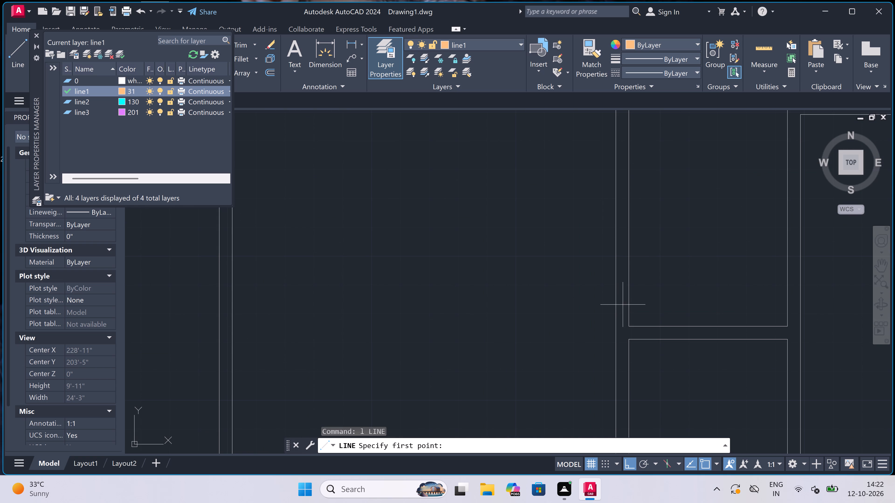
left_click(626, 305)
left_click(614, 306)
left_click_drag(620, 303, 620, 298)
type("2\"")
key("space")
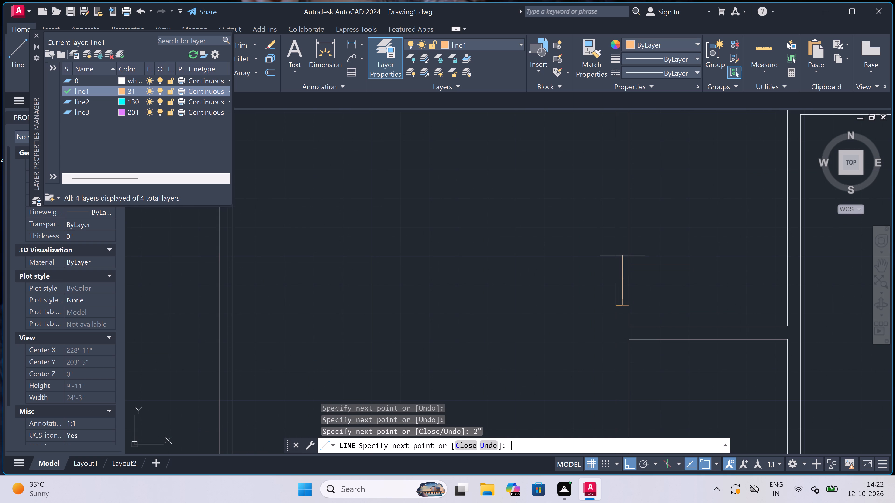
type("2'")
key("space")
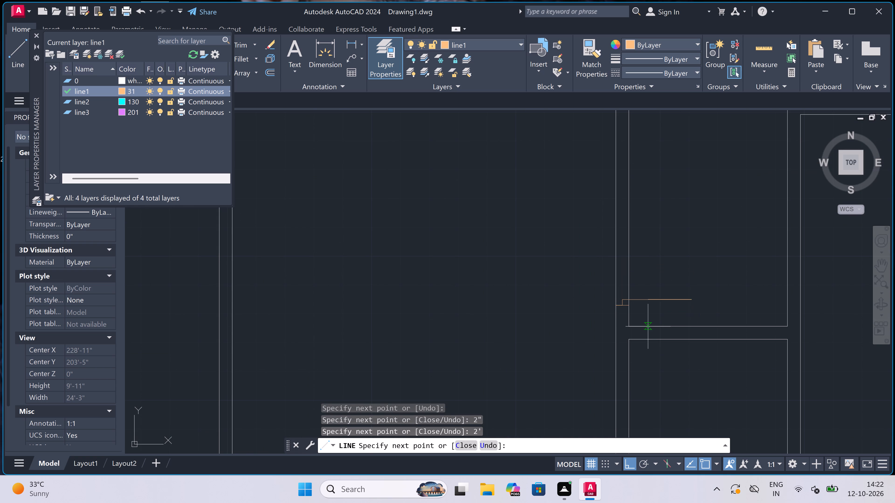
key("Escape")
Draw the door's northern jamb line across the same wall, with a 2" stop running south from its midpoint.
key("space")
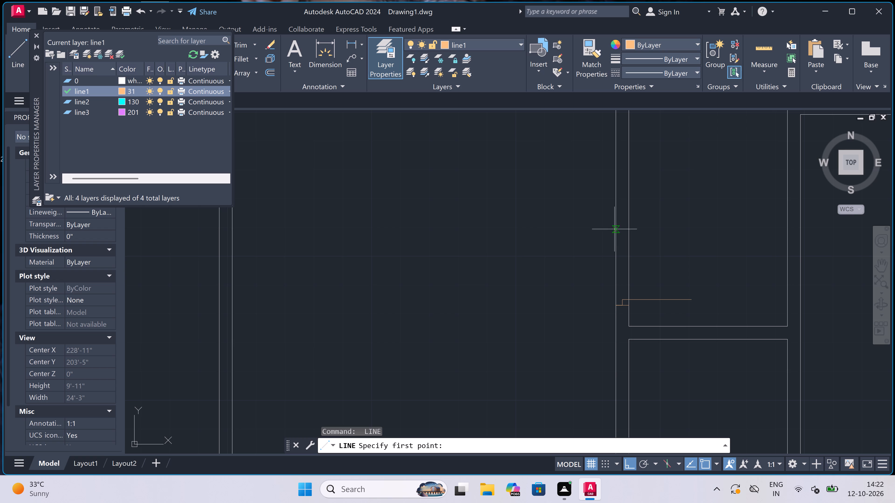
left_click(616, 227)
left_click(624, 226)
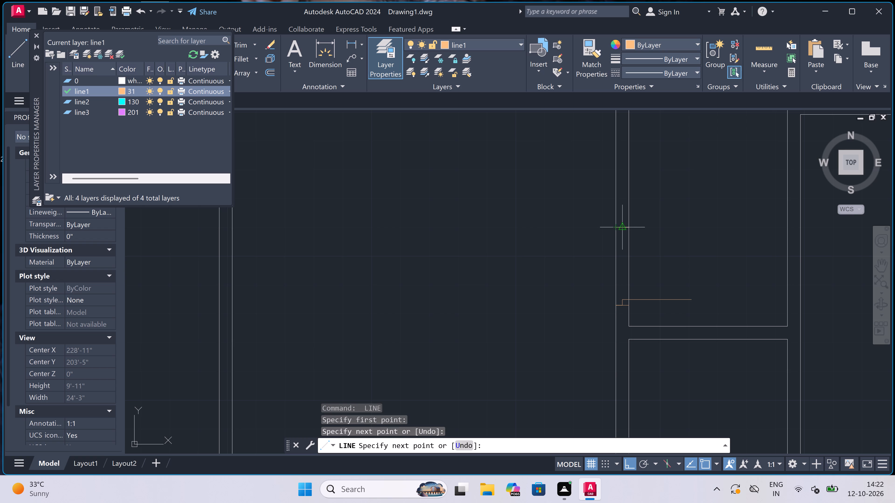
left_click(620, 227)
scroll(620, 227, "up", 2)
key("2")
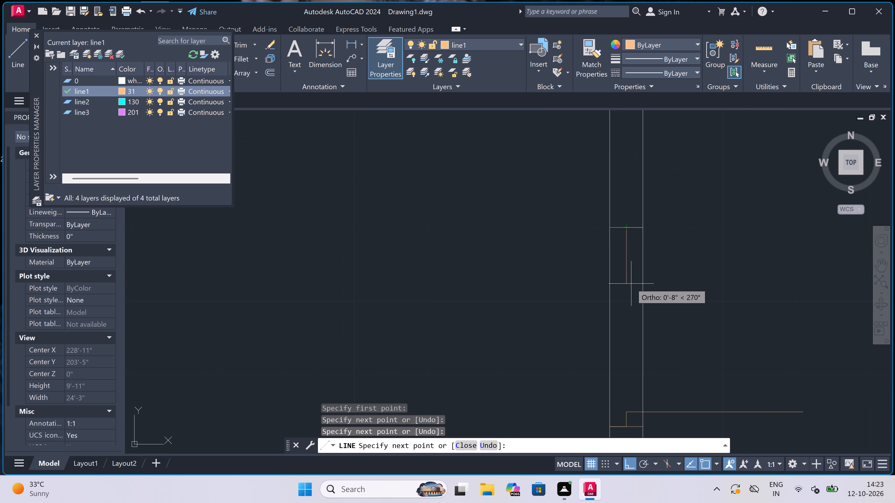
key("shift+quotedbl")
key("space")
key("Escape")
scroll(627, 288, "down", 1)
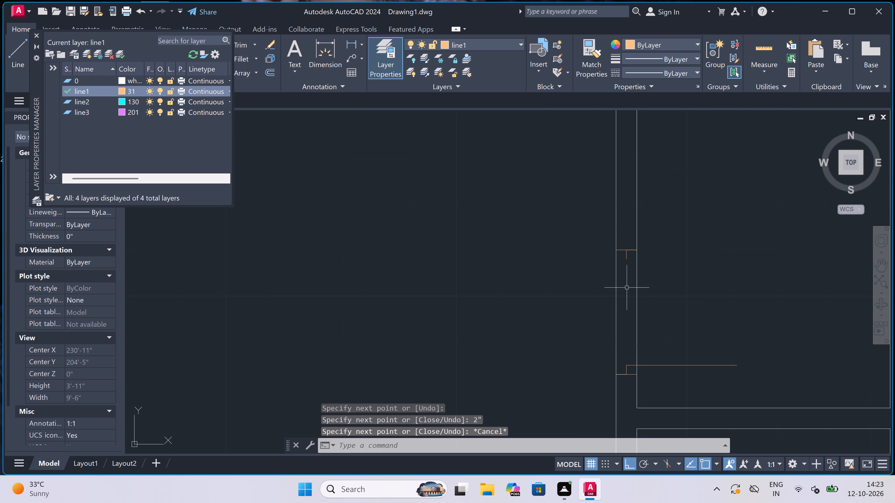
Close the layer properties palette.
left_click(36, 34)
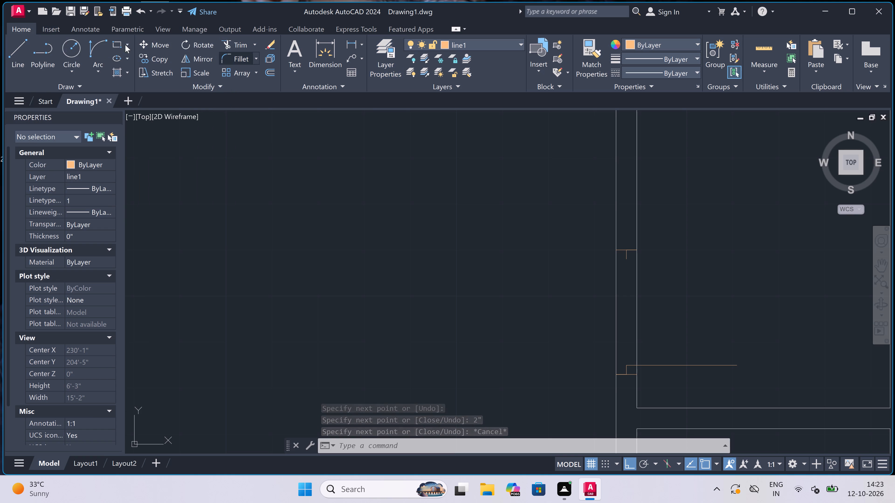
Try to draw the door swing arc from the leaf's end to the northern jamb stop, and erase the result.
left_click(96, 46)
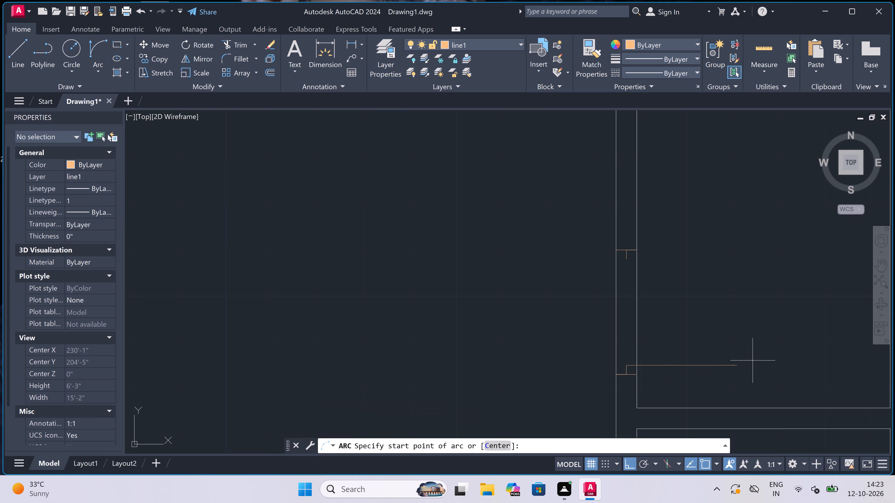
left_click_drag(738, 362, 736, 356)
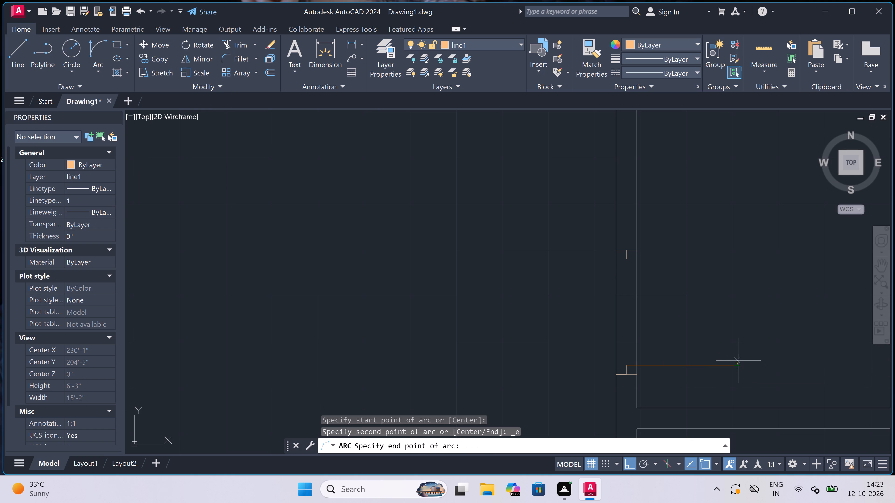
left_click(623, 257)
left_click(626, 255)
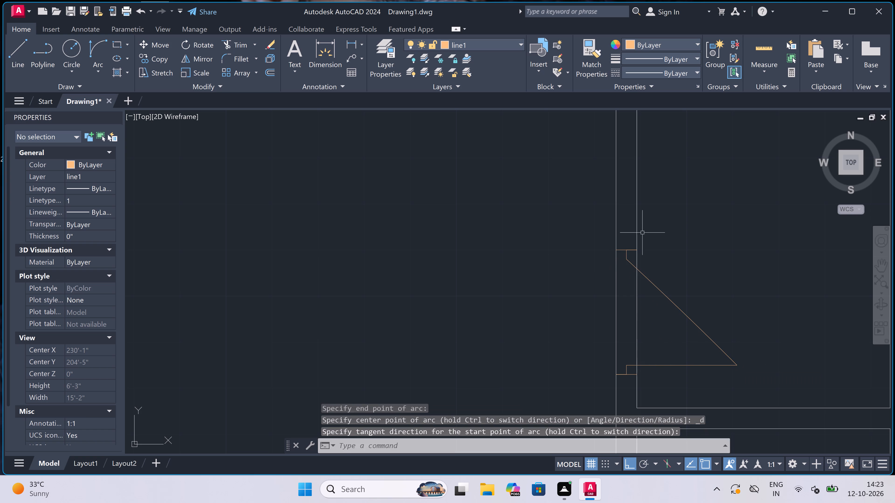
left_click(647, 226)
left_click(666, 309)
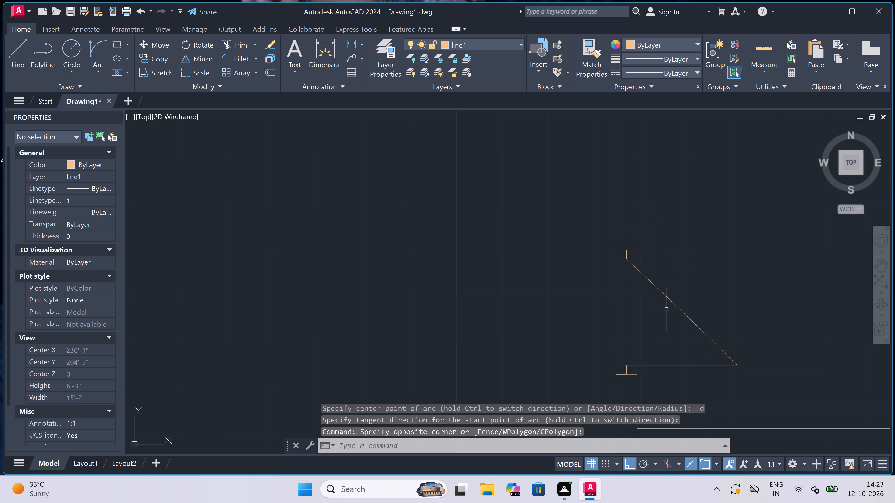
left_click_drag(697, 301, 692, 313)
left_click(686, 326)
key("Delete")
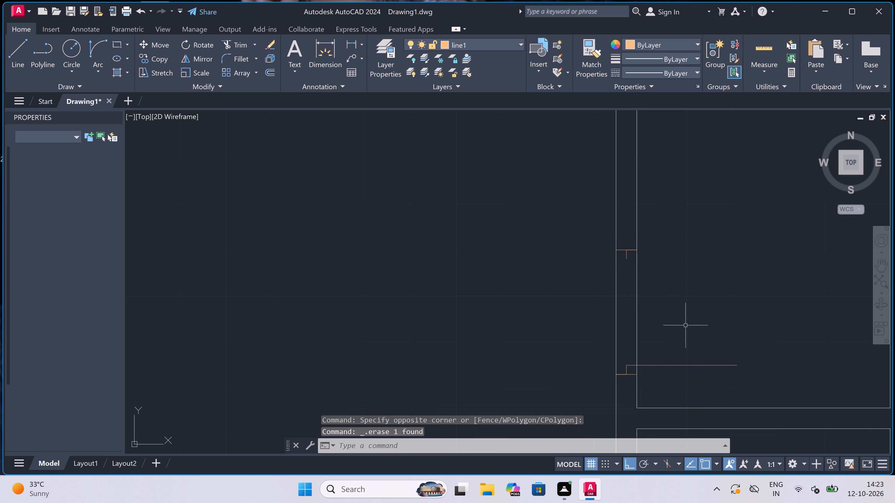
Draw the door swing as a start-end-direction arc from the leaf's east end to the northern jamb stop, curving outward to the northeast.
left_click(94, 51)
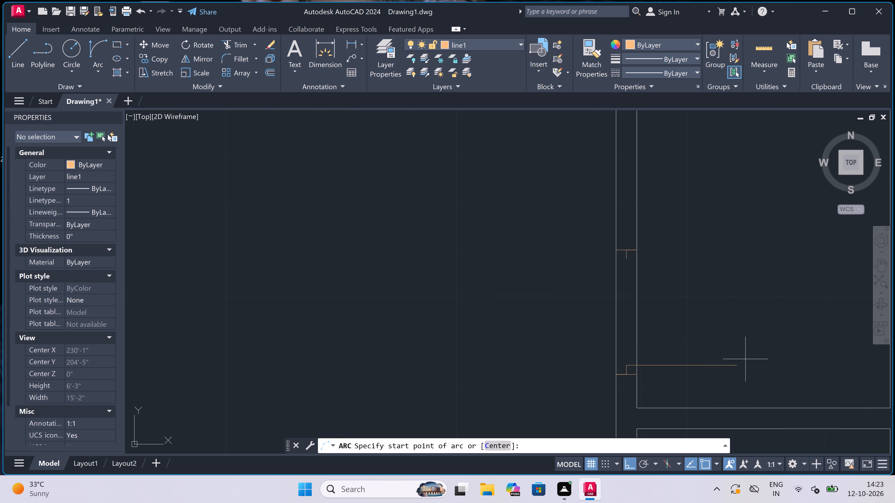
left_click_drag(741, 364, 739, 362)
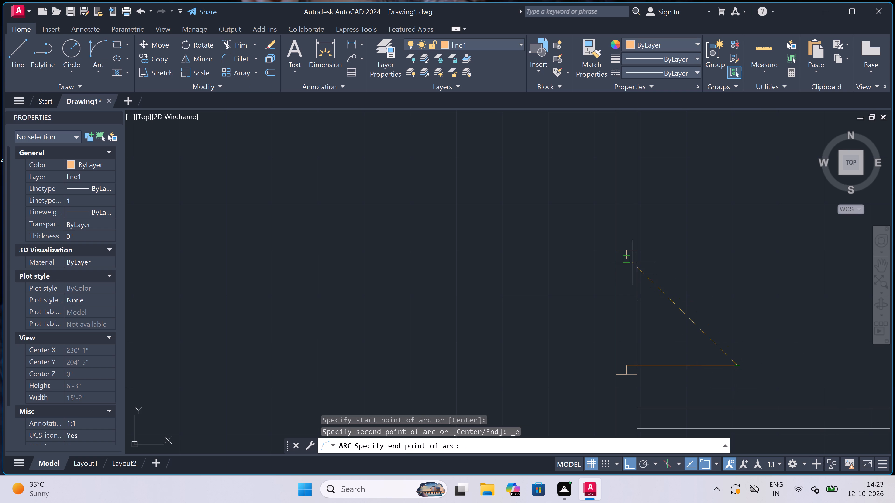
left_click_drag(628, 258, 630, 255)
left_click(677, 227)
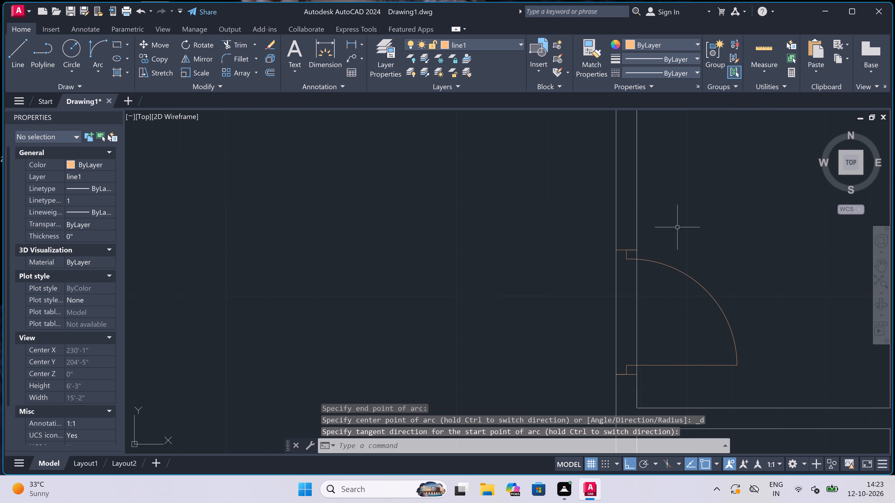
Trim both wall lines between the two jambs to open the doorway in the narrow bay's west wall.
key("t")
key("r")
key("space")
left_click_drag(663, 314, 652, 314)
left_click(572, 324)
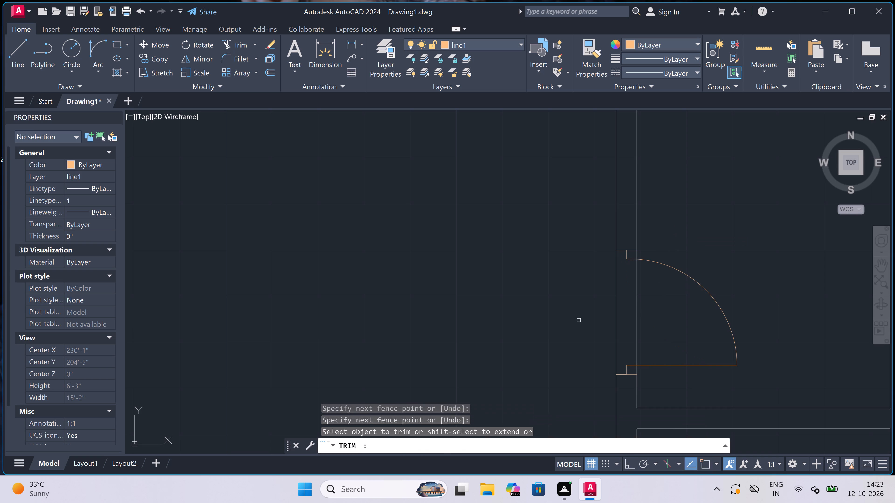
left_click_drag(652, 308, 649, 309)
scroll(610, 295, "down", 5)
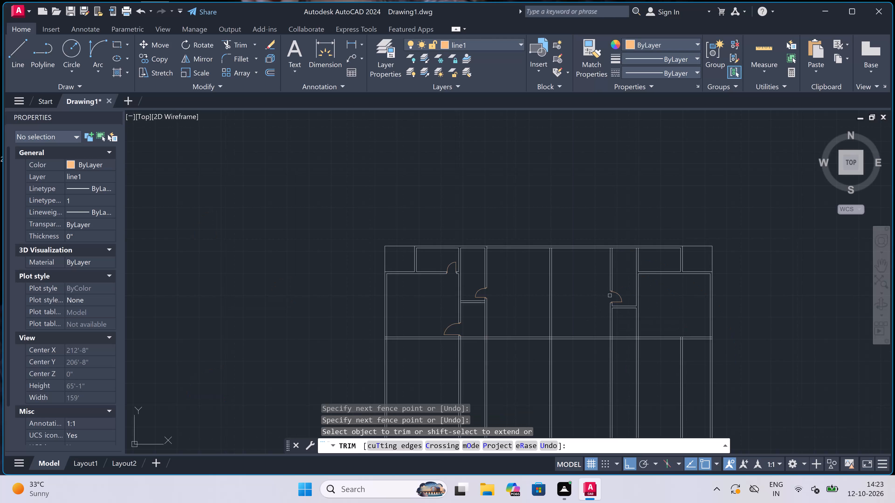
key("Escape")
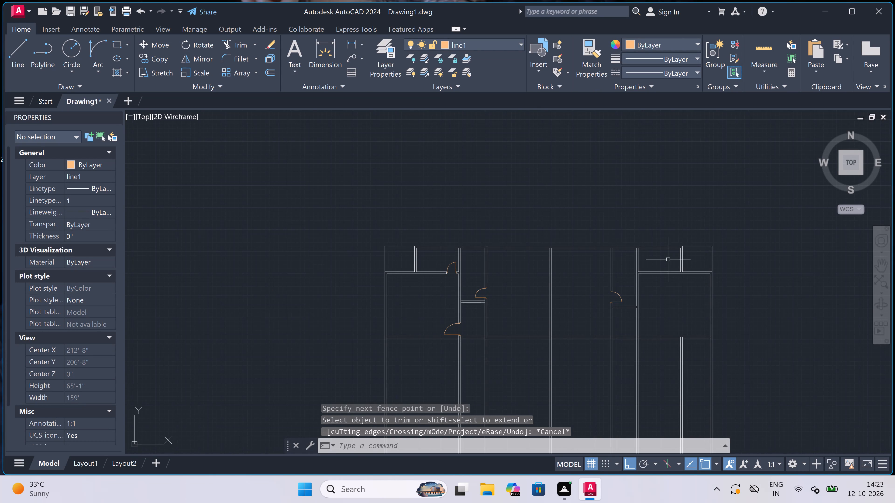
Draw the west jamb across the south wall of the small northeastern room, with a 2" stop eastward and a 2' leaf northward.
scroll(644, 277, "up", 4)
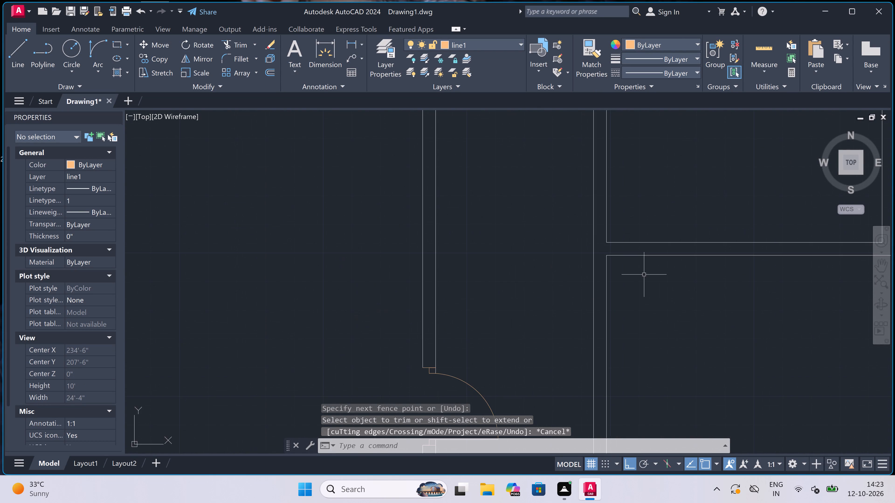
scroll(644, 275, "down", 4)
scroll(651, 255, "up", 4)
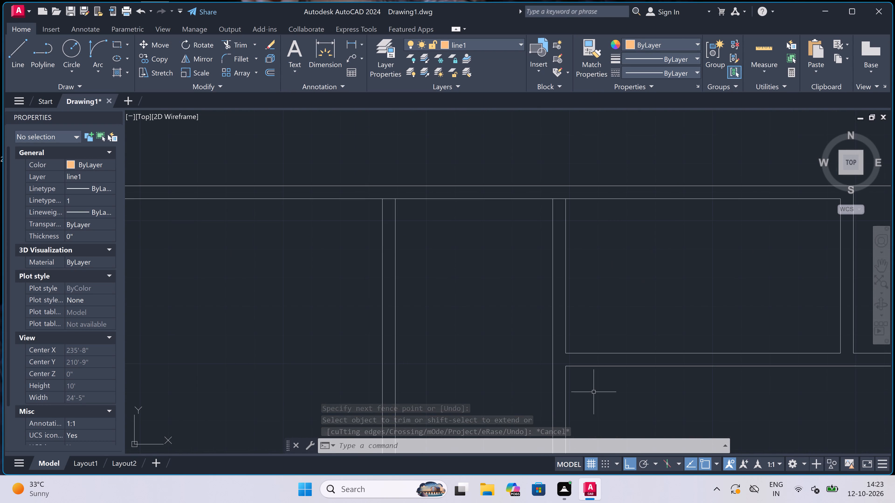
key("l")
key("space")
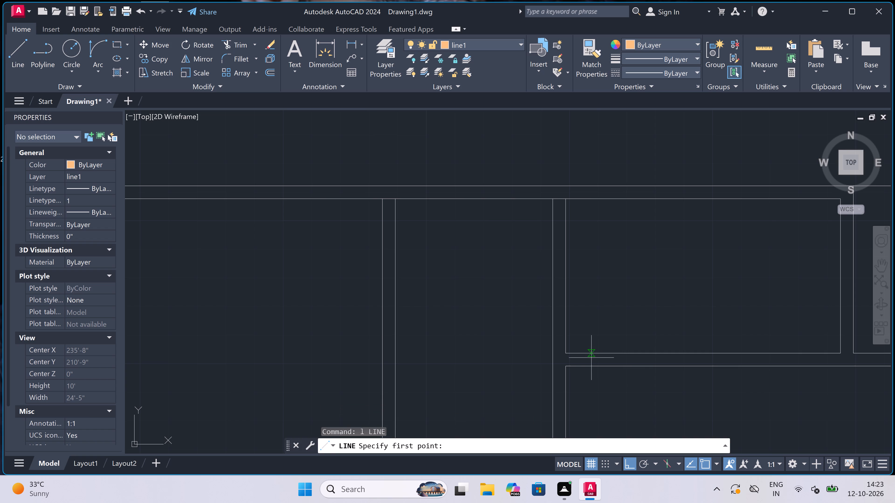
scroll(597, 352, "up", 1)
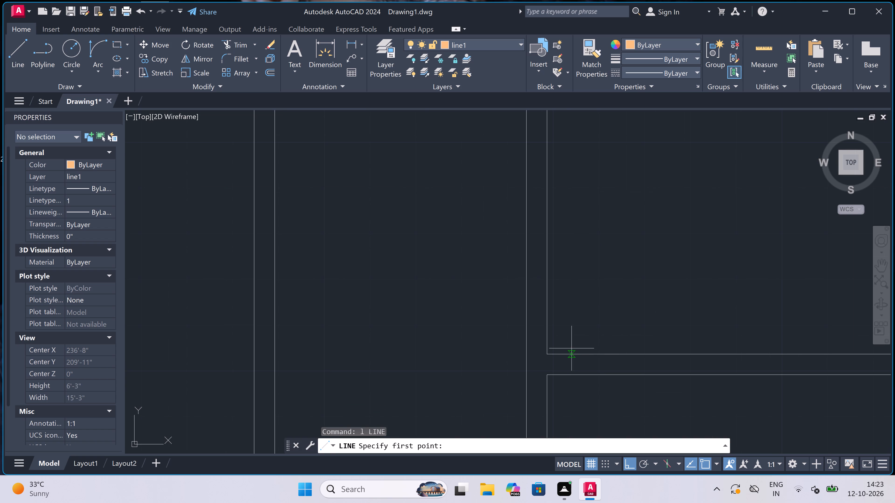
left_click(572, 355)
left_click(575, 374)
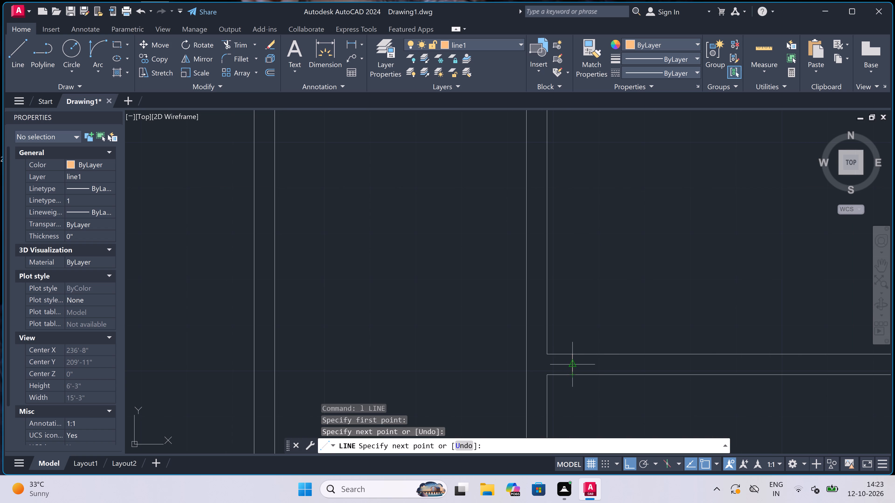
scroll(576, 364, "up", 1)
left_click(573, 363)
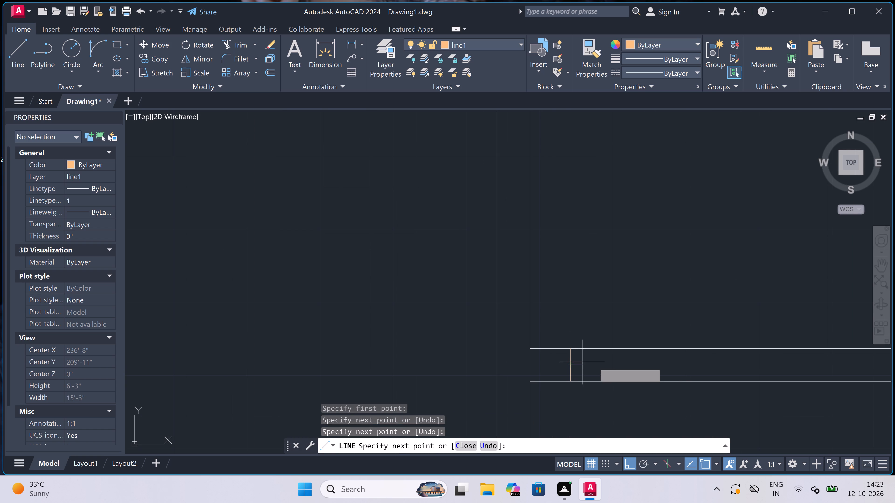
key("2")
type("\"")
key("space")
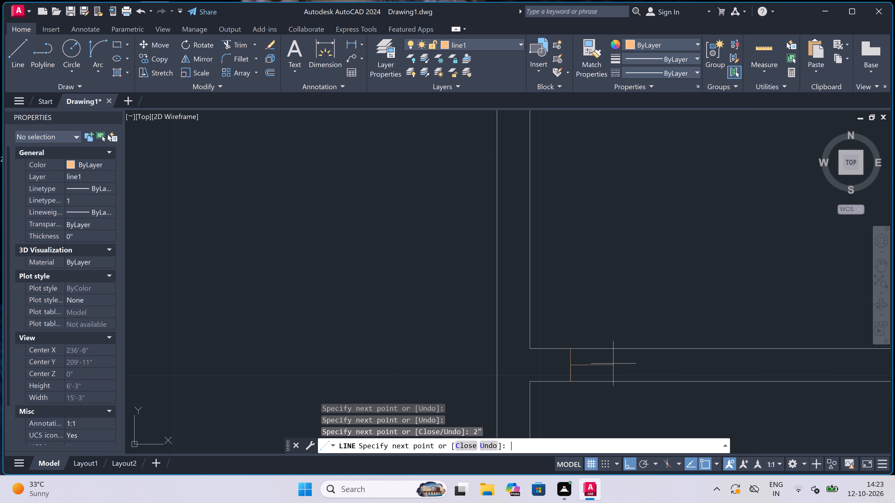
type("2'")
key("space")
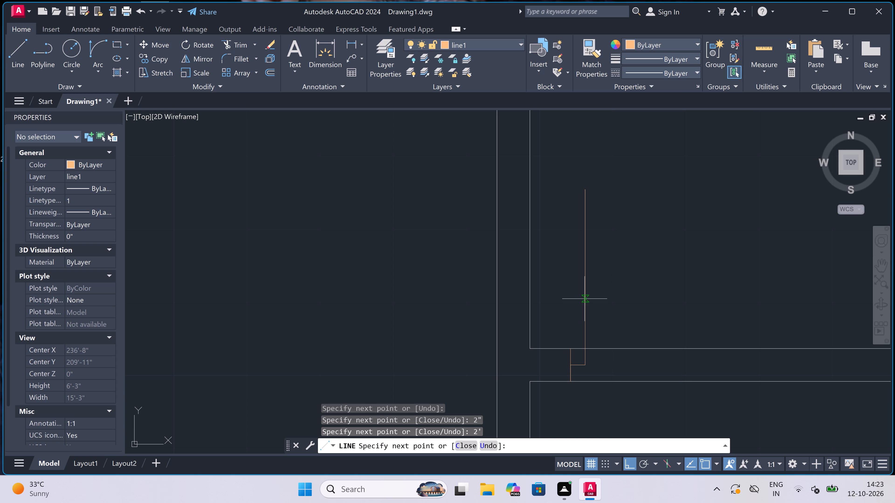
key("Escape")
Draw the east jamb line across the same wall, with a 2" stop from its midpoint pointing west.
key("space")
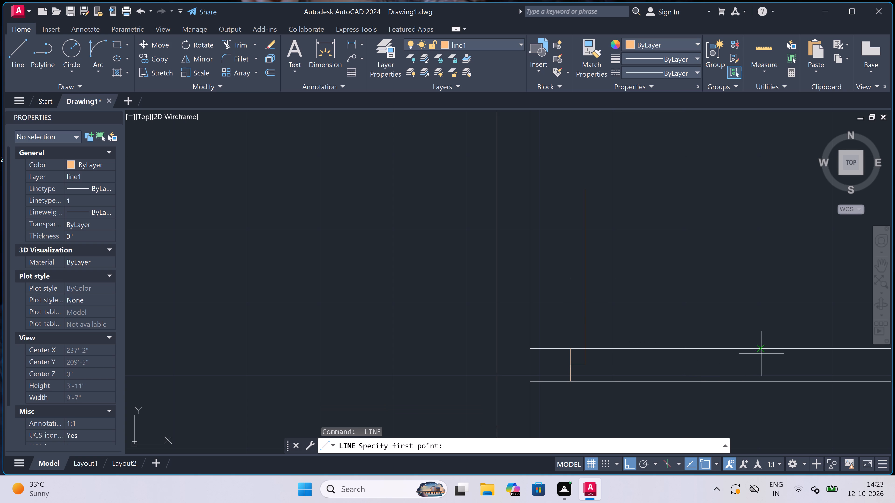
left_click(755, 349)
left_click(751, 377)
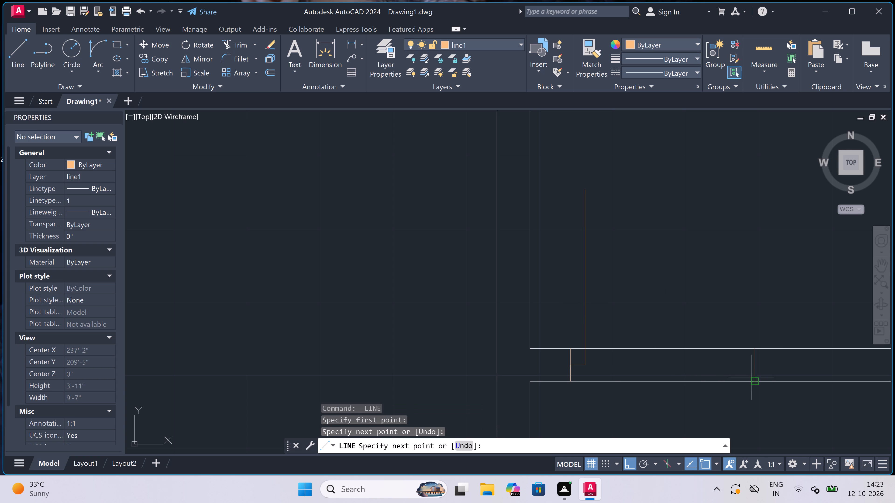
left_click(754, 368)
type("2\"")
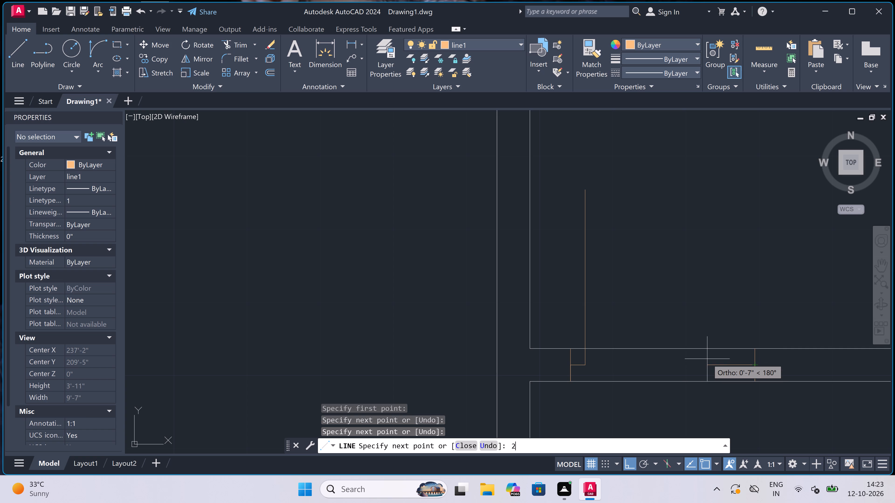
key("space")
key("Escape")
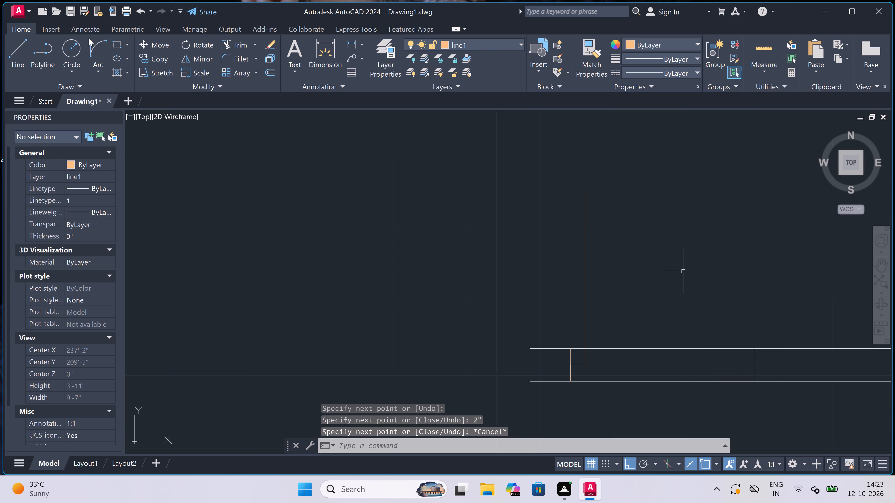
Draw the door swing as a start-end-direction arc from the leaf's north end to the east jamb stop, curving outward to the northeast.
left_click_drag(95, 48, 100, 45)
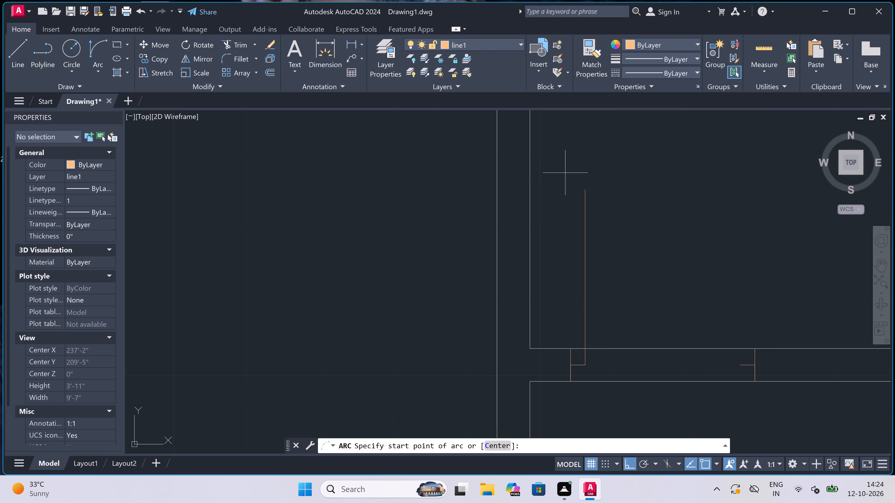
left_click_drag(584, 191, 586, 192)
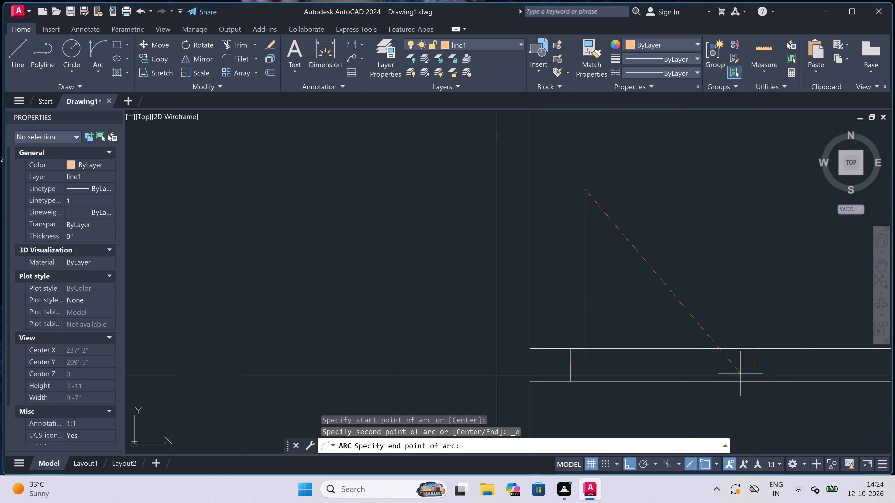
left_click_drag(741, 366, 741, 364)
left_click(742, 238)
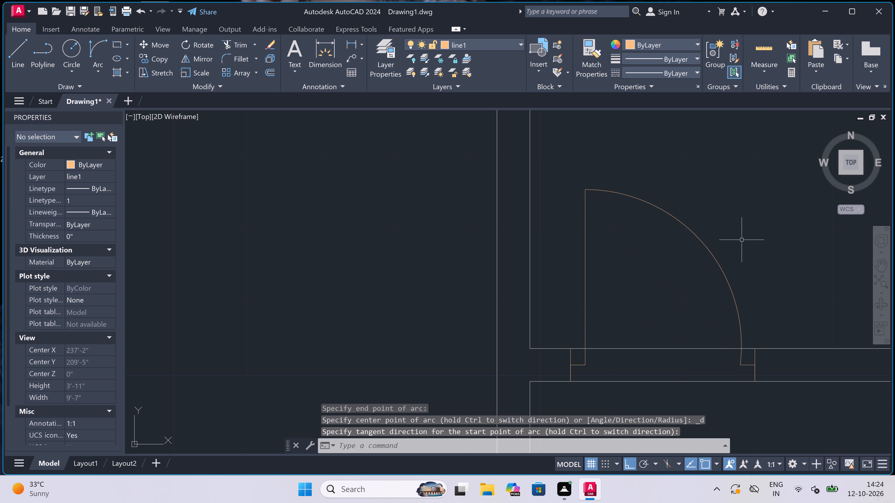
Trim both wall lines between the two jambs to open the doorway in the small northeastern room's south wall.
key("t")
key("r")
key("space")
scroll(605, 273, "down", 3)
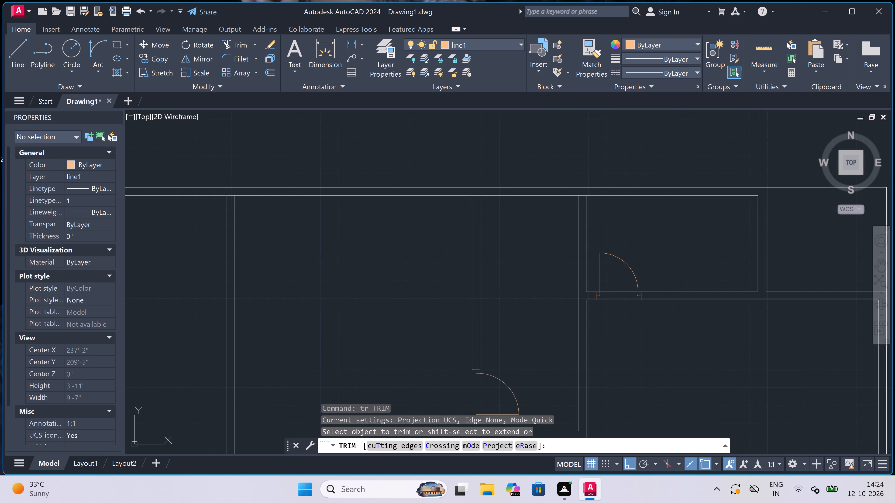
left_click(611, 279)
left_click(612, 333)
key("Escape")
Trim both lines of the long horizontal wall where it crosses the western narrow bay.
scroll(611, 329, "down", 1)
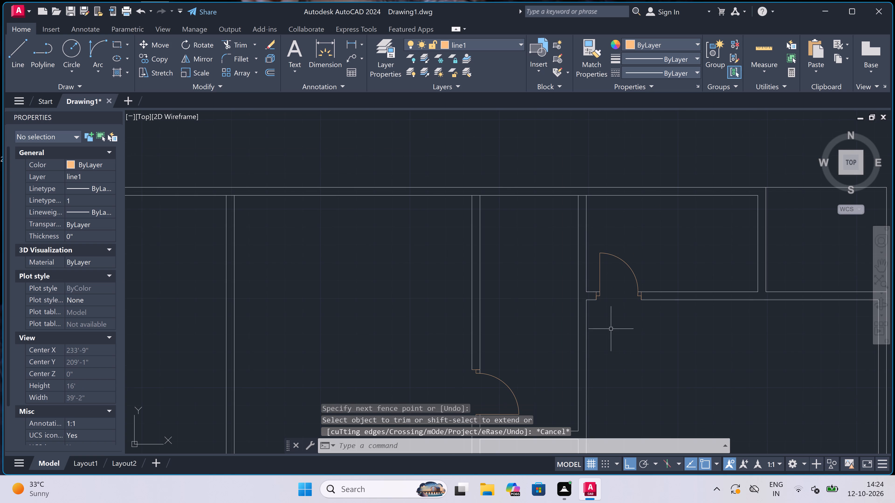
scroll(611, 329, "down", 3)
scroll(590, 319, "down", 1)
scroll(567, 347, "up", 1)
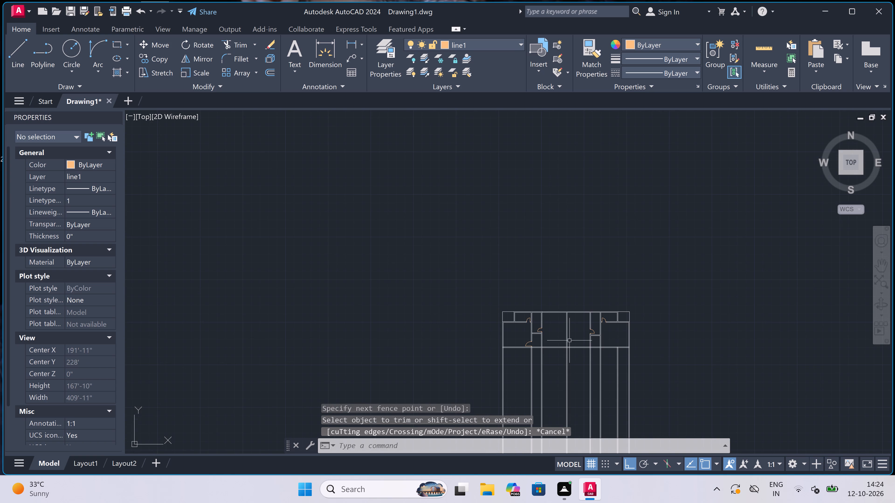
scroll(567, 347, "up", 2)
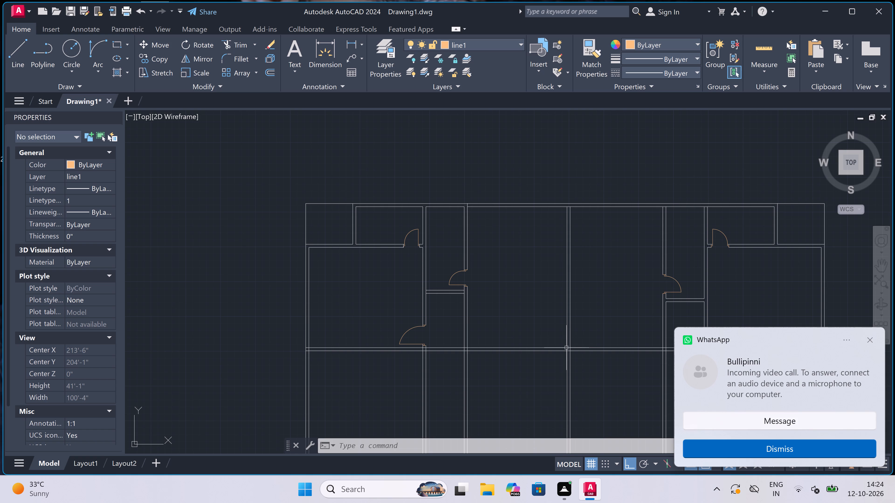
scroll(491, 218, "down", 3)
scroll(535, 243, "up", 2)
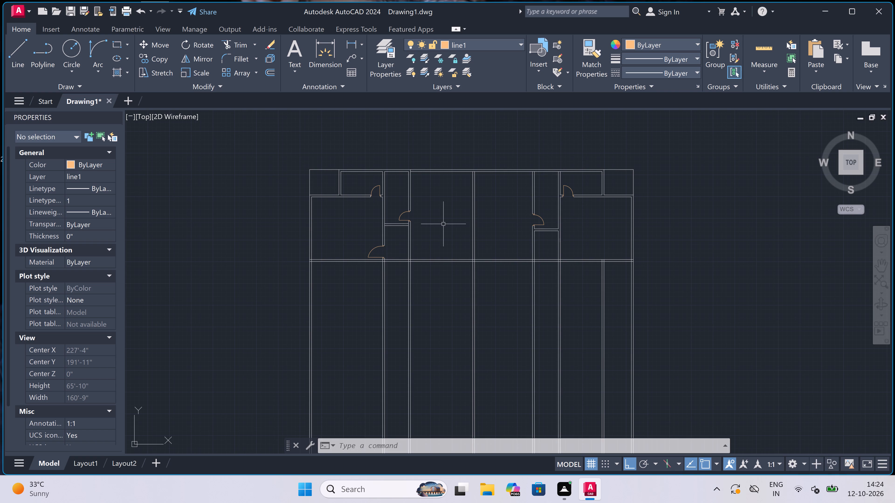
scroll(467, 228, "up", 2)
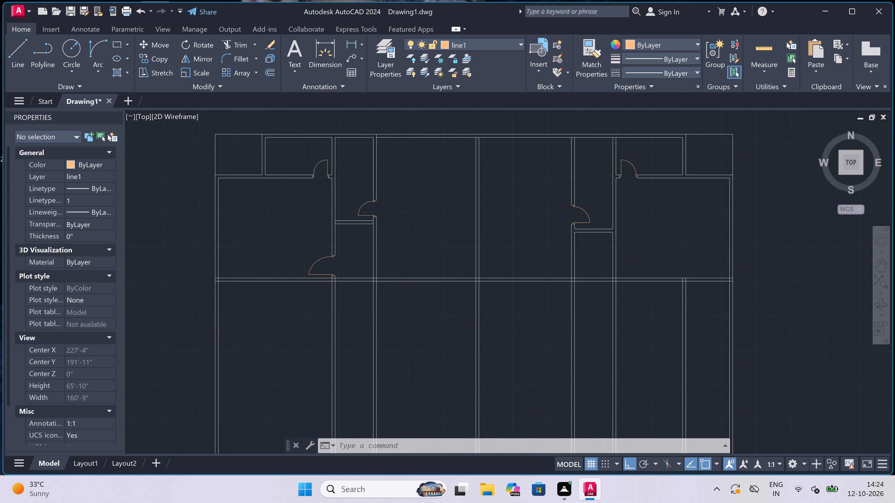
scroll(467, 229, "down", 1)
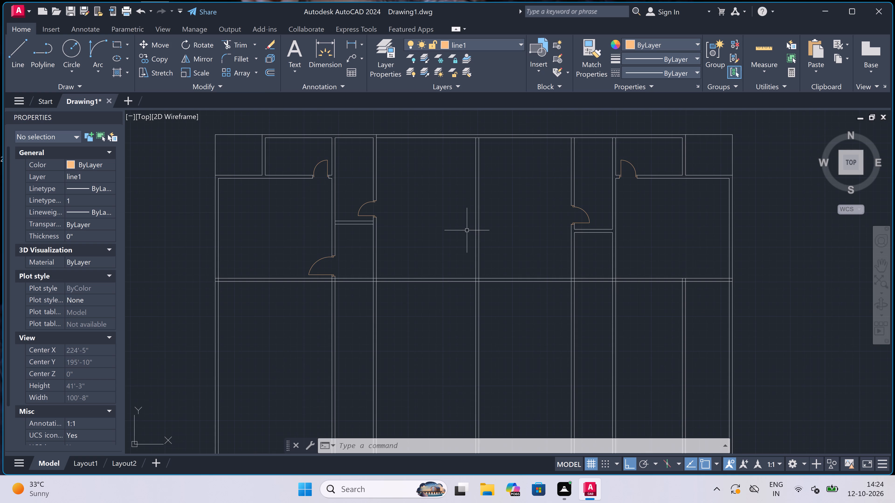
scroll(466, 231, "up", 1)
type("tr")
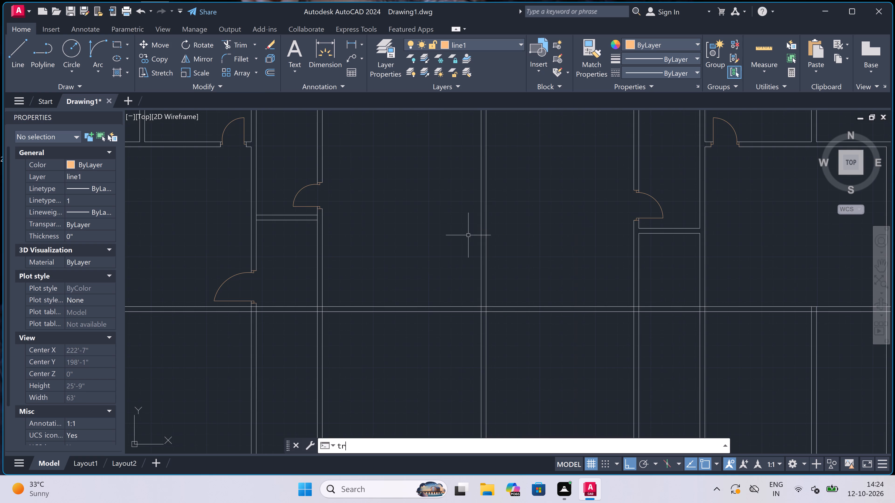
key("space")
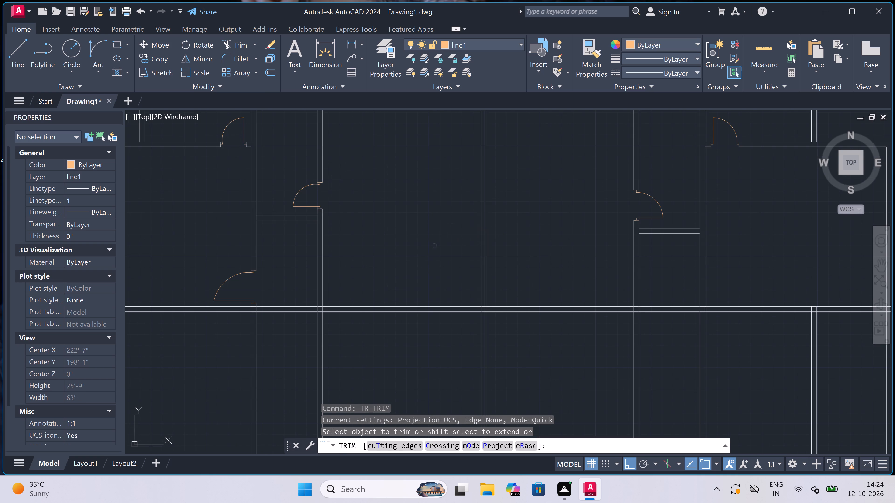
left_click(285, 263)
left_click(275, 364)
Trim both lines of the long horizontal wall where it crosses the eastern narrow bay.
scroll(383, 274, "down", 2)
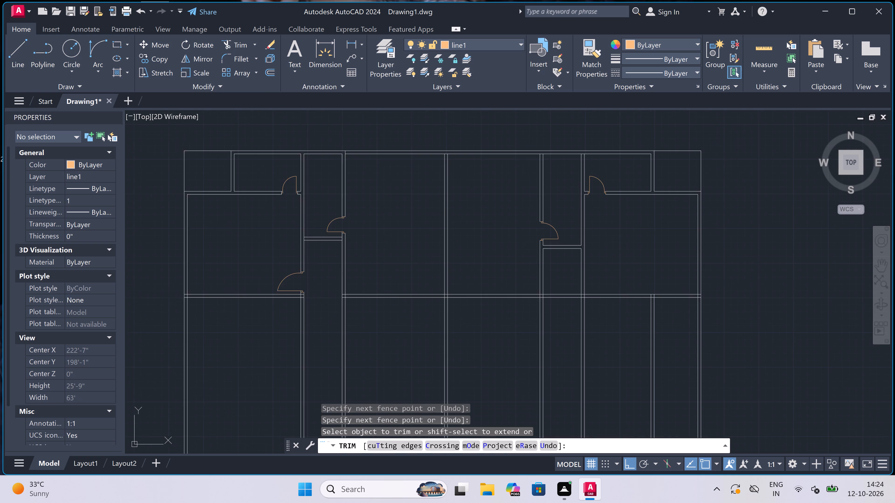
scroll(523, 278, "up", 2)
left_click(523, 278)
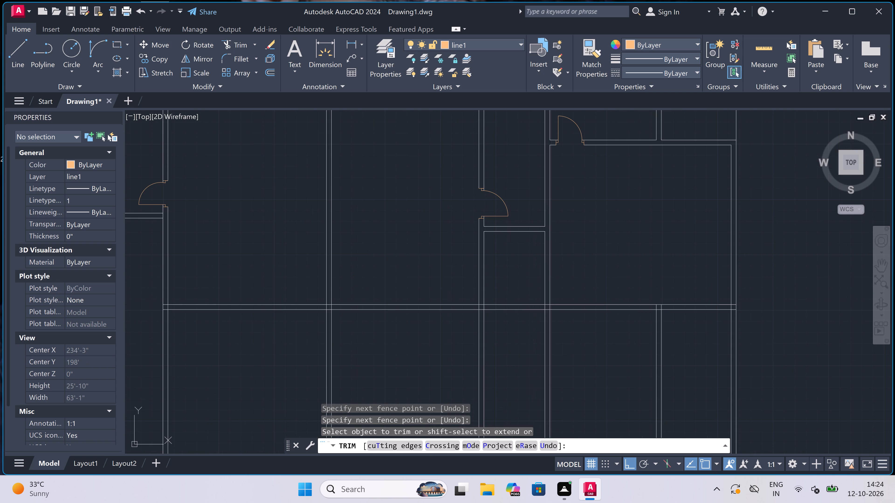
left_click(518, 346)
scroll(518, 342, "down", 3)
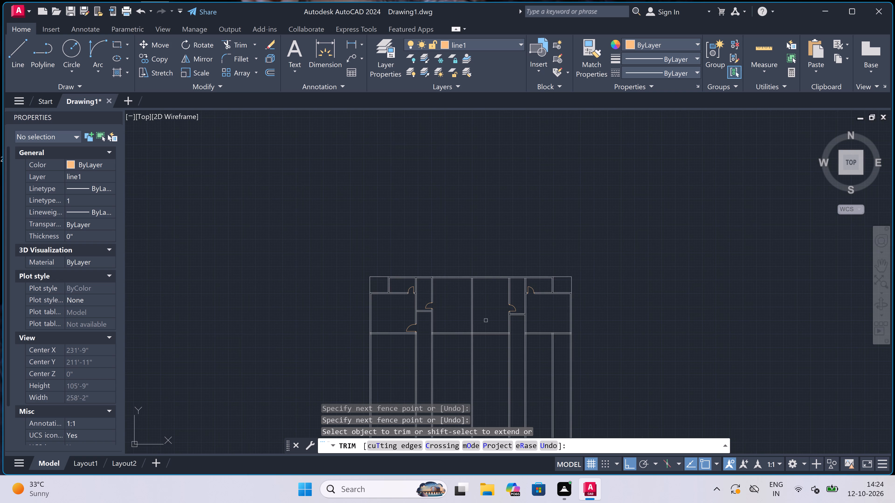
scroll(458, 307, "up", 2)
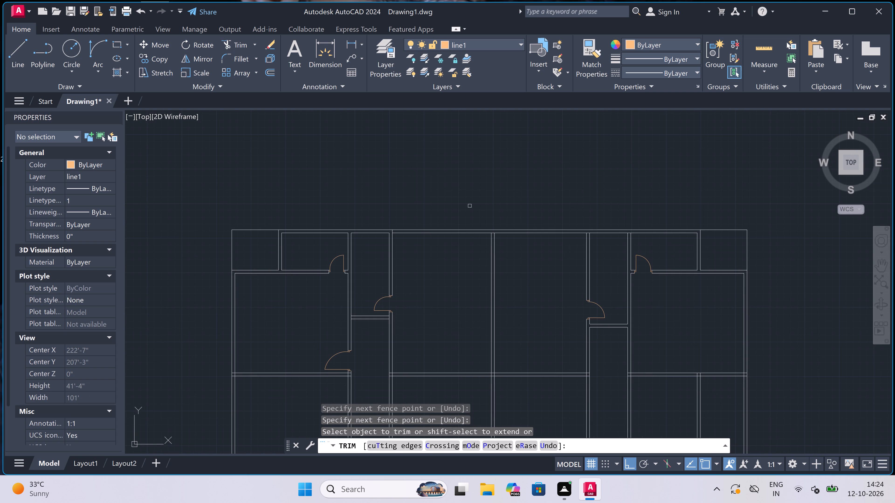
scroll(469, 194, "up", 2)
key("Escape")
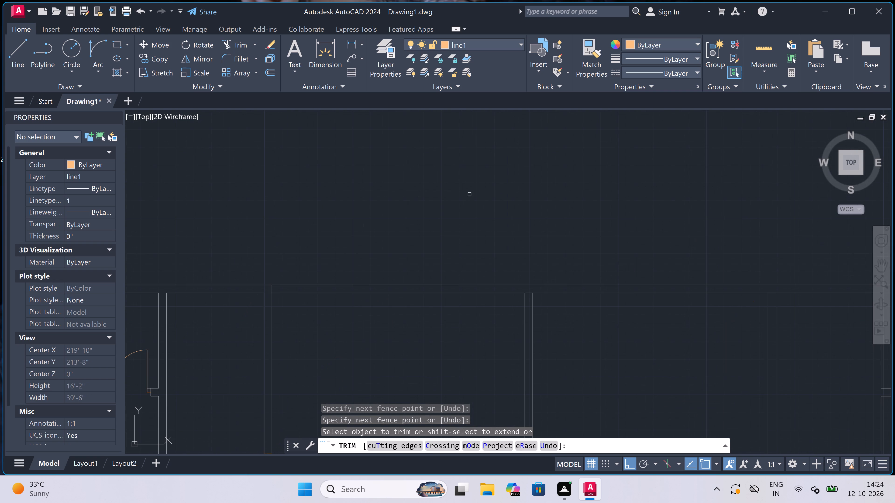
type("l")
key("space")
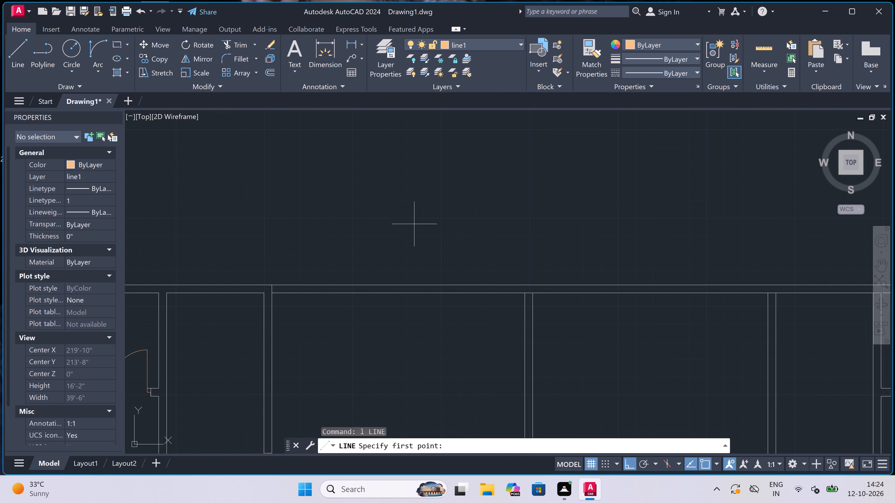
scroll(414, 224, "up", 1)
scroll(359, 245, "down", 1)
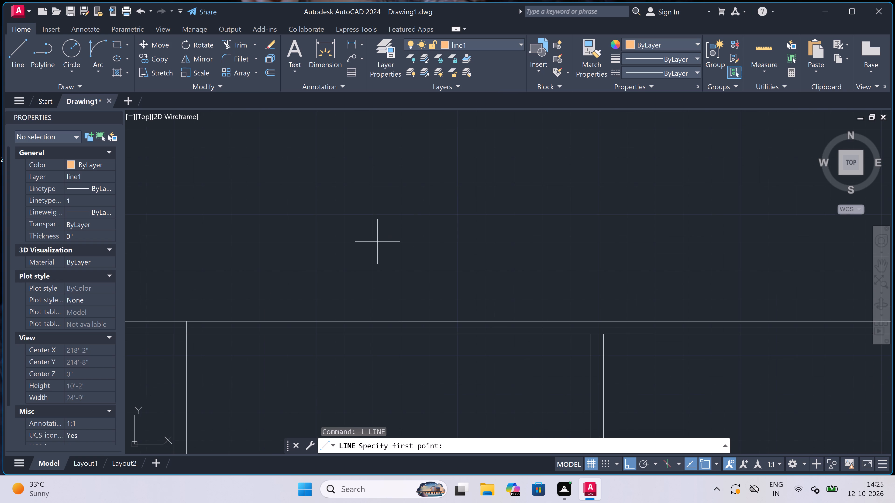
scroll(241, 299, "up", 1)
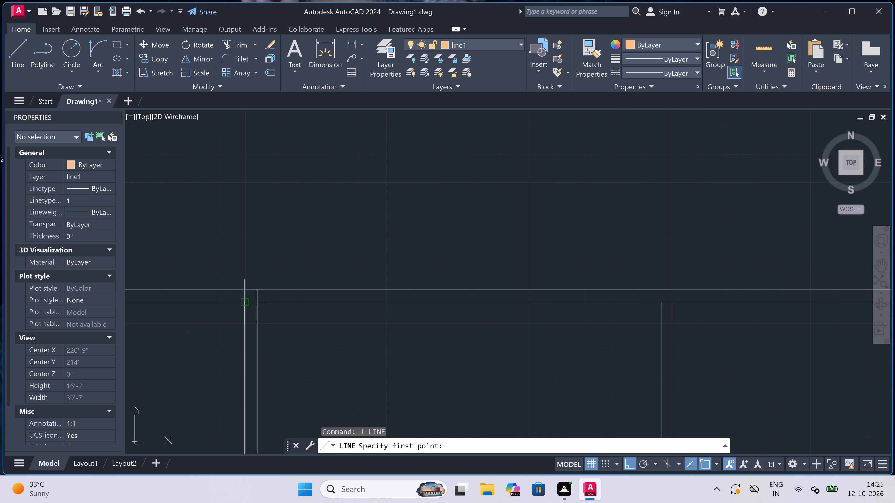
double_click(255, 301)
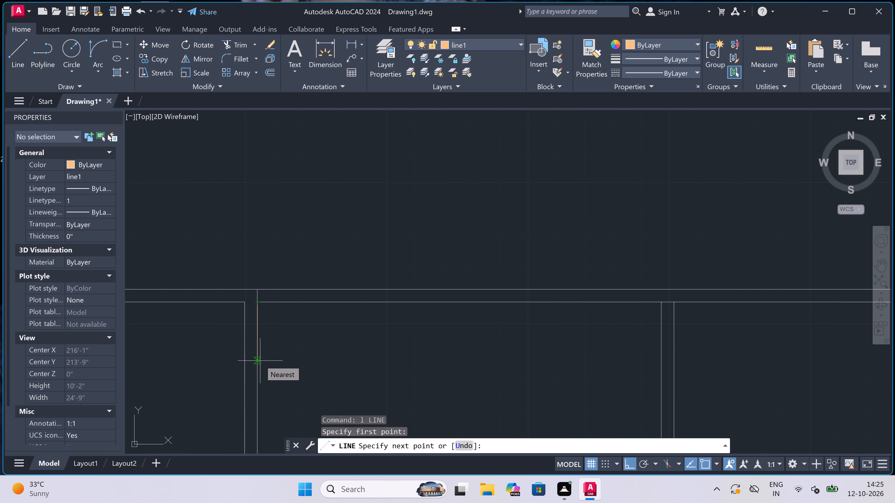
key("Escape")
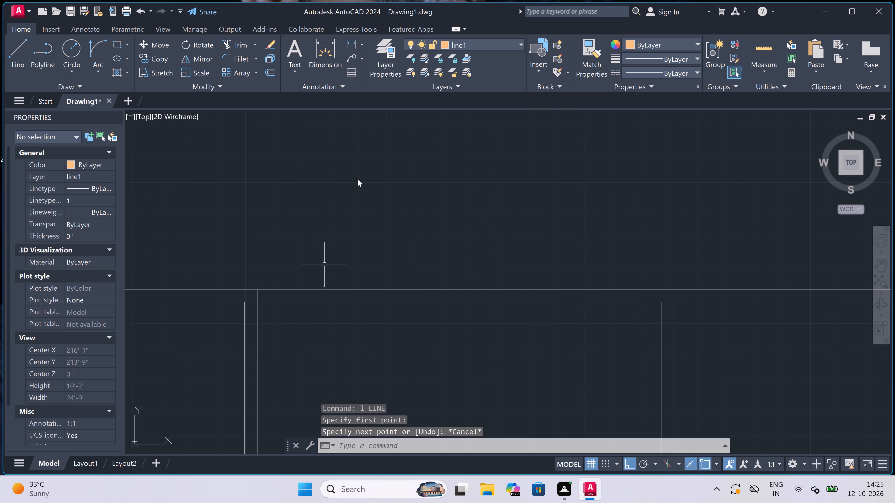
On layer line2, draw a line from the middle bay's inner northwest corner 1.5' and 3" south, continuing east to the opposite wall.
left_click(486, 39)
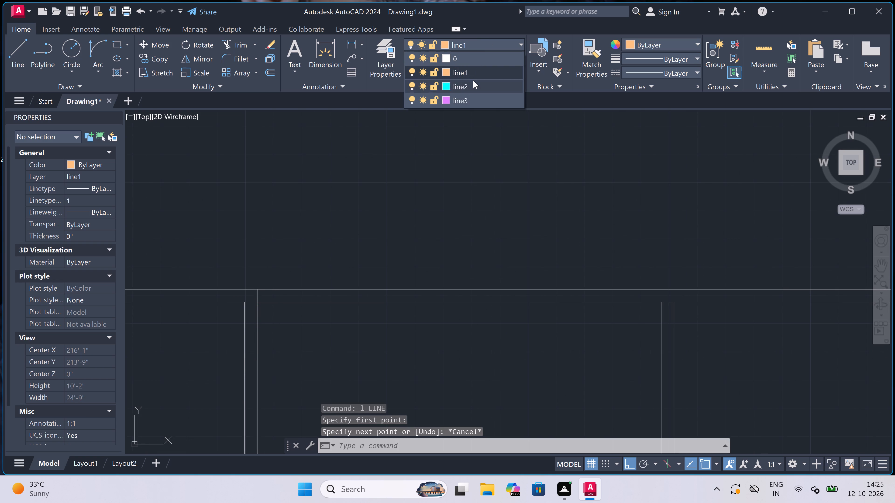
left_click(472, 80)
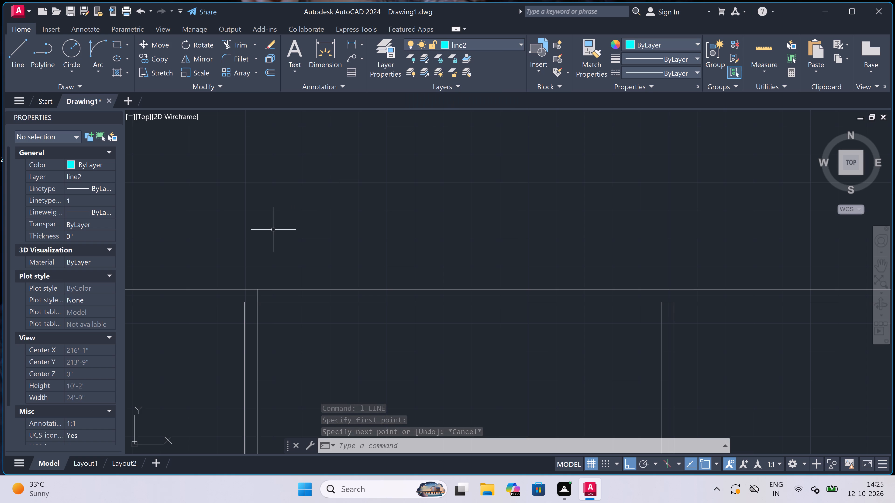
key("l")
key("space")
left_click(256, 306)
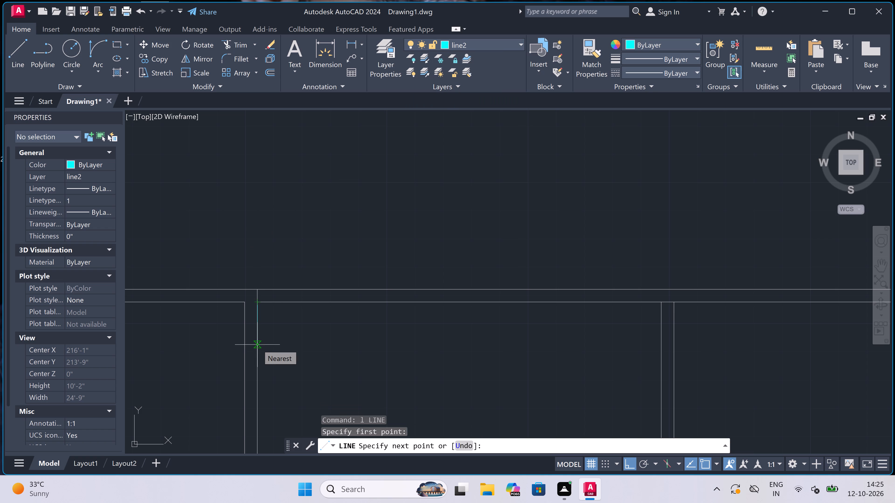
key("1")
key("period")
type("5'")
type("3\"")
key("space")
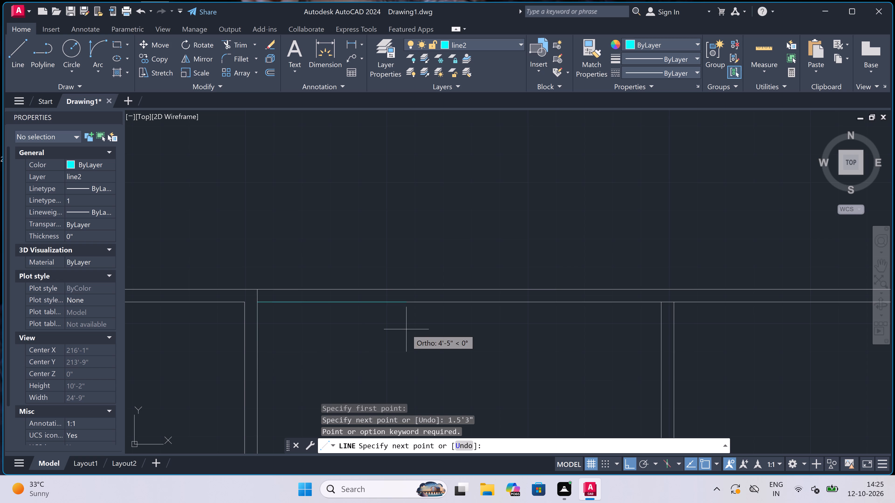
type("1.5'")
key("space")
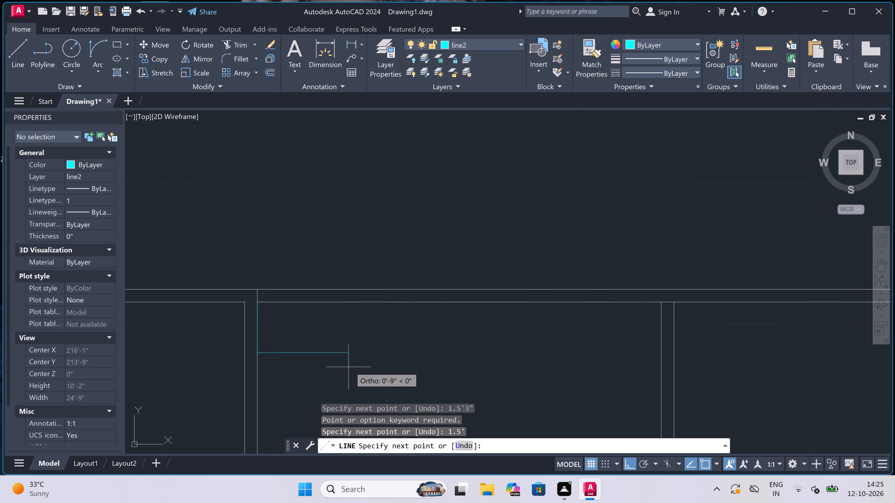
type("3\"")
key("space")
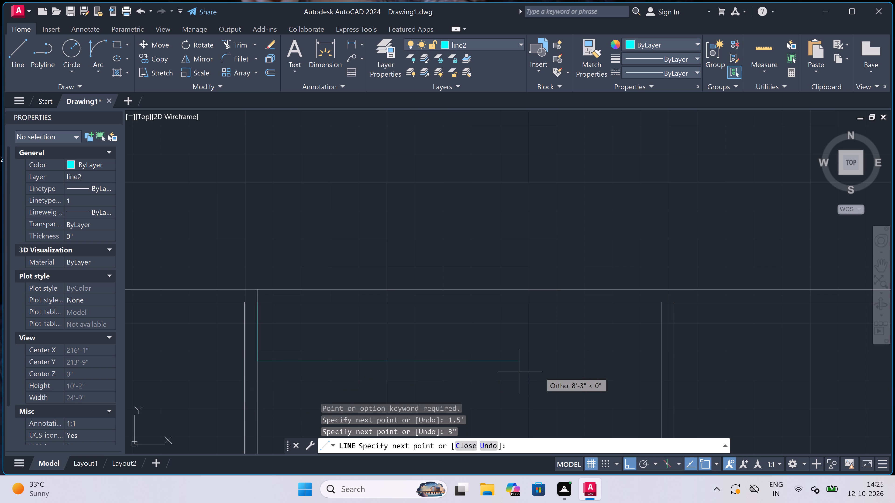
double_click(659, 359)
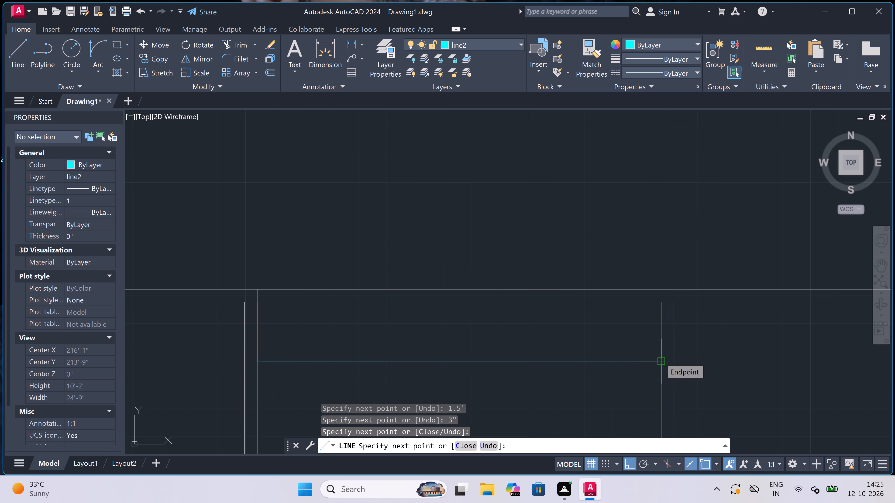
Continue the line 1" north along the east wall and back west to the opposite wall, forming a double line across the bay.
scroll(666, 348, "up", 1)
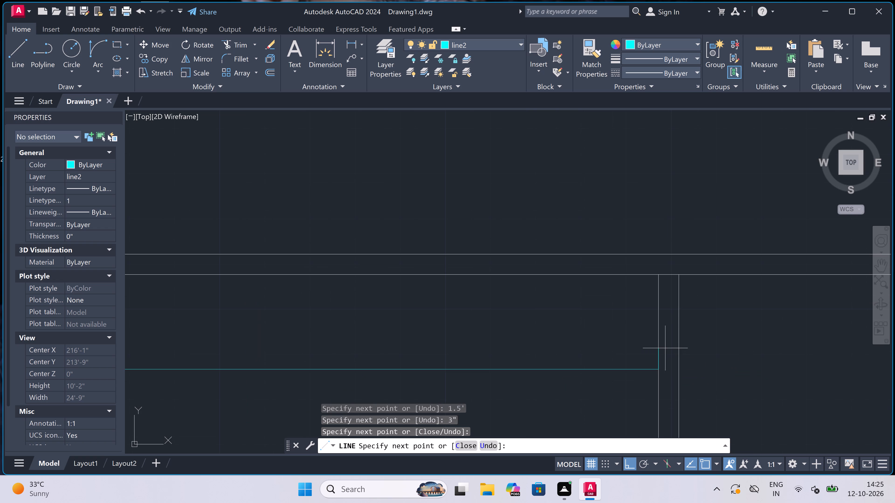
key("1")
type("\"")
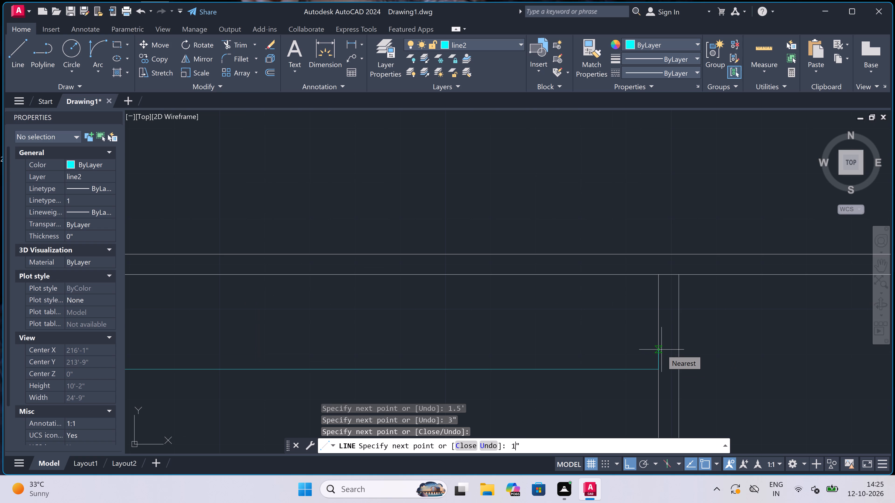
key("space")
scroll(344, 365, "down", 2)
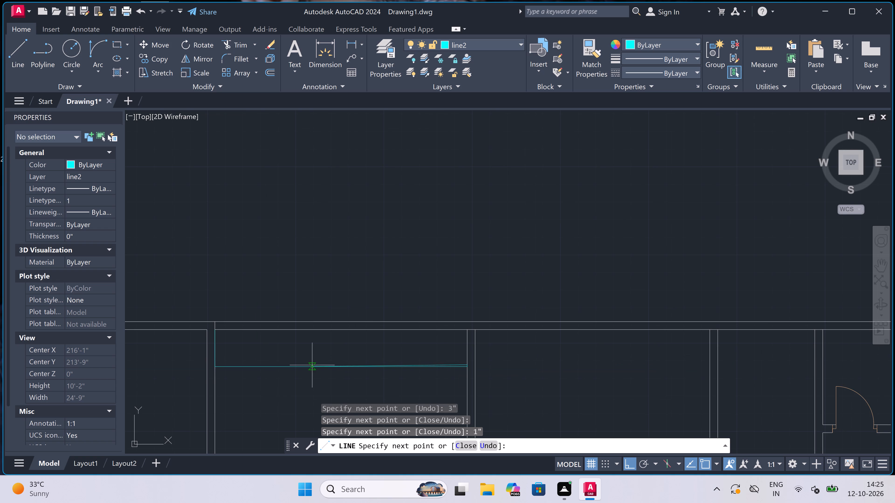
scroll(167, 360, "up", 2)
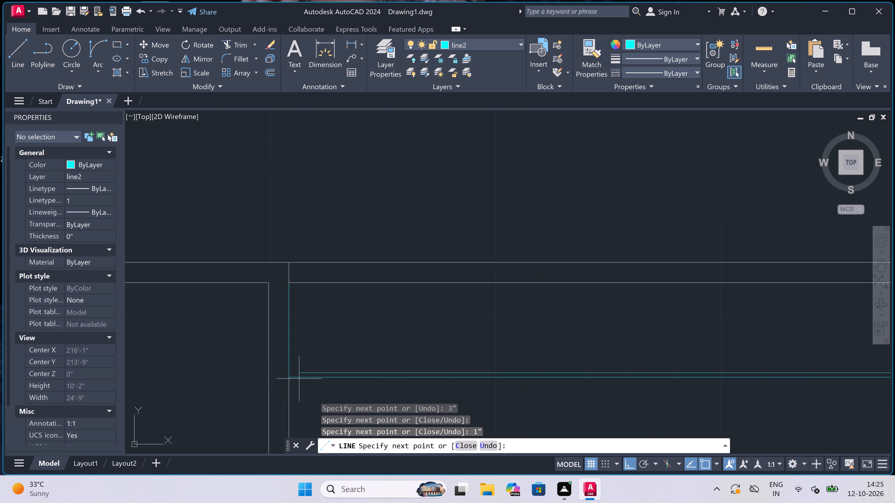
scroll(287, 374, "up", 2)
left_click(290, 370)
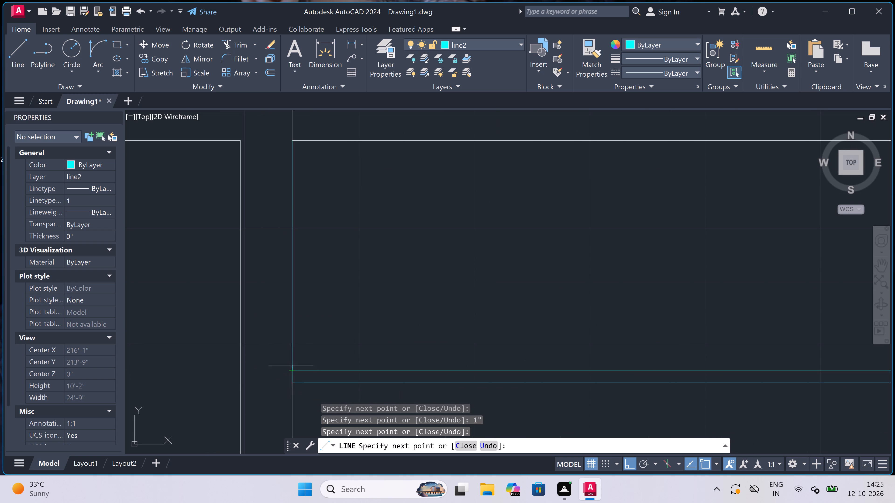
key("Escape")
Erase the 1'6" and 3" vertical helper segments on layer line2 along the bay's west wall.
left_click(292, 315)
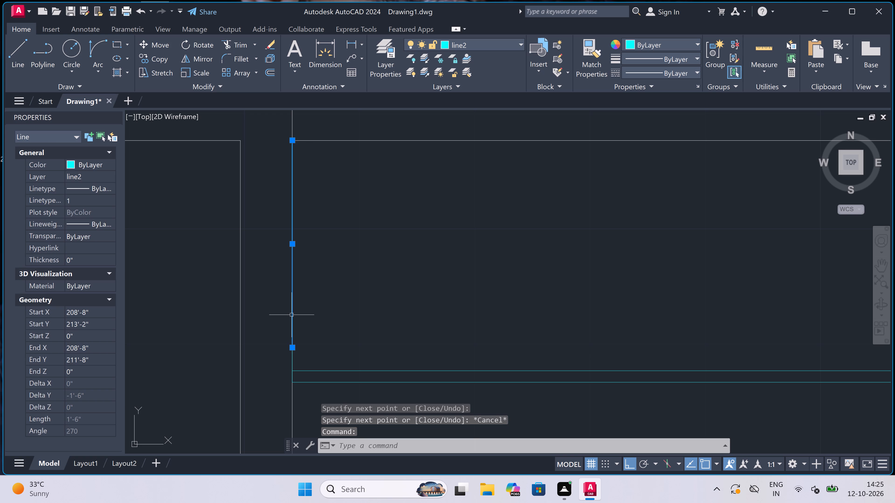
key("Delete")
scroll(292, 315, "down", 2)
scroll(287, 341, "up", 3)
scroll(300, 320, "up", 3)
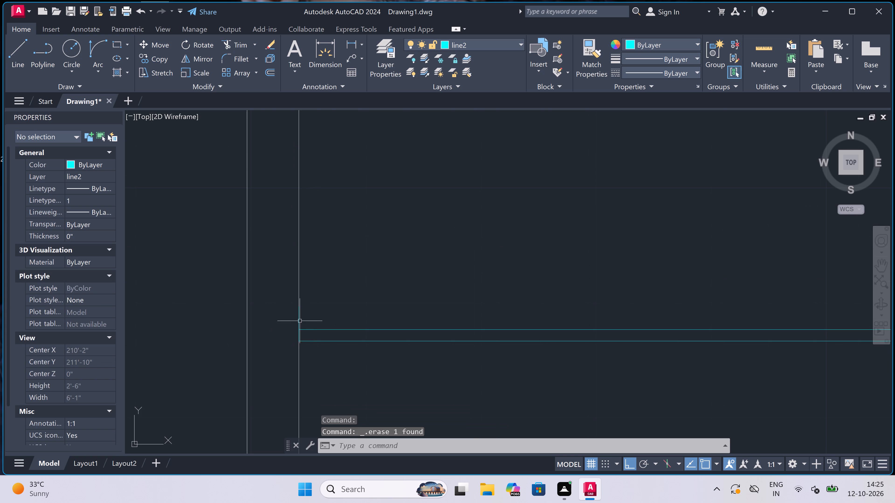
left_click(294, 327)
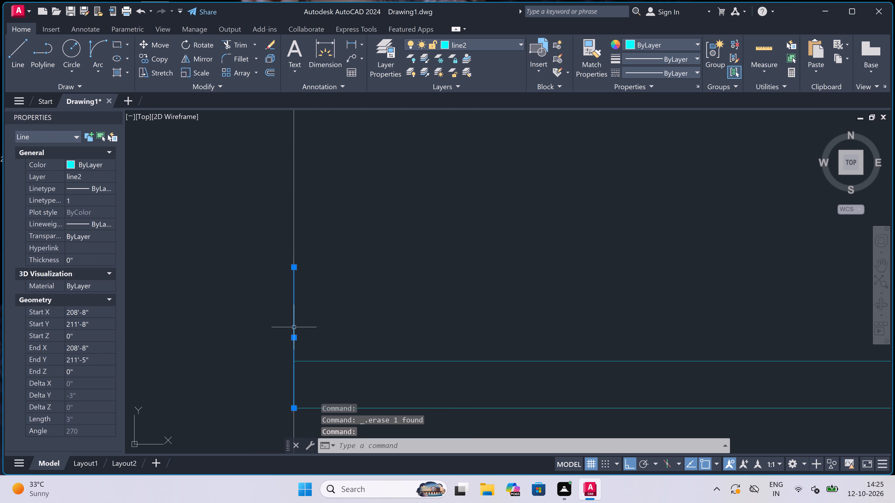
key("Delete")
scroll(294, 327, "down", 5)
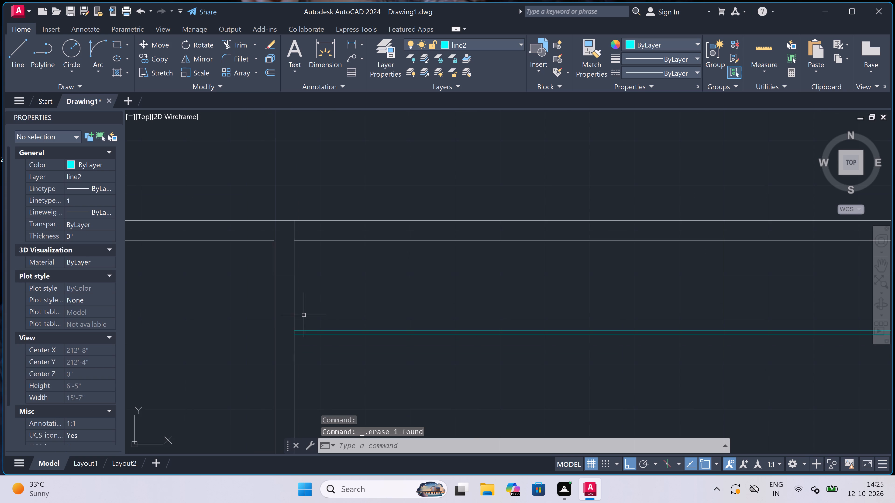
scroll(318, 299, "down", 2)
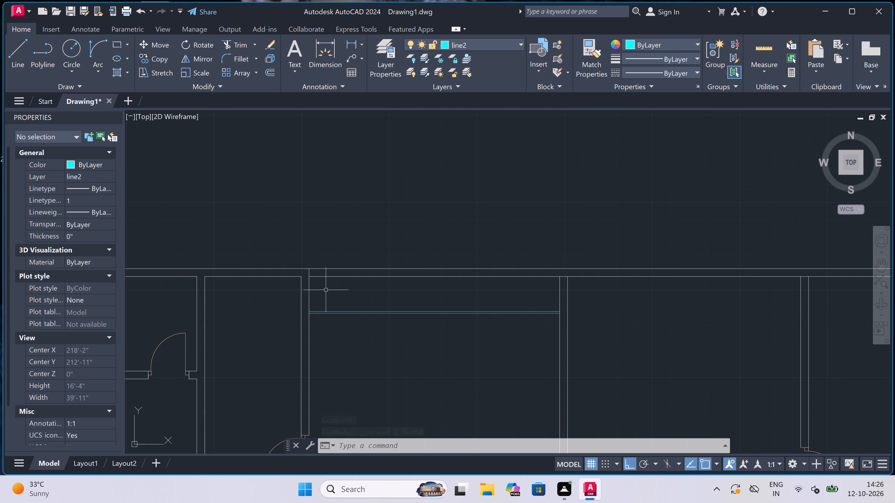
Draw an outline from the double line's upper west end: 3'6" north, east to align with the east wall, and south to the inner northeast corner.
key("l")
key("space")
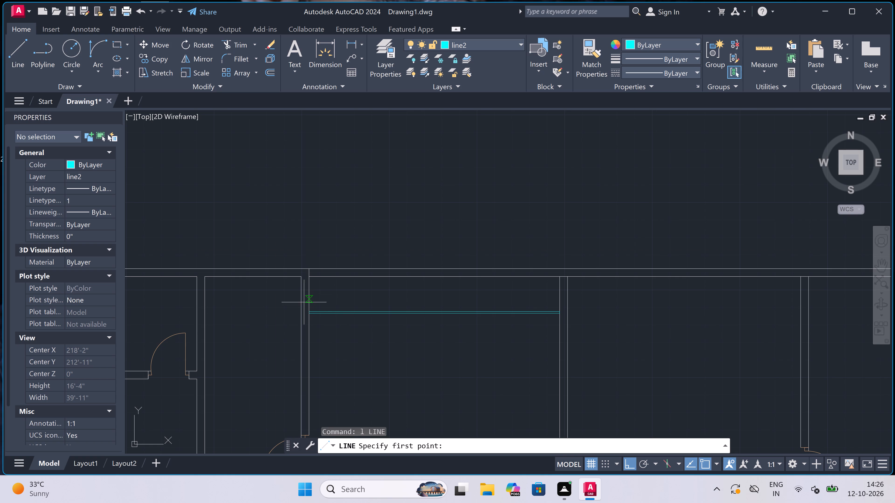
scroll(308, 308, "up", 2)
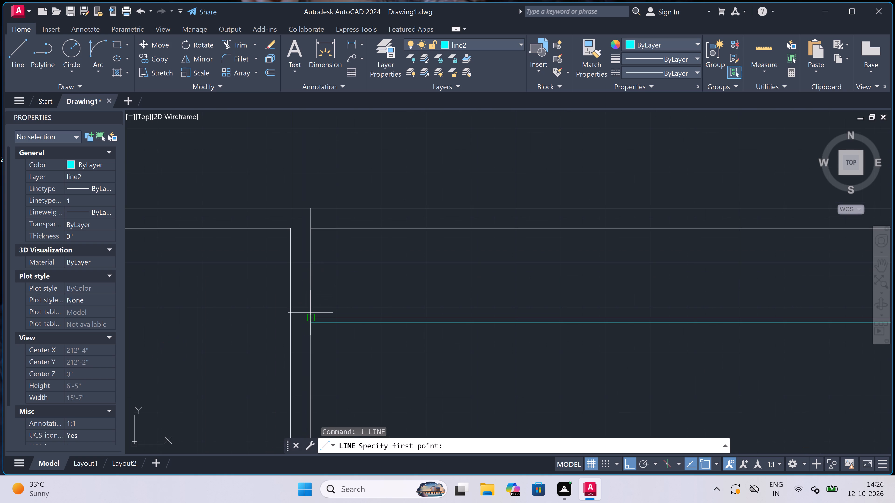
left_click(311, 314)
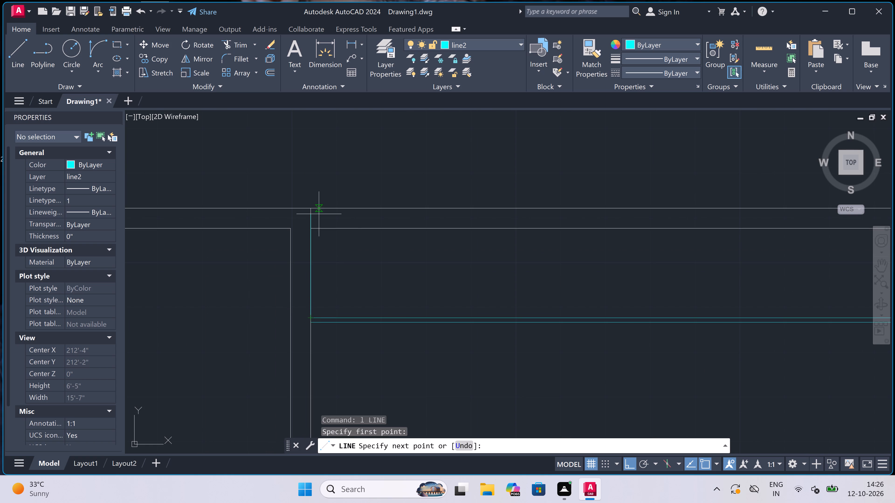
type("3'6\"")
key("space")
scroll(321, 214, "down", 2)
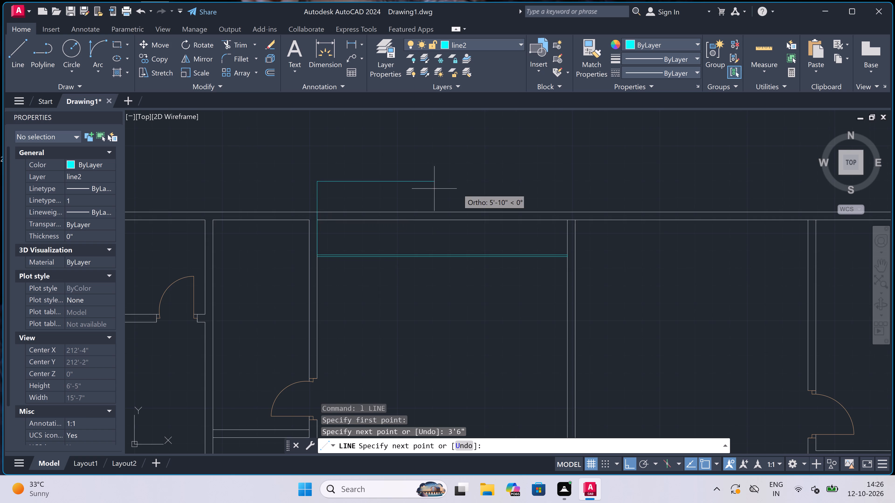
scroll(571, 176, "up", 1)
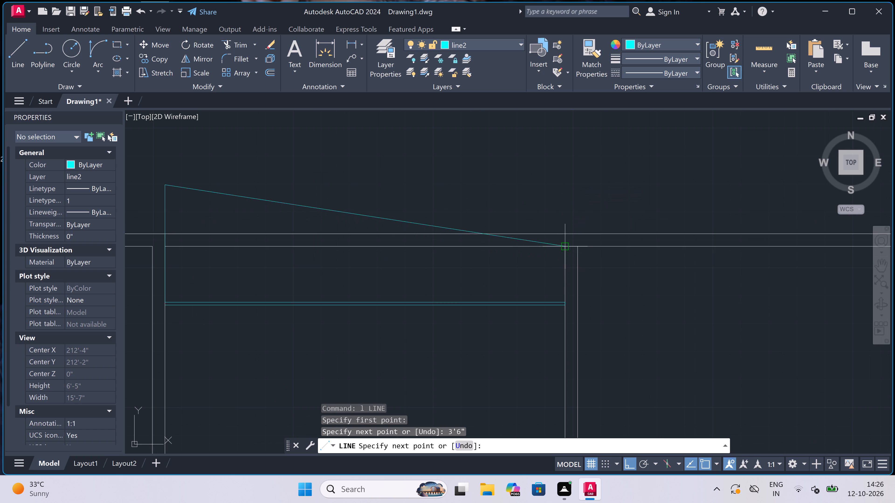
left_click_drag(564, 190, 564, 193)
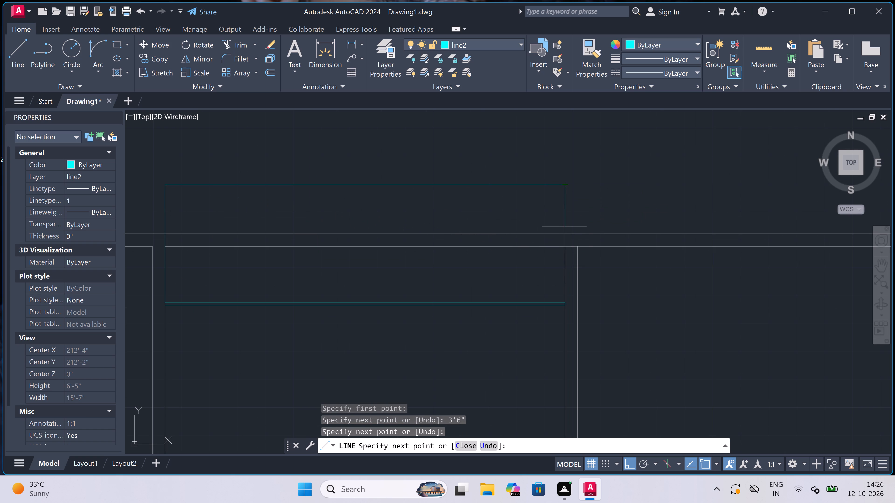
left_click(563, 251)
key("Escape")
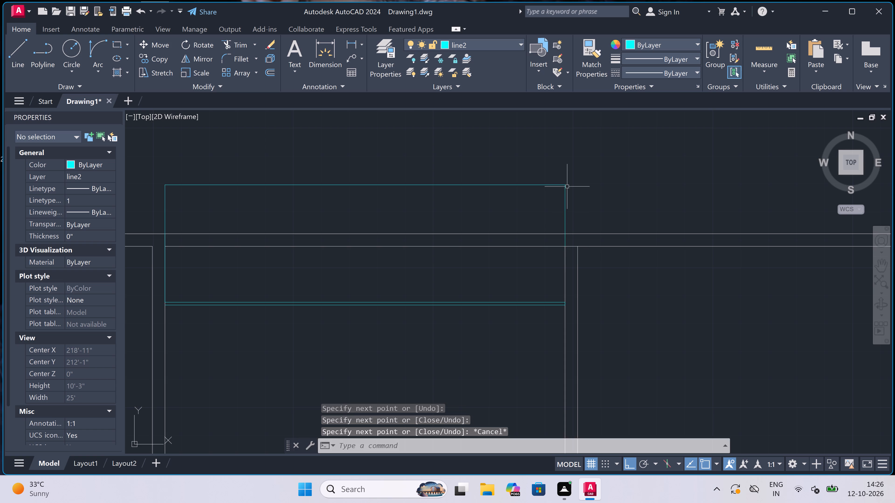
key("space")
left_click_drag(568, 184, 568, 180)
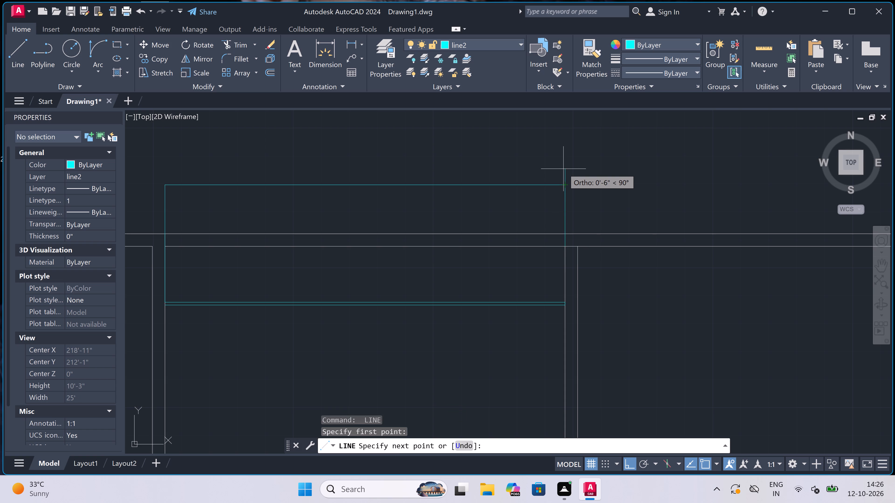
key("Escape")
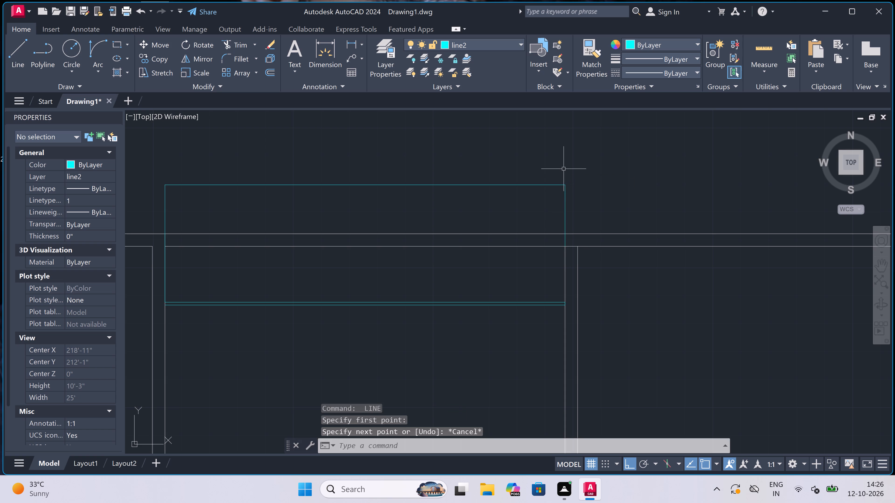
Draw a line from the outline's east side at the outer wall face: 1" east, north level with the outline's top, and 1" further north.
key("space")
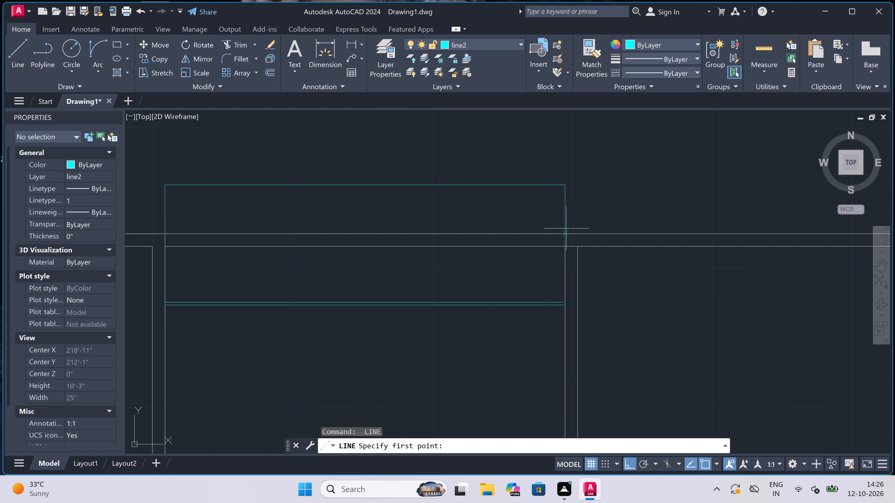
double_click(566, 231)
scroll(567, 229, "up", 2)
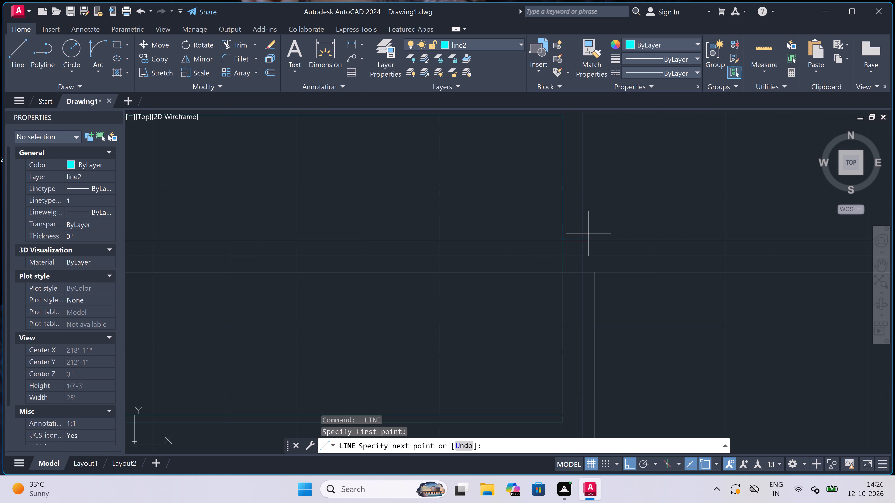
type("1\"")
key("space")
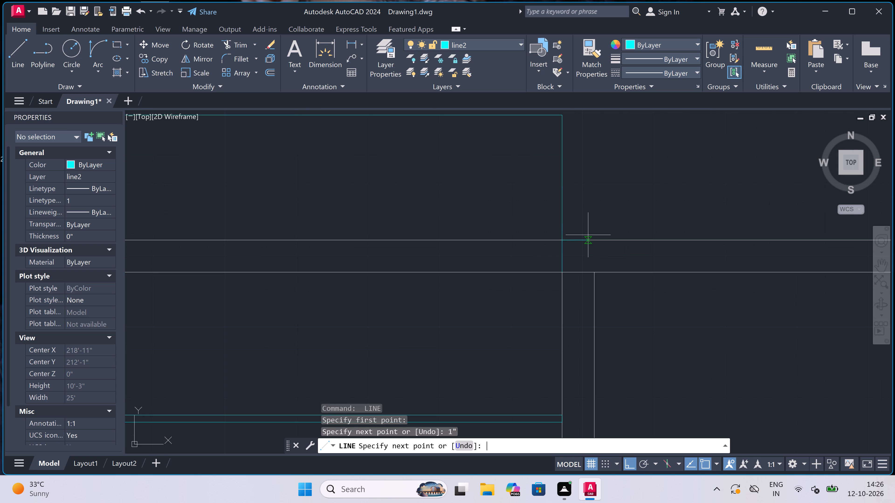
scroll(579, 240, "down", 2)
scroll(577, 182, "up", 3)
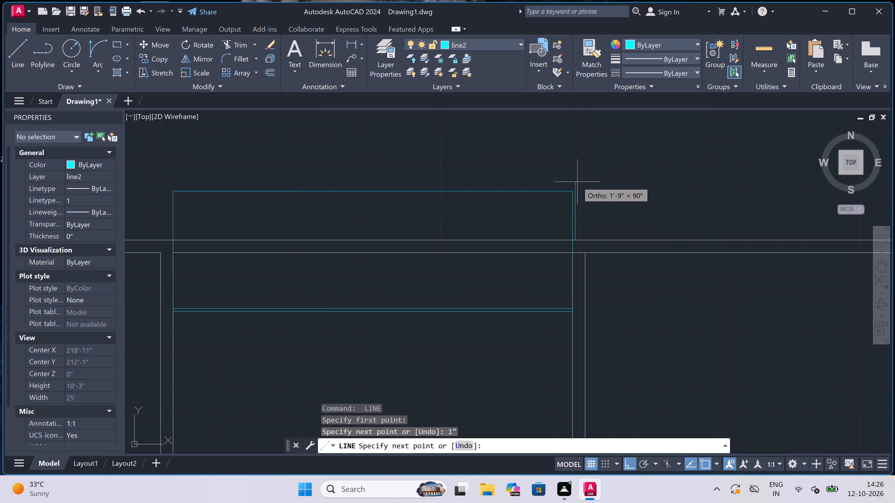
scroll(553, 207, "up", 3)
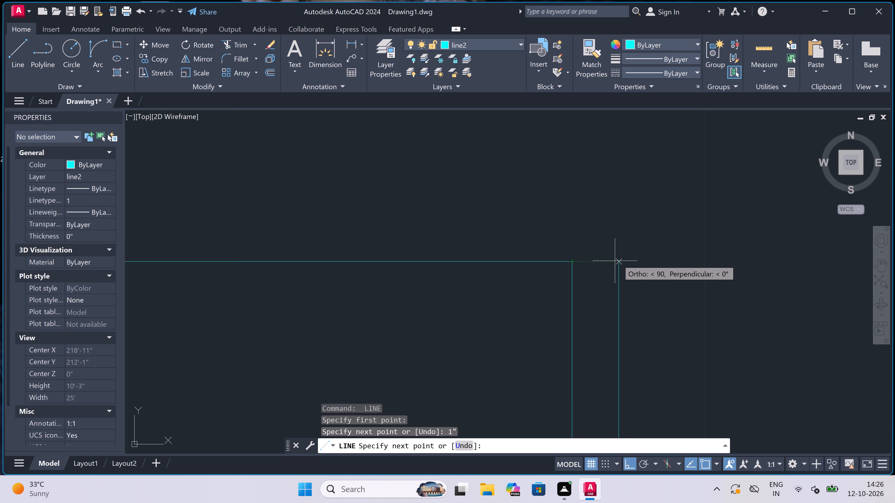
left_click(618, 260)
type("1\"")
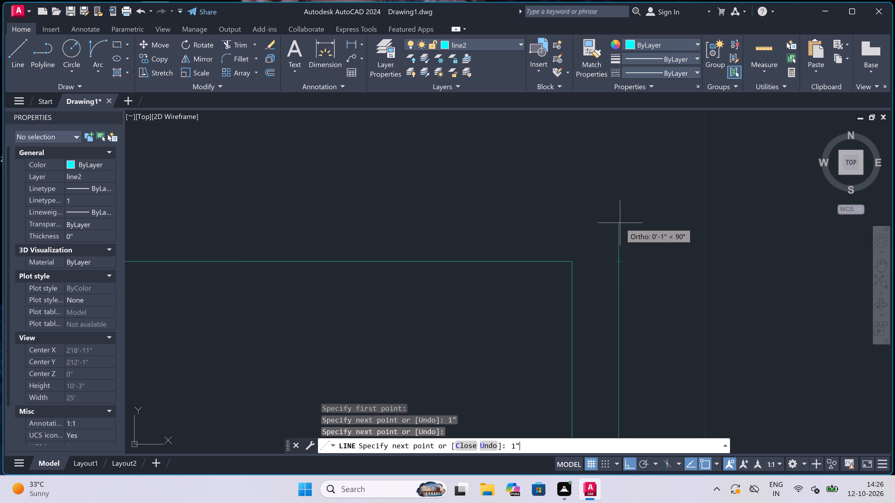
key("space")
Continue the line west, parallel to the outline's top edge, until it aligns with the outline's west side.
scroll(605, 222, "down", 3)
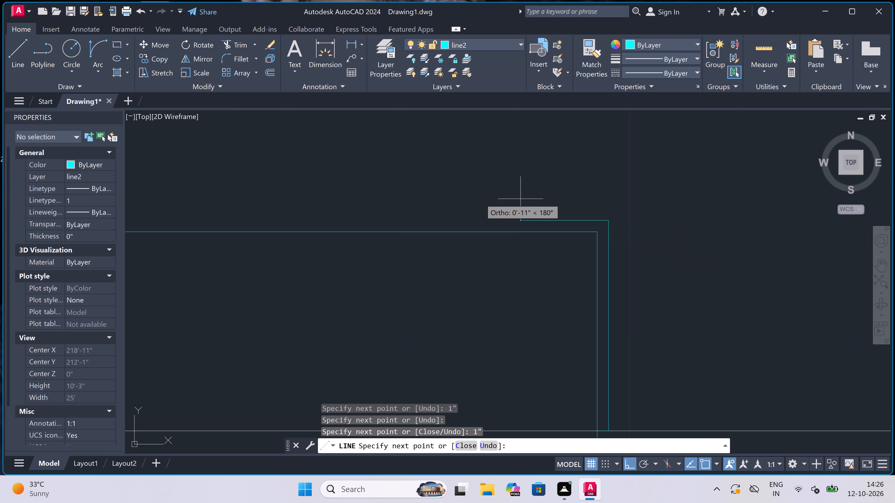
scroll(478, 199, "down", 3)
scroll(272, 191, "down", 3)
scroll(230, 194, "up", 1)
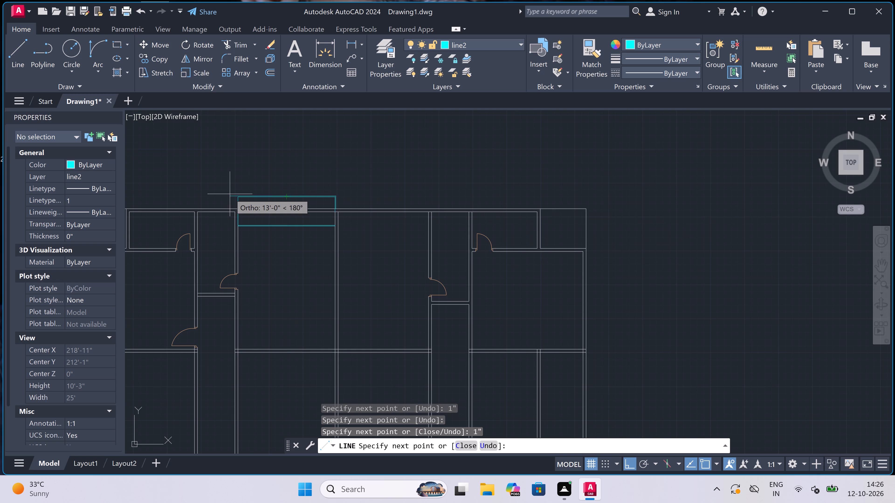
scroll(230, 194, "up", 5)
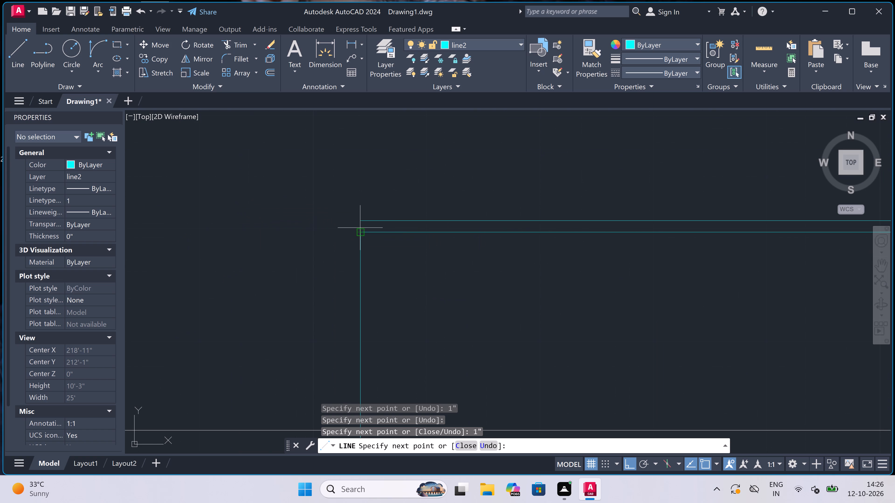
left_click(360, 218)
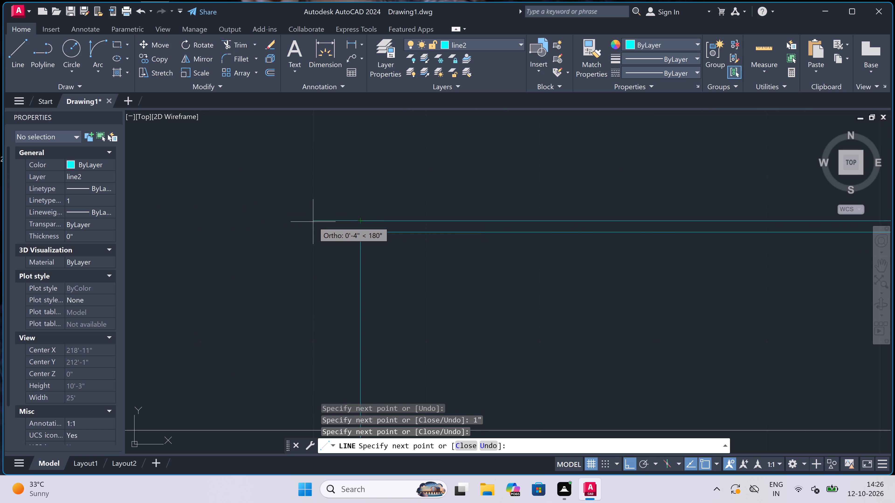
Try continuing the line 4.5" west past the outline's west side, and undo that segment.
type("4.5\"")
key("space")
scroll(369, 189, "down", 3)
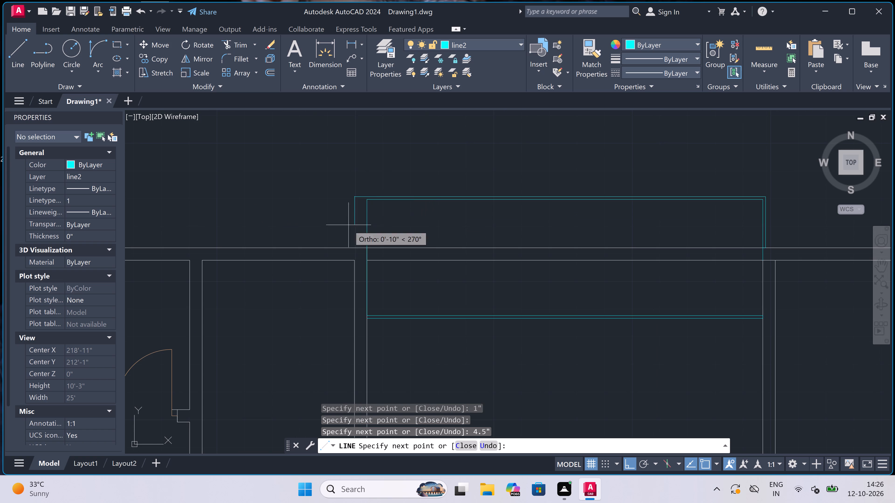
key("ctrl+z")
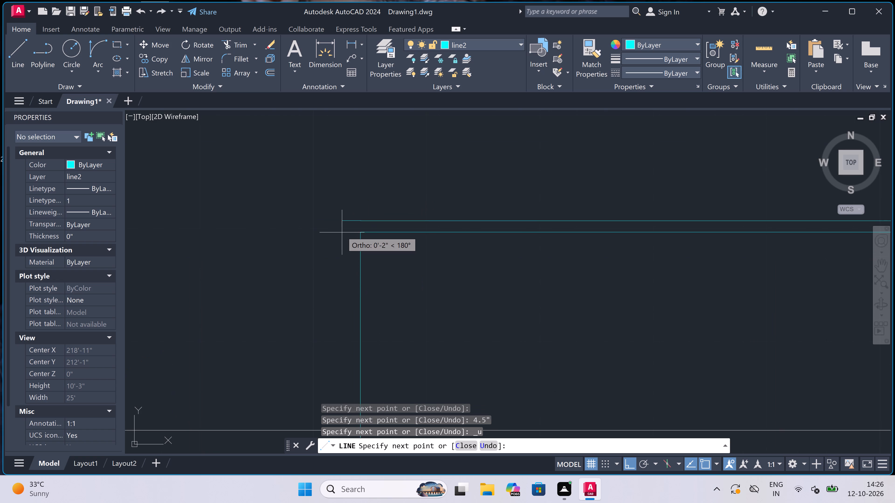
Continue the line 1" west and south to the outer wall face, finishing the outer outline of the projection.
type("1\"")
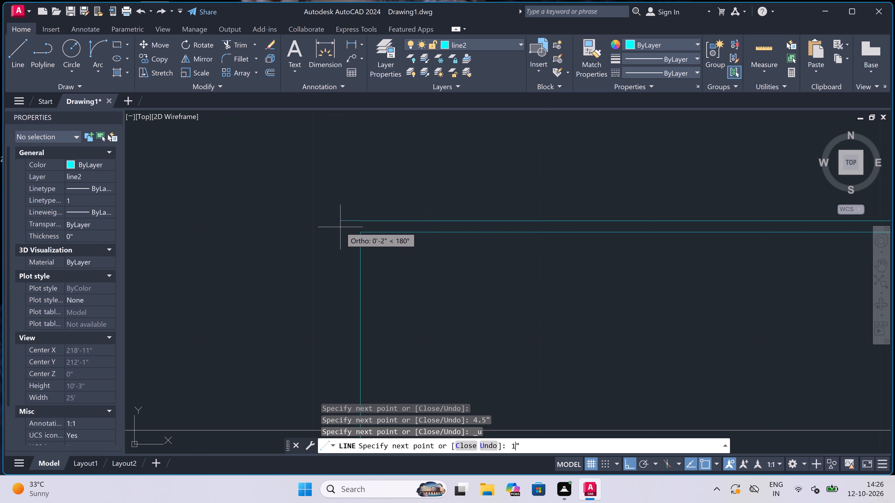
key("space")
scroll(340, 262, "down", 4)
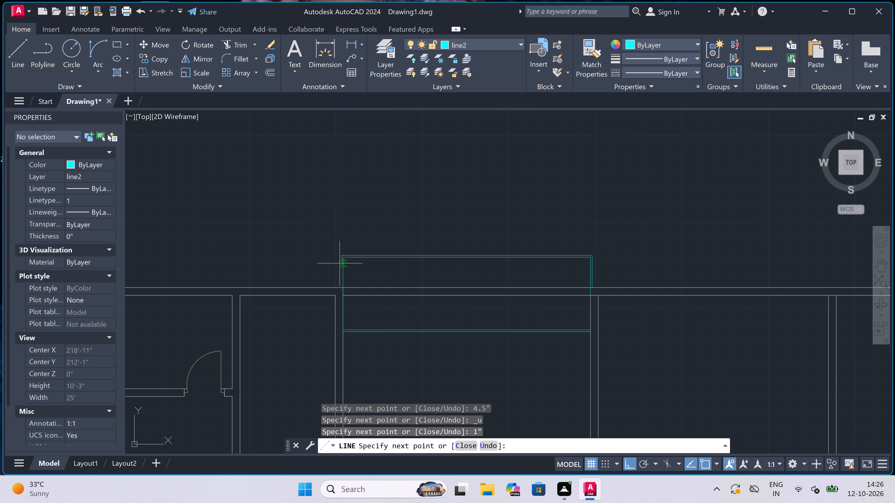
scroll(350, 266, "up", 3)
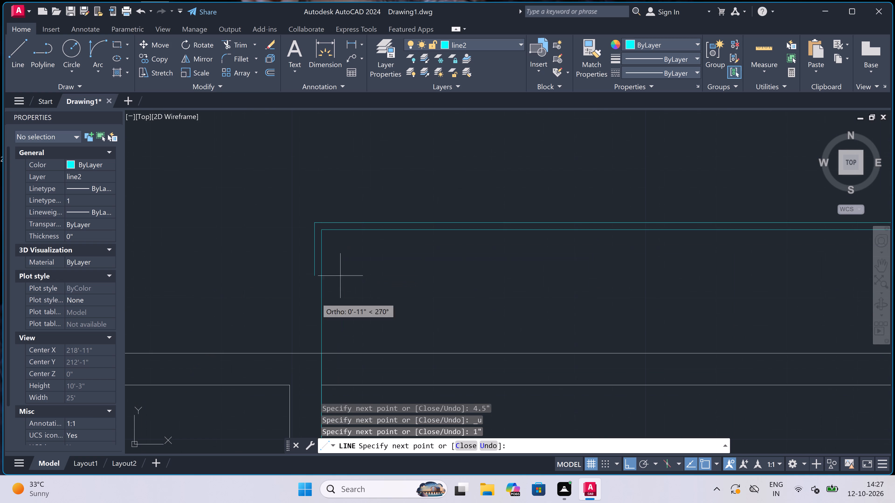
left_click(312, 353)
key("Escape")
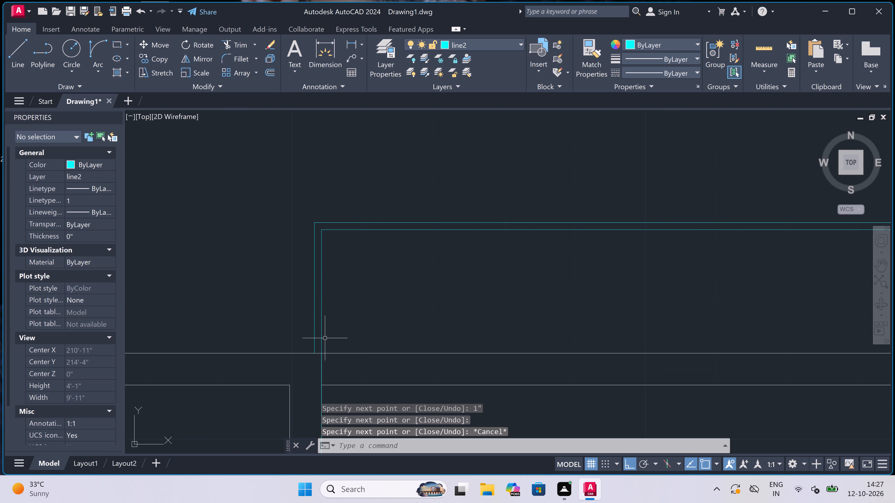
Trim the projection's inner side lines where they cross the wall thickness at the west and east ends.
key("t")
key("r")
key("space")
scroll(350, 351, "down", 2)
scroll(341, 362, "up", 2)
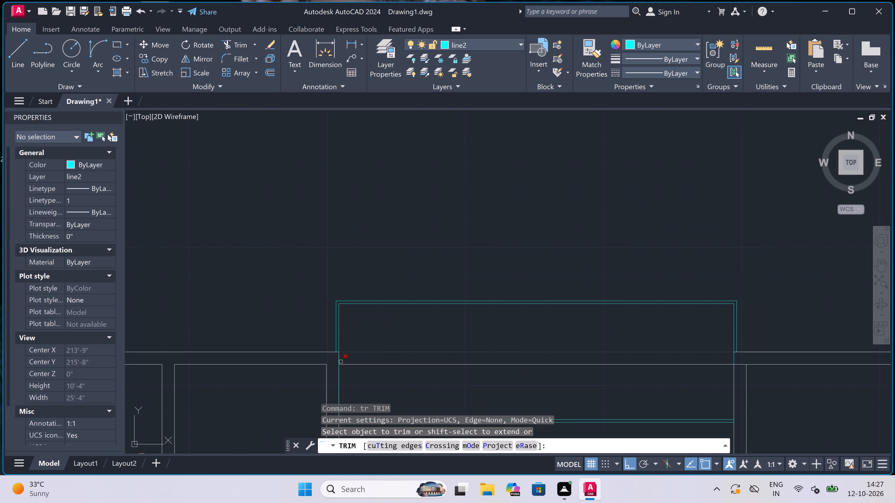
left_click(333, 359)
left_click(362, 357)
scroll(361, 357, "down", 3)
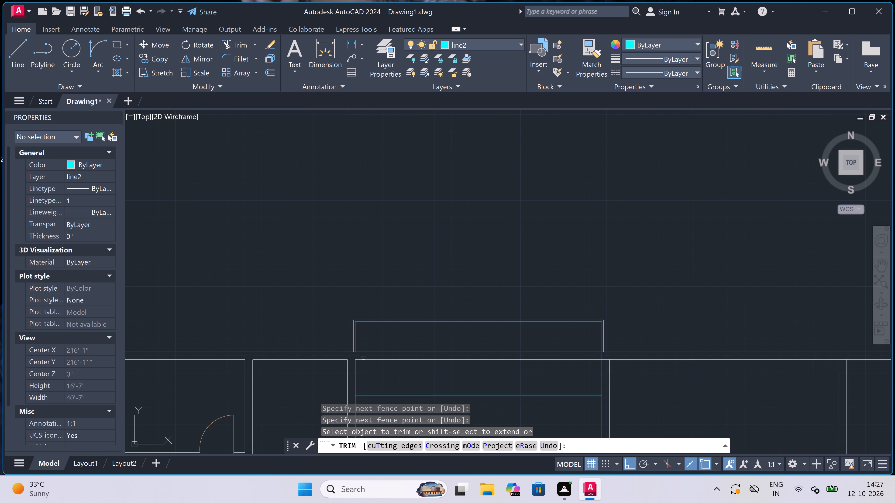
scroll(605, 360, "up", 3)
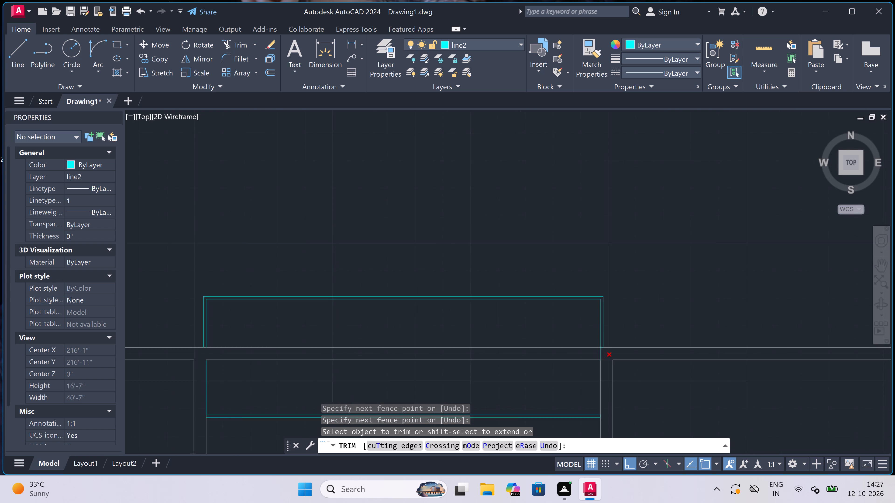
left_click(604, 351)
left_click(578, 354)
left_click(605, 371)
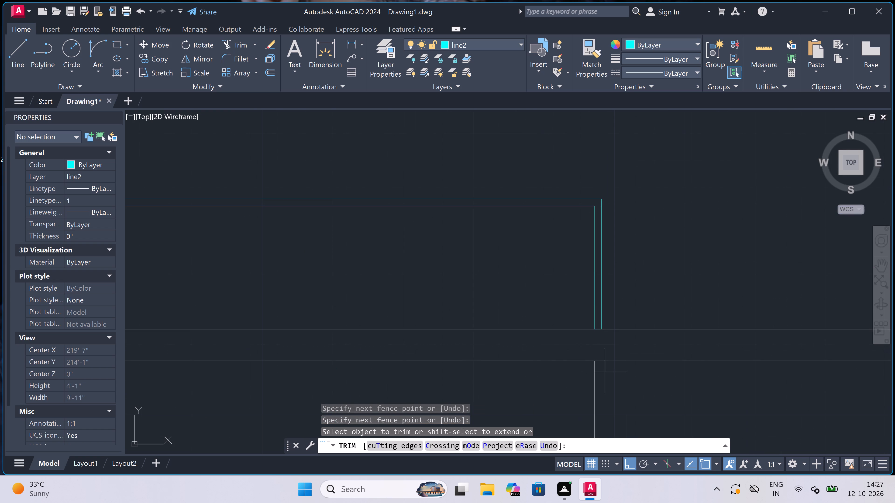
left_click(602, 349)
scroll(499, 288, "down", 4)
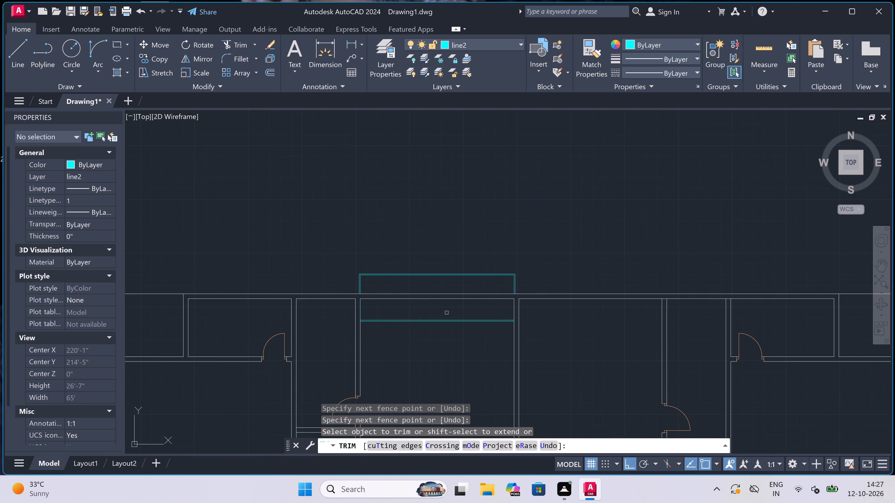
key("Escape")
Erase the leftover line2 segment overlapping the bay's west wall between the wall and the double line.
scroll(350, 319, "up", 3)
scroll(391, 299, "up", 1)
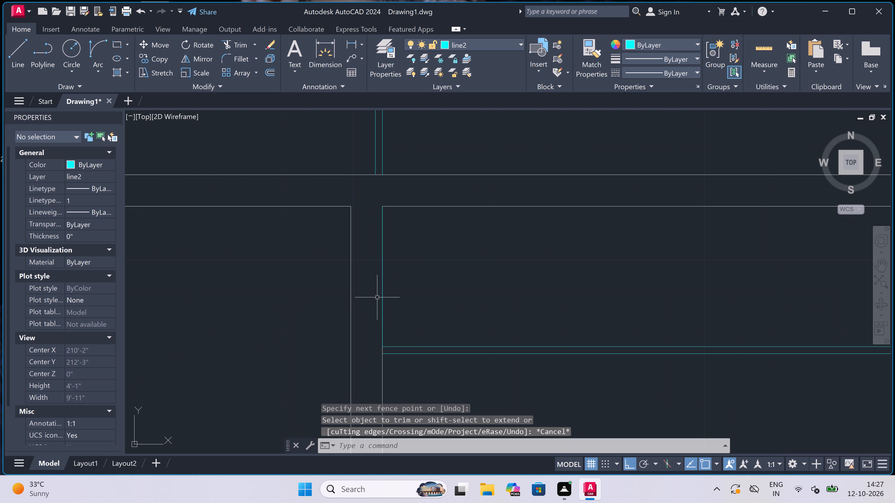
left_click(382, 291)
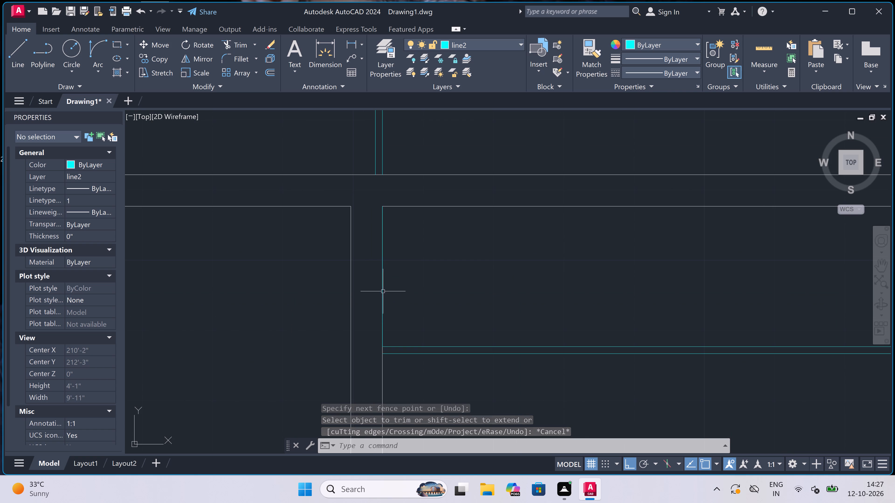
key("Delete")
Extend the bay's inner west and east wall lines north to the outer wall face.
scroll(385, 288, "down", 3)
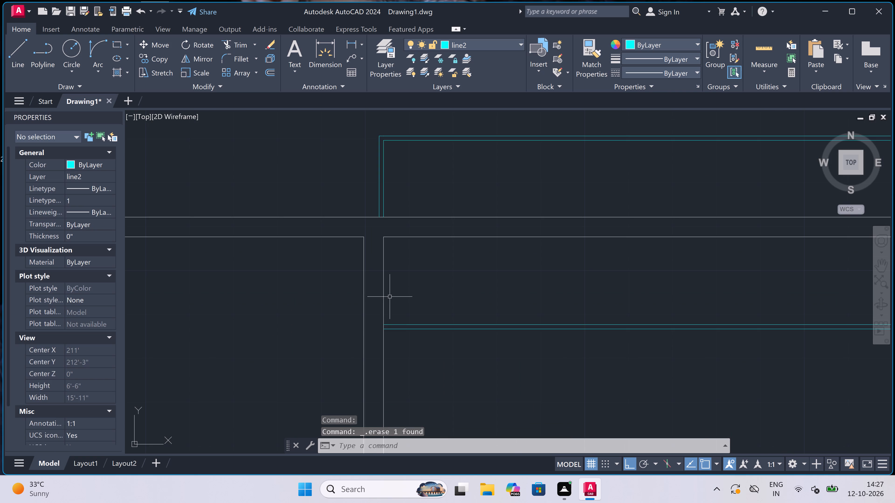
key("e")
key("x")
key("space")
left_click_drag(374, 255, 378, 254)
left_click(407, 254)
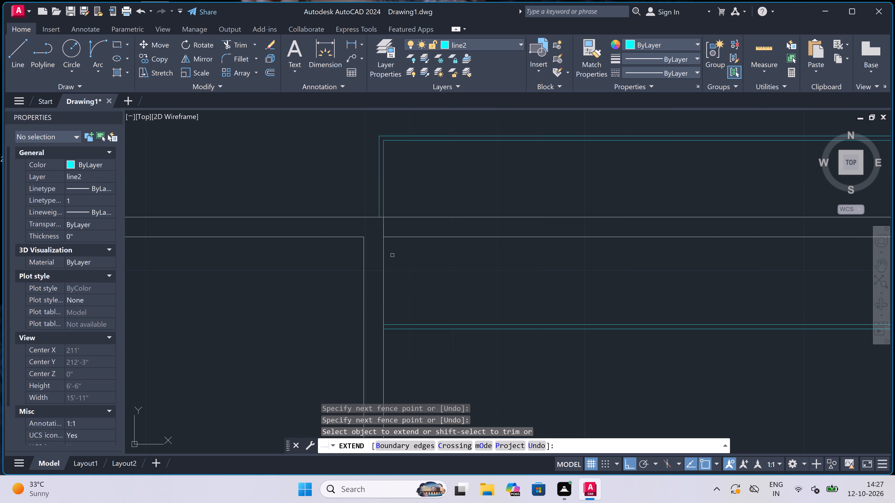
scroll(695, 248, "down", 2)
scroll(828, 250, "up", 1)
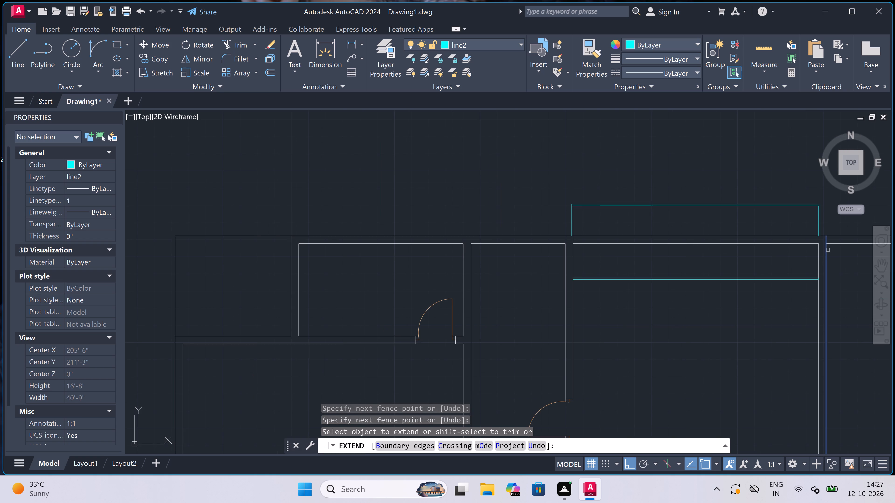
left_click(813, 265)
key("Escape")
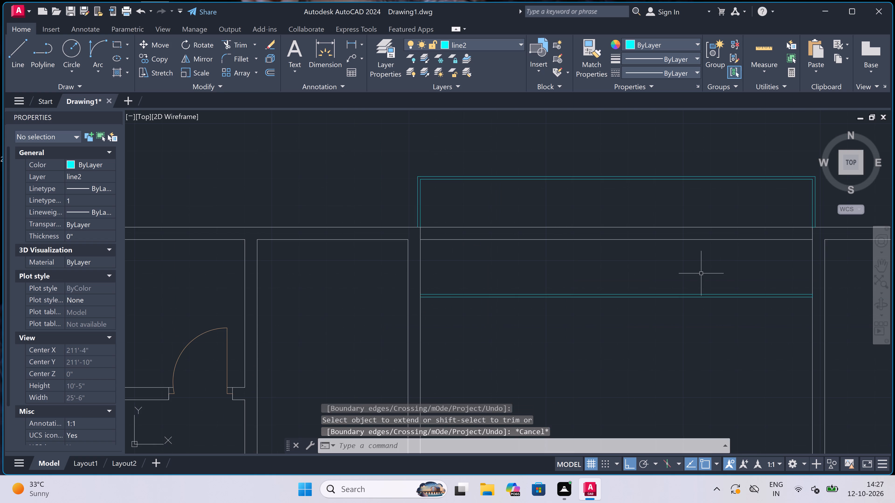
Trim both north wall lines between the bay's west and east walls to open the bay into the projection.
key("t")
key("r")
key("space")
left_click_drag(666, 221, 666, 226)
left_click(626, 286)
scroll(518, 263, "down", 3)
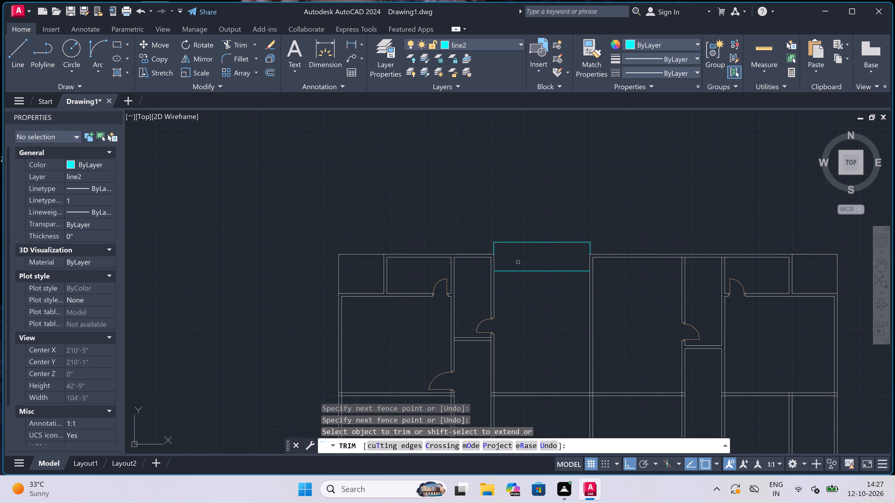
scroll(518, 262, "down", 1)
scroll(663, 263, "up", 2)
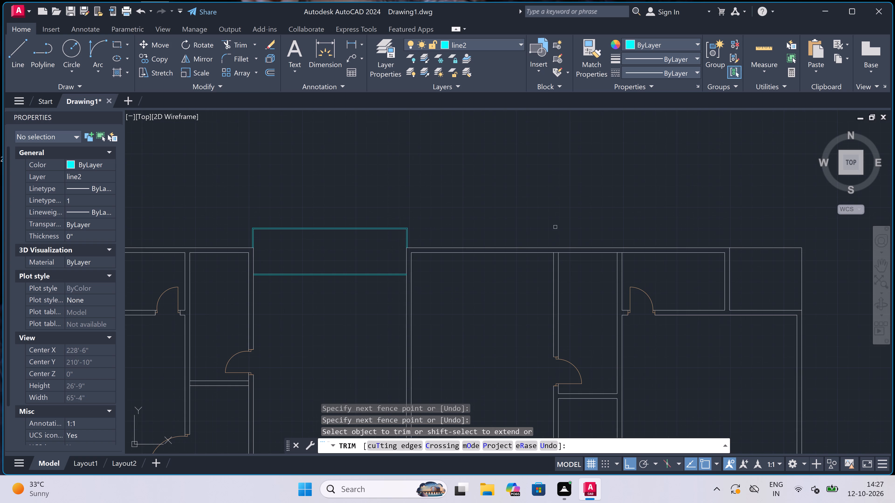
scroll(382, 230, "up", 1)
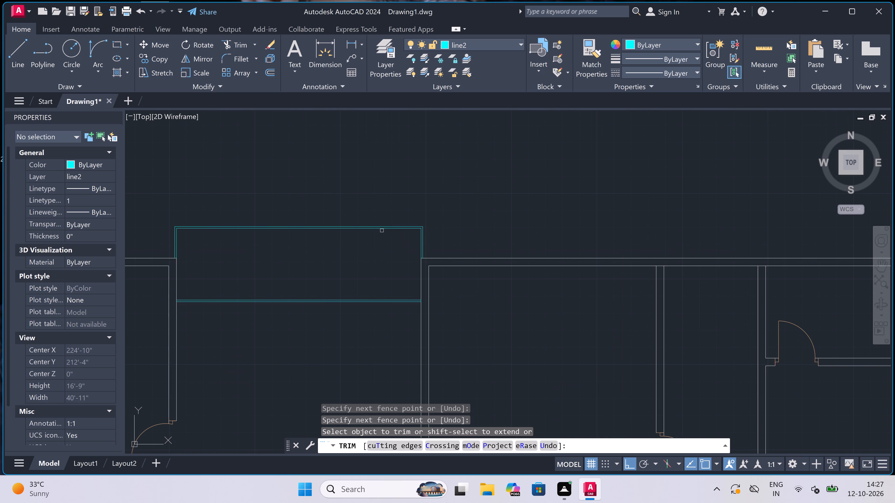
key("Escape")
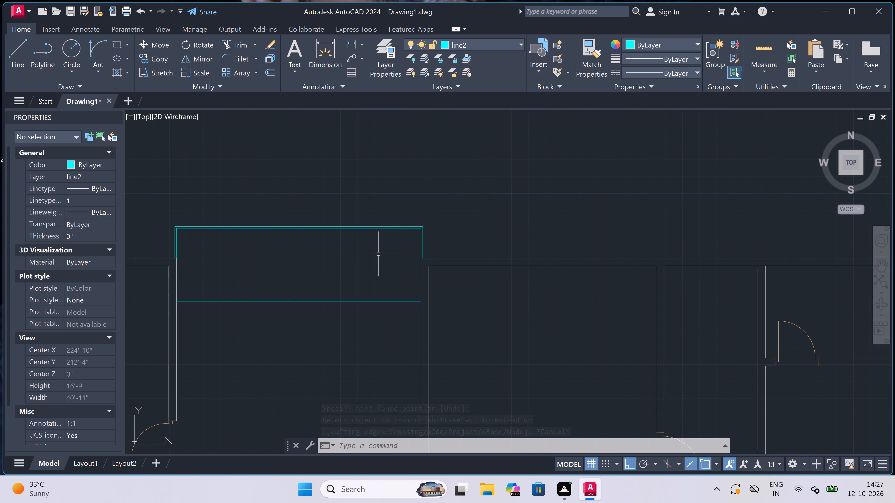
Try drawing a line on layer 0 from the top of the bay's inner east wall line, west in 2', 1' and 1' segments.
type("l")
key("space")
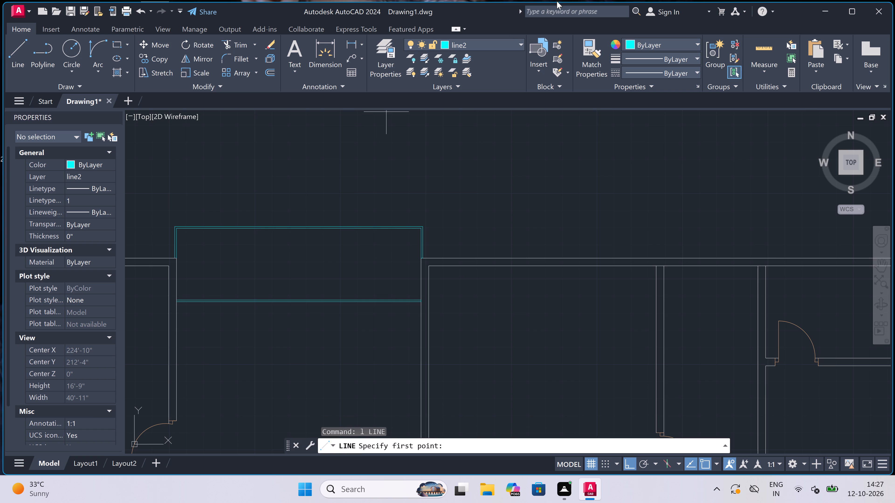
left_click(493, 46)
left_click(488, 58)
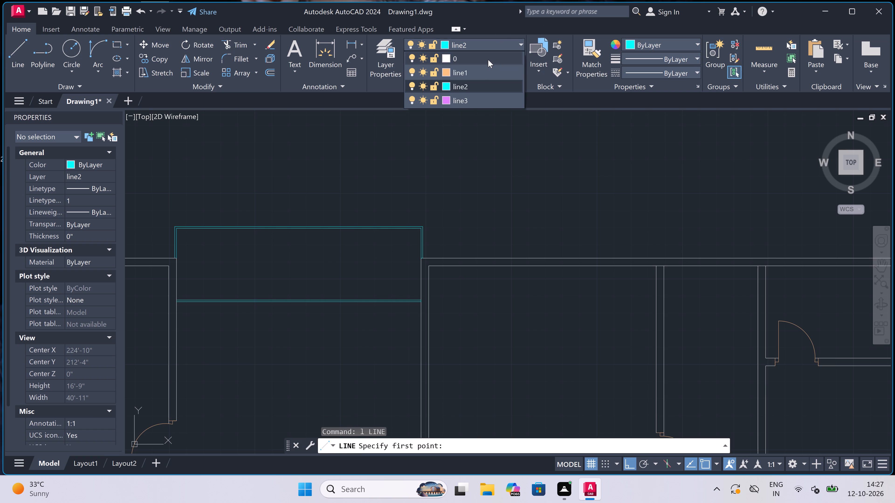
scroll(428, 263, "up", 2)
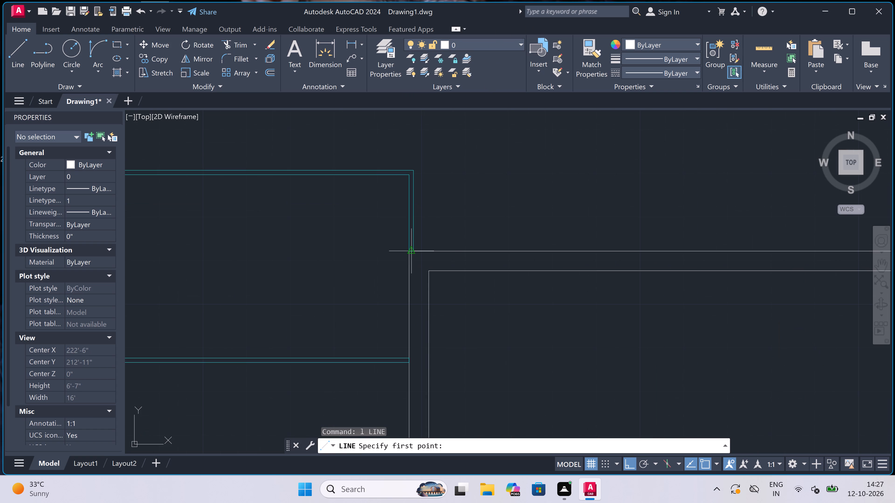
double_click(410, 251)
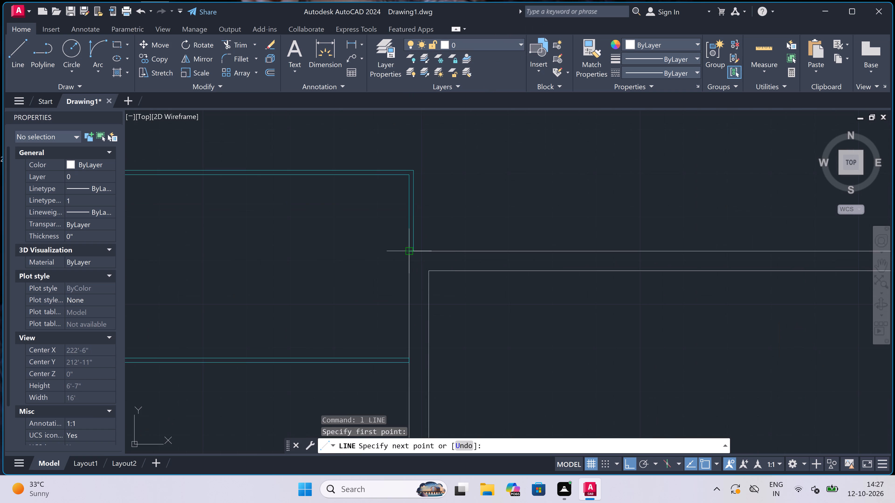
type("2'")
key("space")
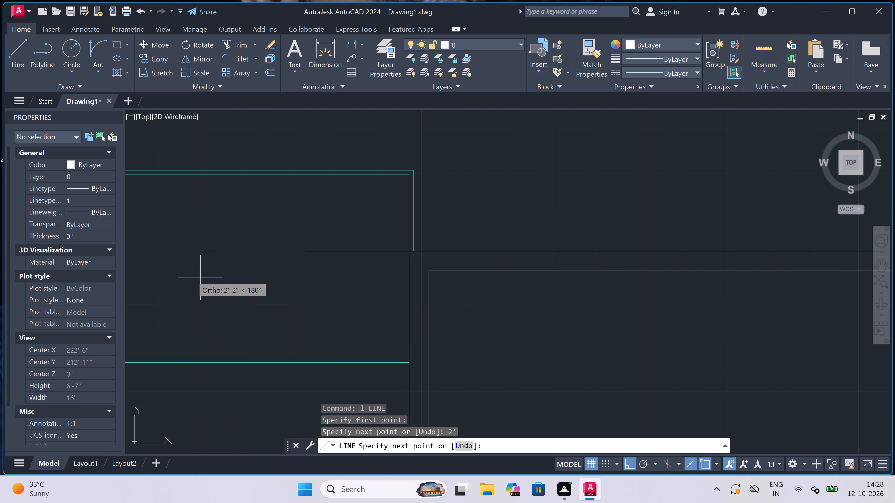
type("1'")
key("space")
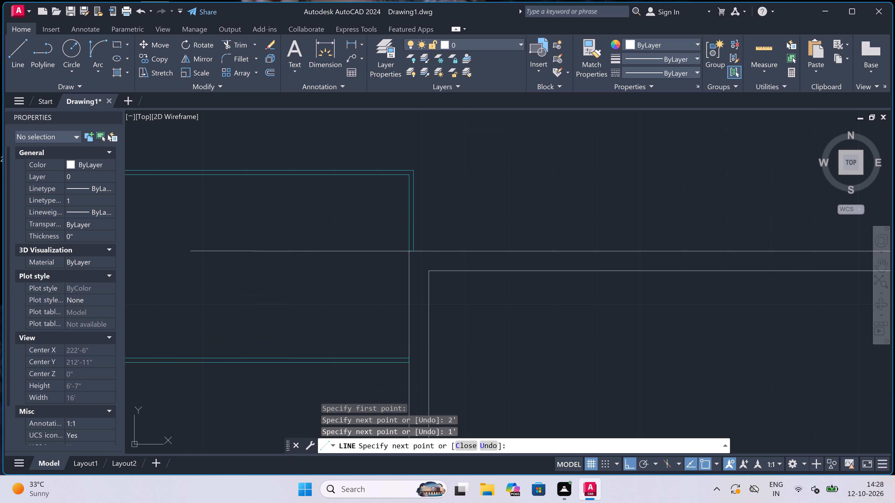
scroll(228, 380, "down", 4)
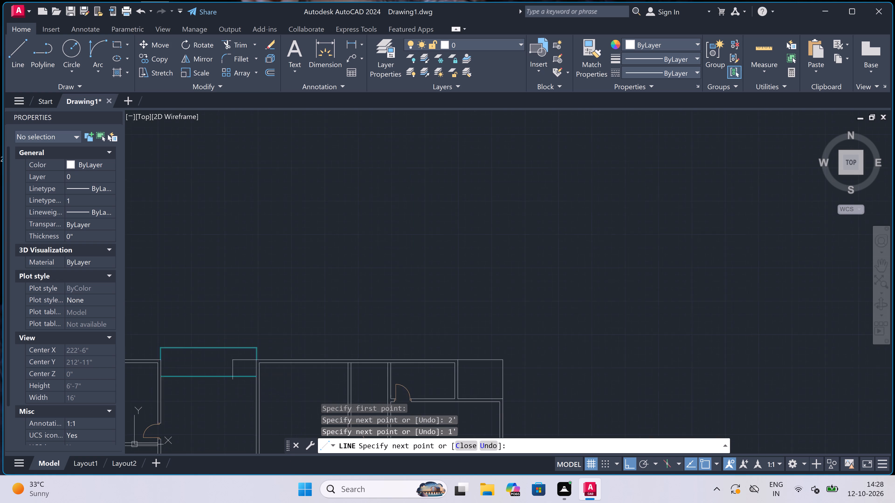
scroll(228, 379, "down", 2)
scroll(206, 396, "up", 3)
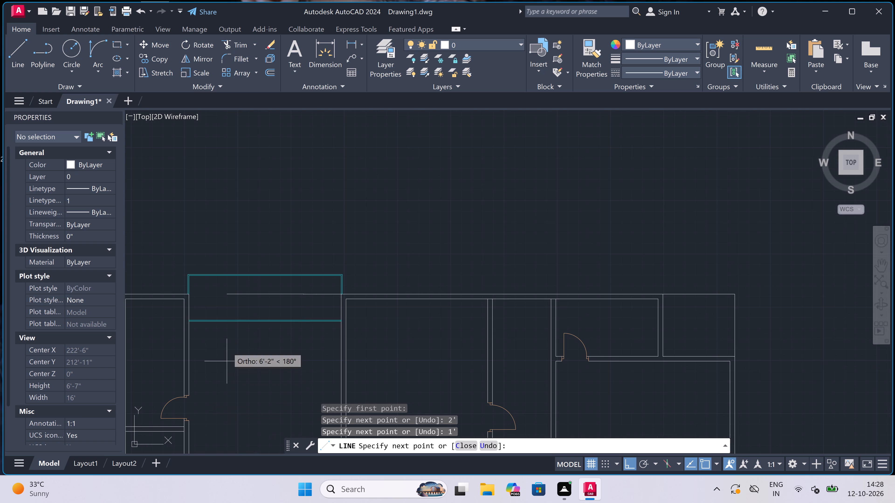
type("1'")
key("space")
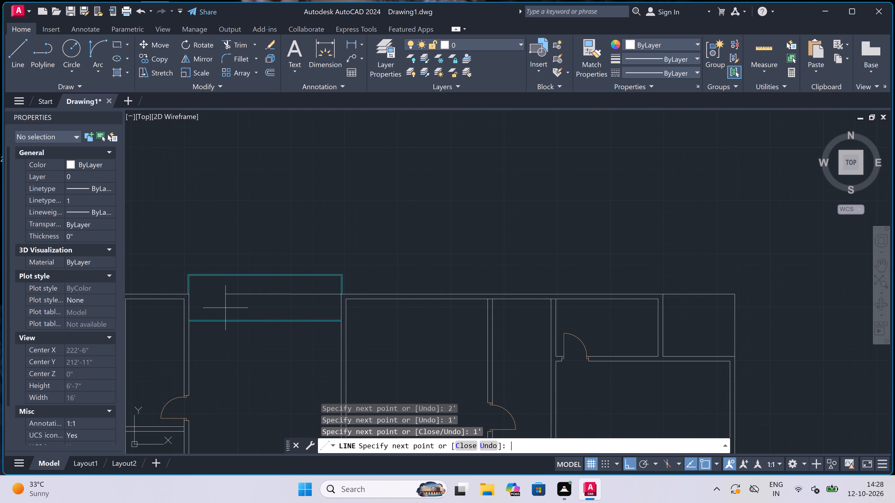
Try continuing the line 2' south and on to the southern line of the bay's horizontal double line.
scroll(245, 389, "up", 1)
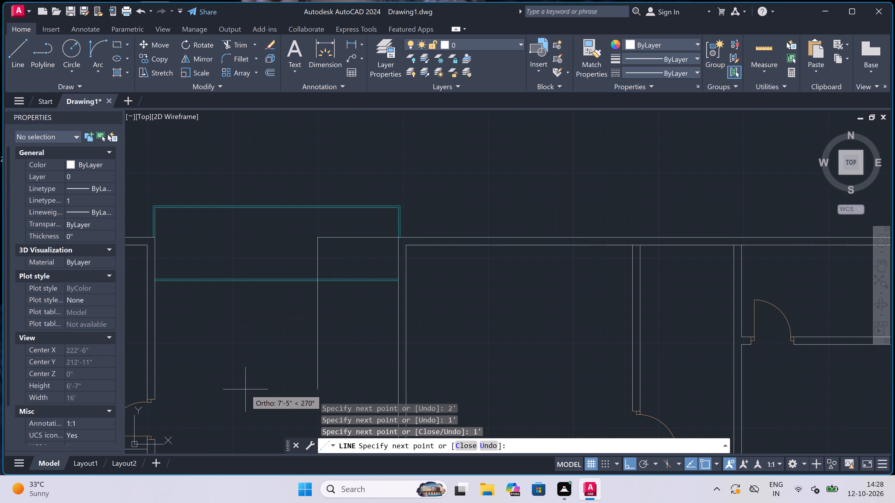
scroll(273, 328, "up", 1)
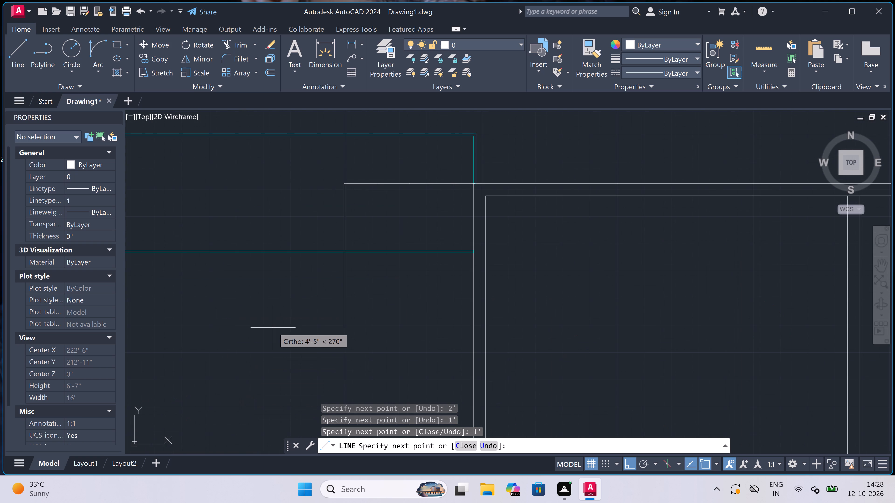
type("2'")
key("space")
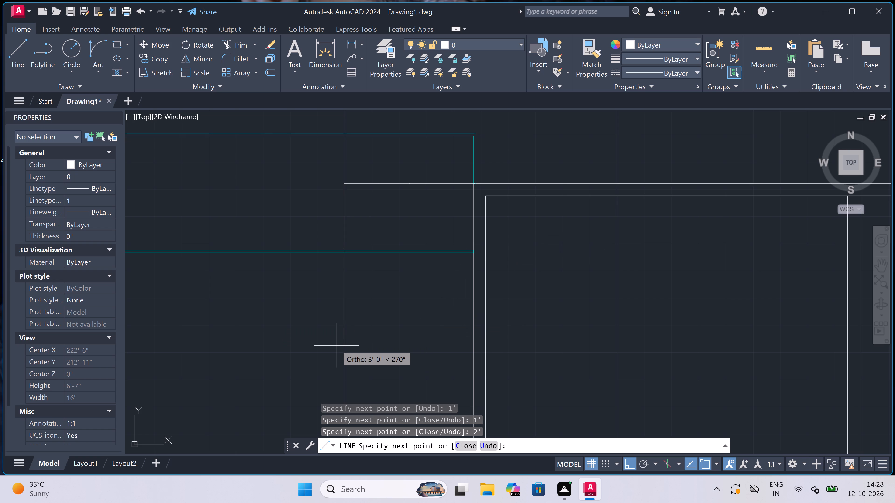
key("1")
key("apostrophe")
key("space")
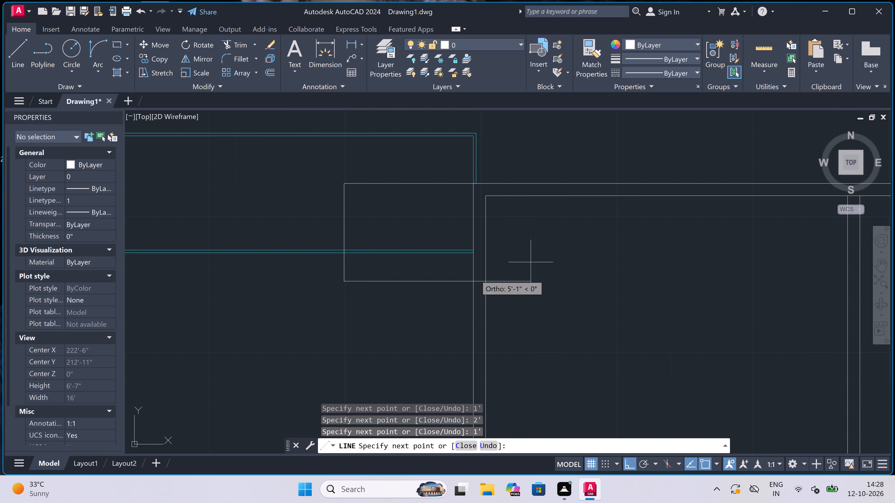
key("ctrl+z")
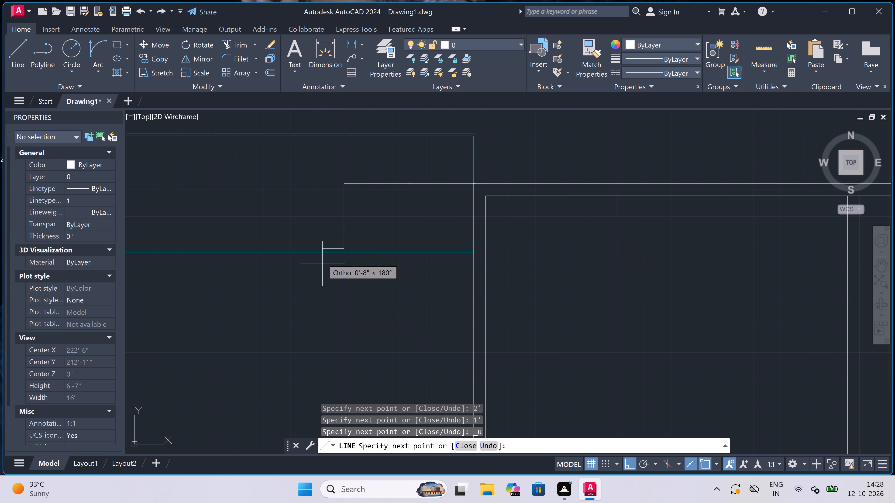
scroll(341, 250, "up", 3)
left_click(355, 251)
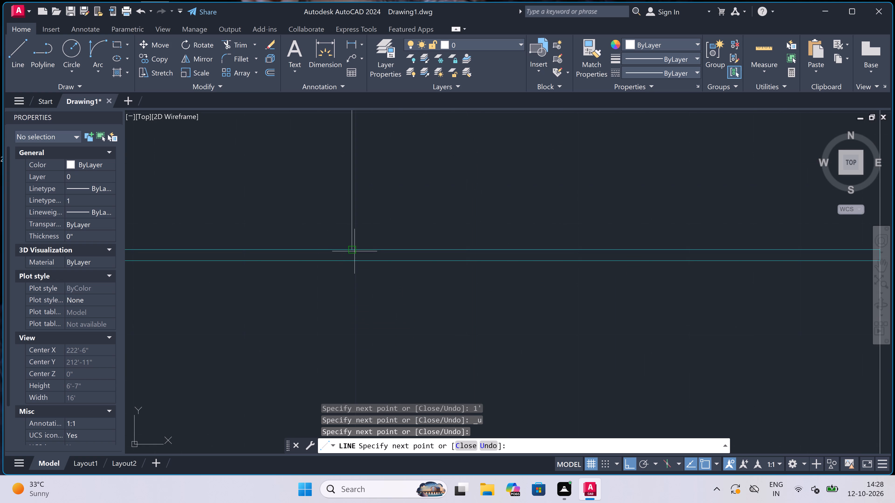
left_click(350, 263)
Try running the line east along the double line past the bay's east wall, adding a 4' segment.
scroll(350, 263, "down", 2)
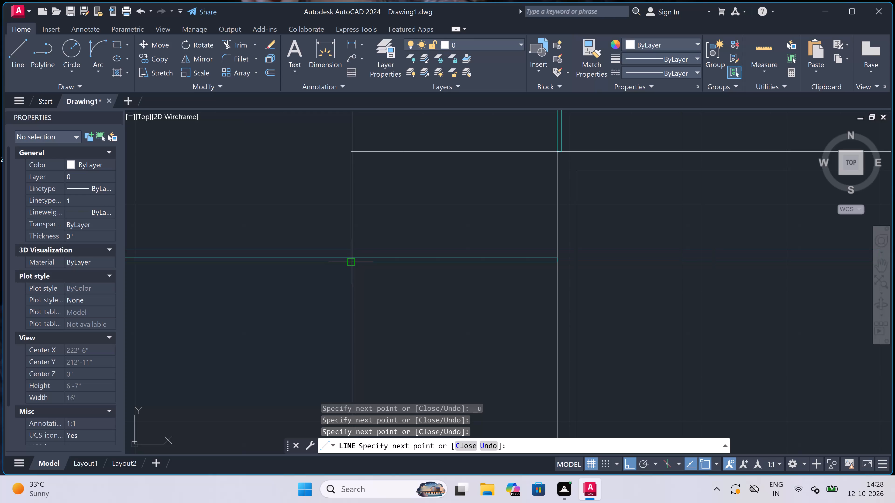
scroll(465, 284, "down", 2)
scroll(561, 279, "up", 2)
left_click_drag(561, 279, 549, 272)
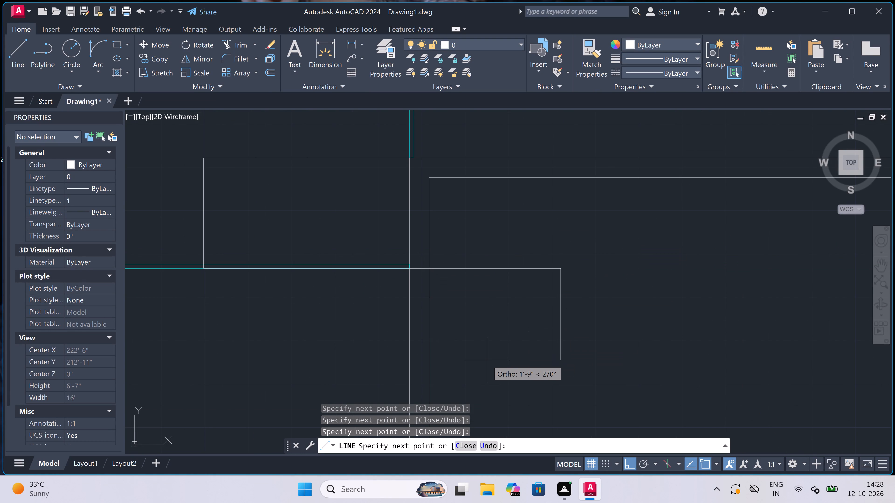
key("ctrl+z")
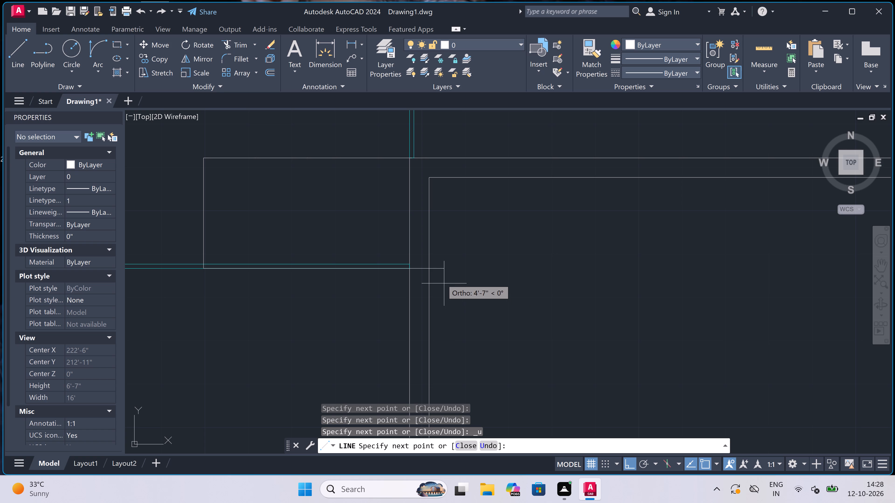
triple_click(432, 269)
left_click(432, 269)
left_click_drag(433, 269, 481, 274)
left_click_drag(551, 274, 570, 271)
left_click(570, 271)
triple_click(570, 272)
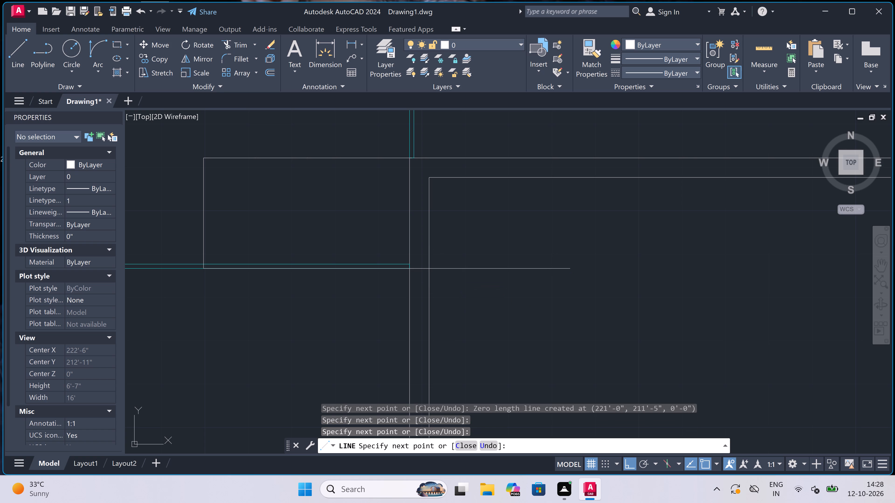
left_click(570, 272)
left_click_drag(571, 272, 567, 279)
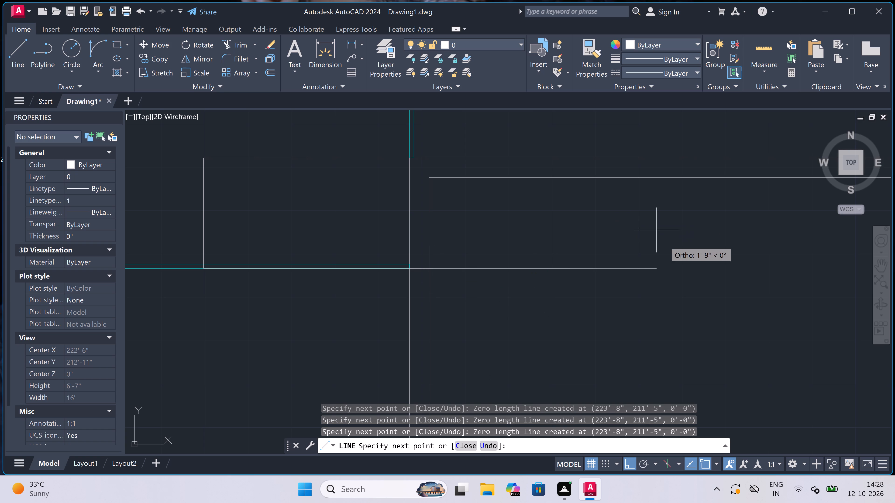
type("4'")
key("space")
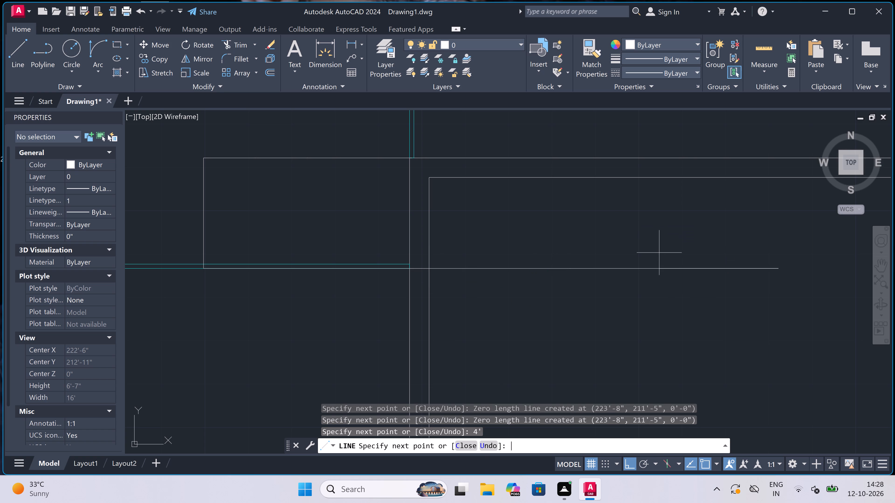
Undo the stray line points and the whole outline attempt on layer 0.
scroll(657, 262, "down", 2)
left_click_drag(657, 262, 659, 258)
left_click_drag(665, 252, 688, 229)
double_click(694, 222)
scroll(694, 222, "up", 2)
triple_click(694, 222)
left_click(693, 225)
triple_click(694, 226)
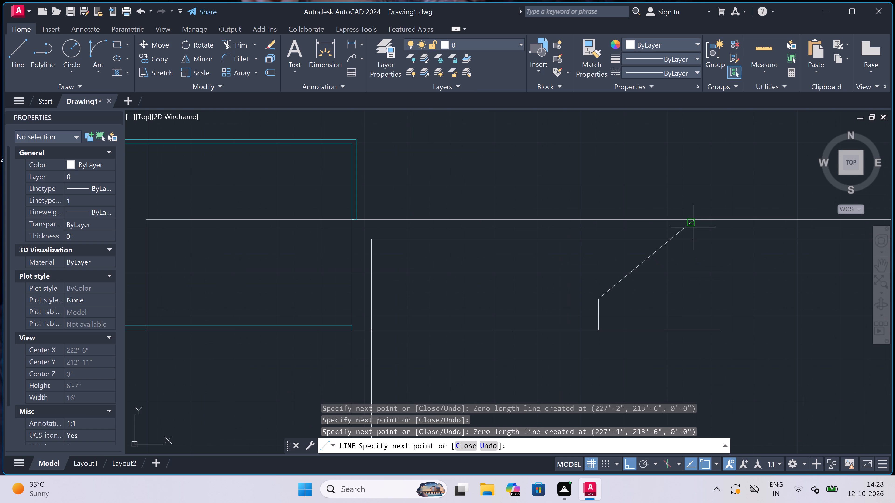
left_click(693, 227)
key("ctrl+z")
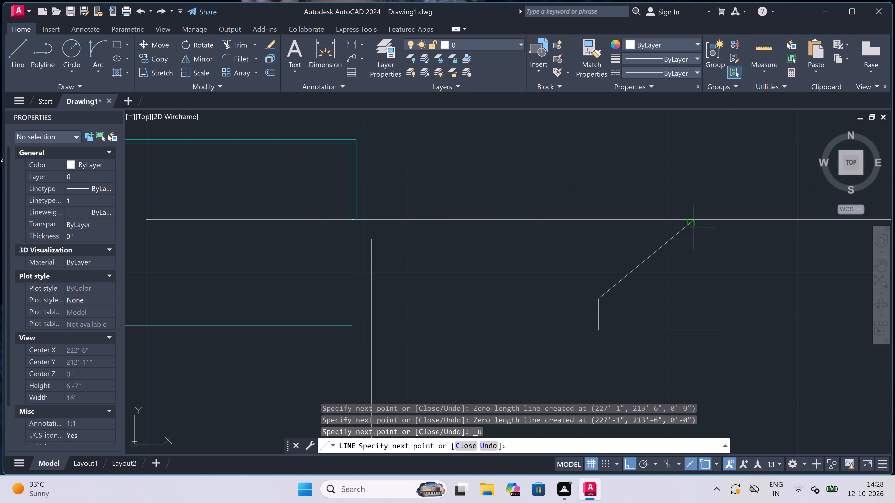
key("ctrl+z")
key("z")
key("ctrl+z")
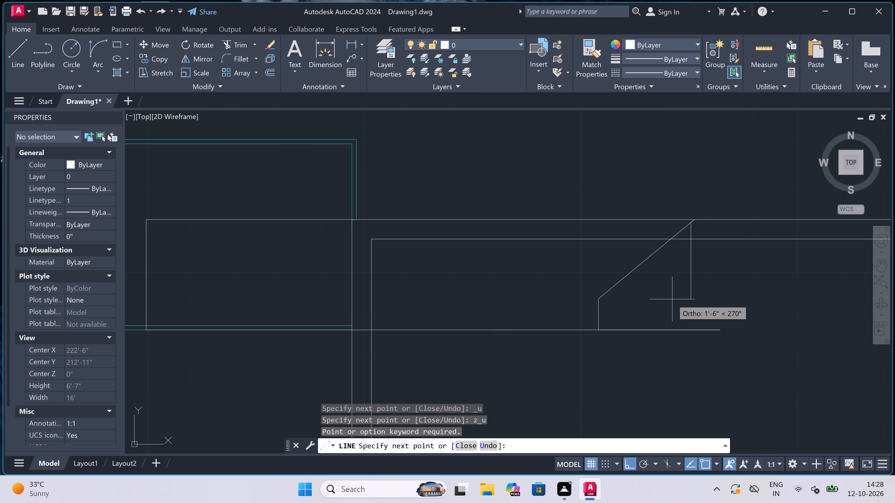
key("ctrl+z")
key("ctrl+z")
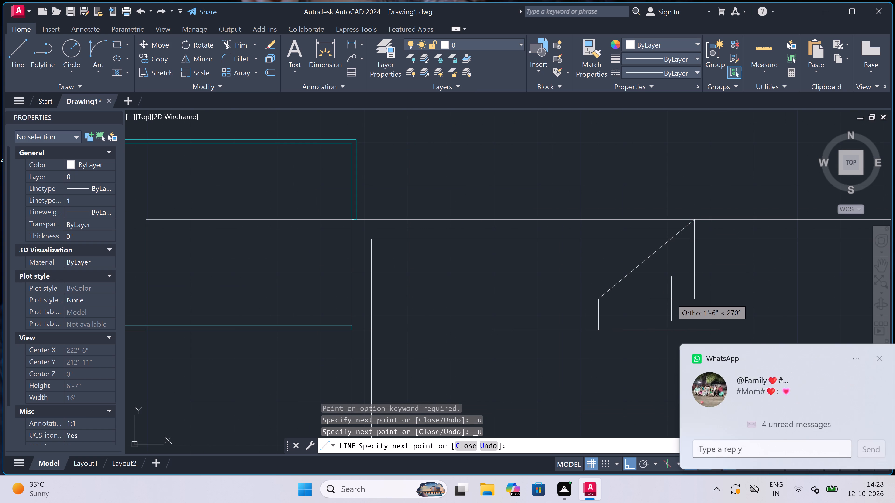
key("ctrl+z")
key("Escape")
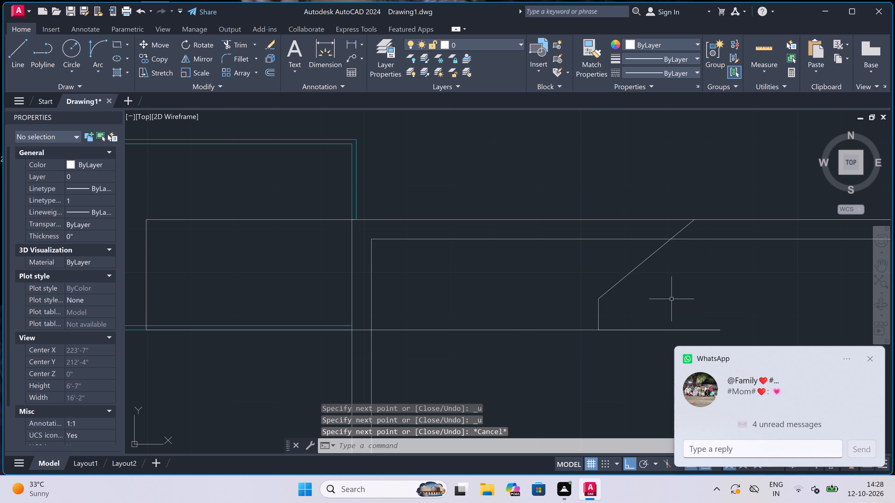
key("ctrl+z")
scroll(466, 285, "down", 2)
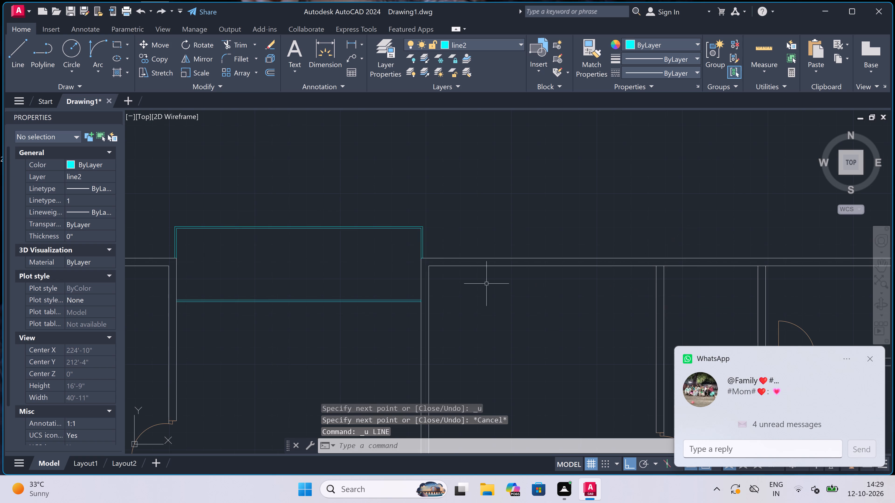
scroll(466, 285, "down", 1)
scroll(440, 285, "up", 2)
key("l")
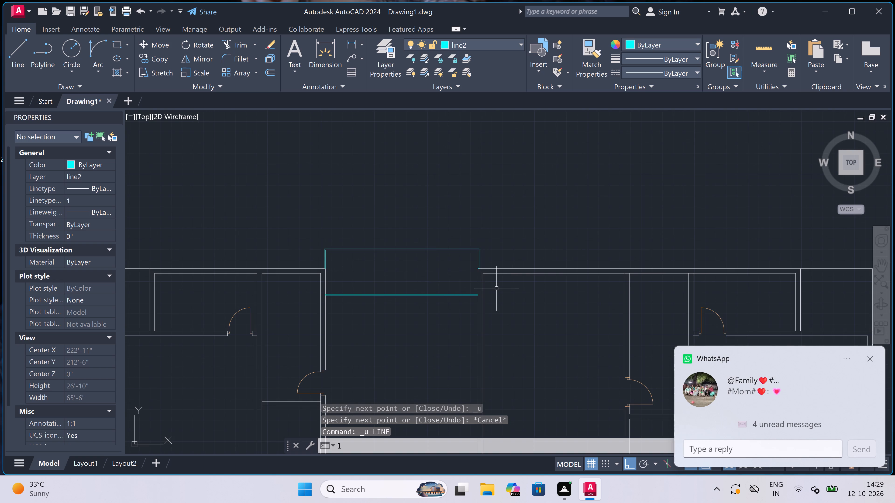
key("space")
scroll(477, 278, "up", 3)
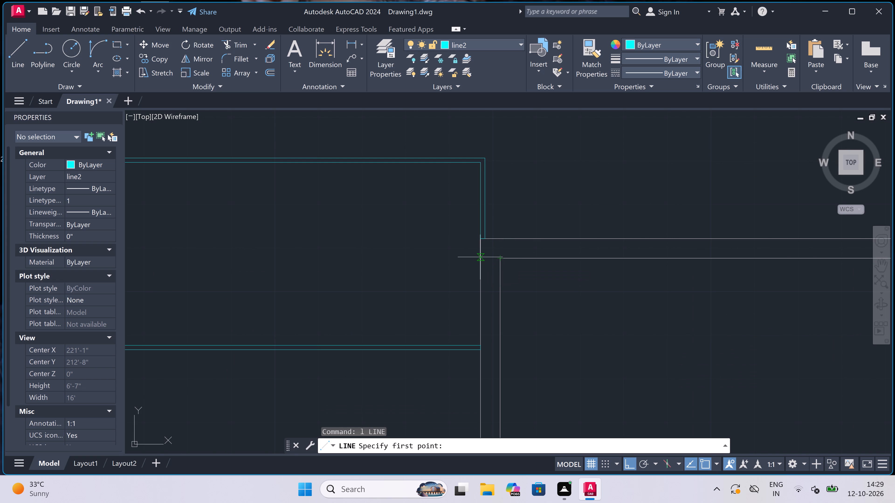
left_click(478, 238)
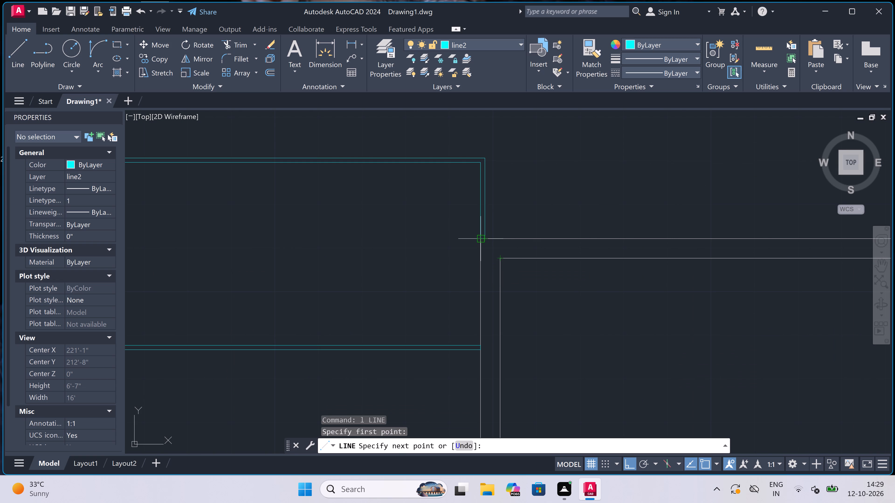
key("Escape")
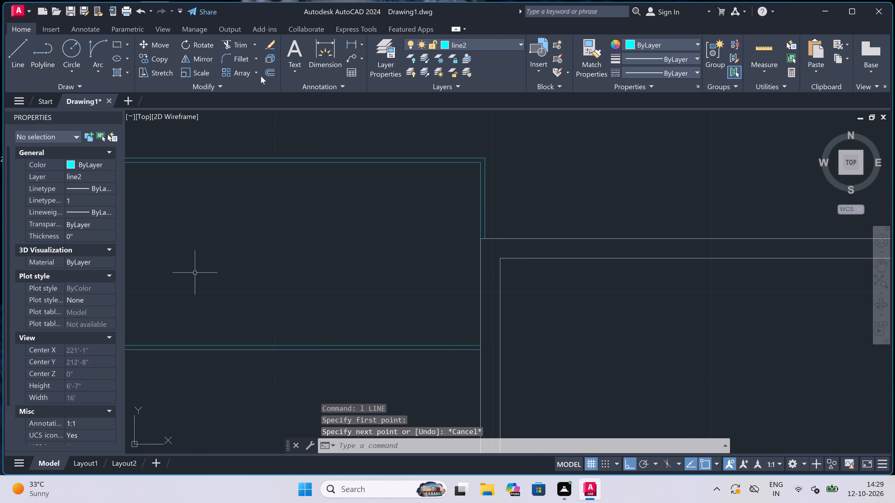
On layer 0, draw a line from the bay's east wall corner 4' west, south to the double line, east 4' past the wall, and north to the wall line.
left_click(473, 42)
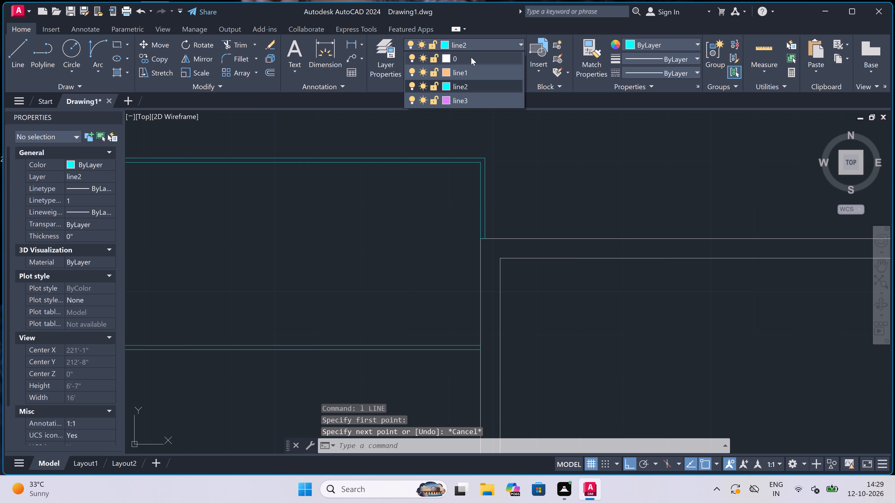
left_click(471, 57)
key("space")
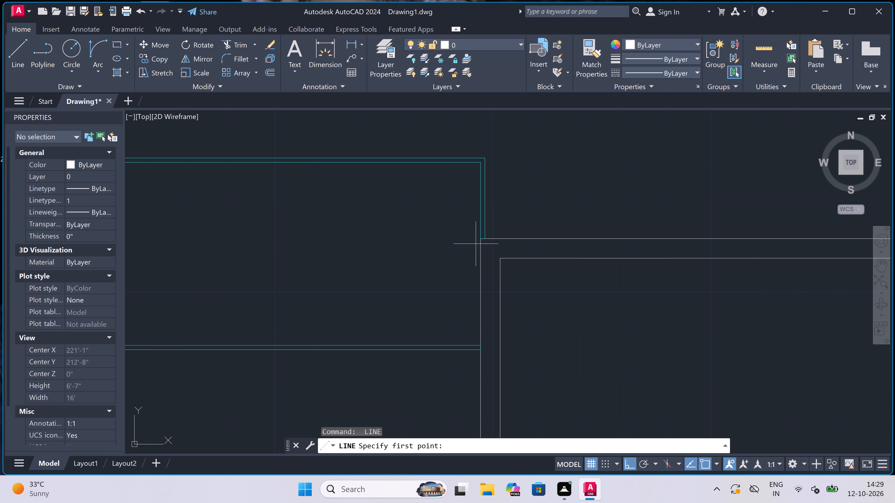
left_click_drag(479, 239, 477, 240)
type("4'")
key("space")
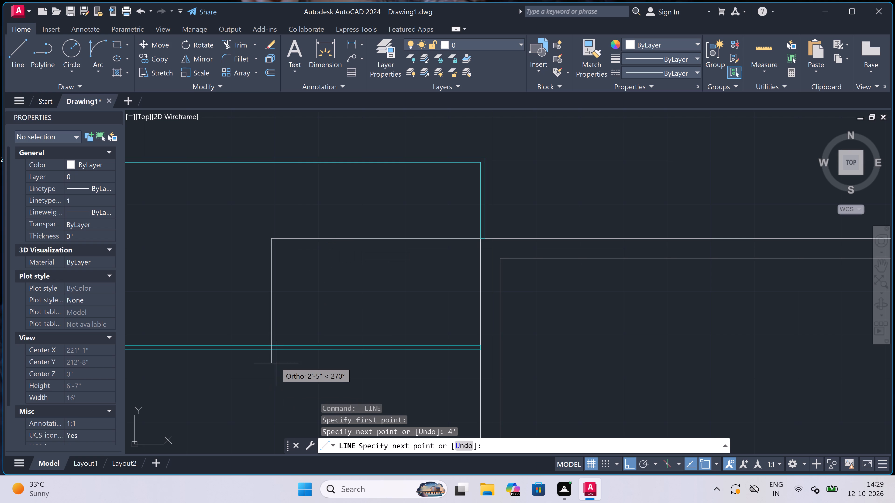
left_click(273, 351)
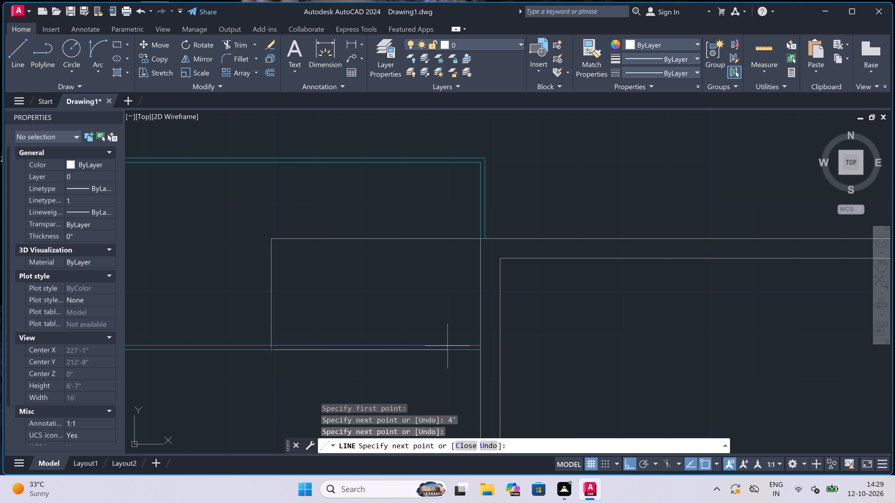
left_click(481, 350)
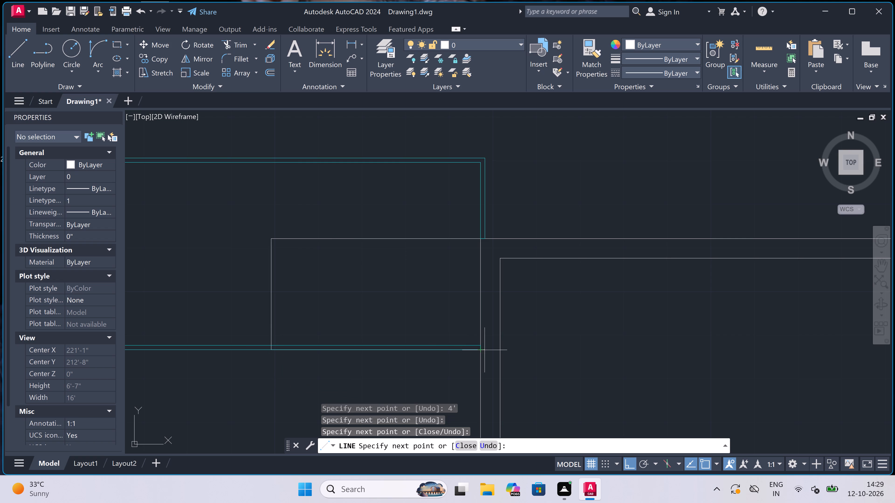
left_click(496, 352)
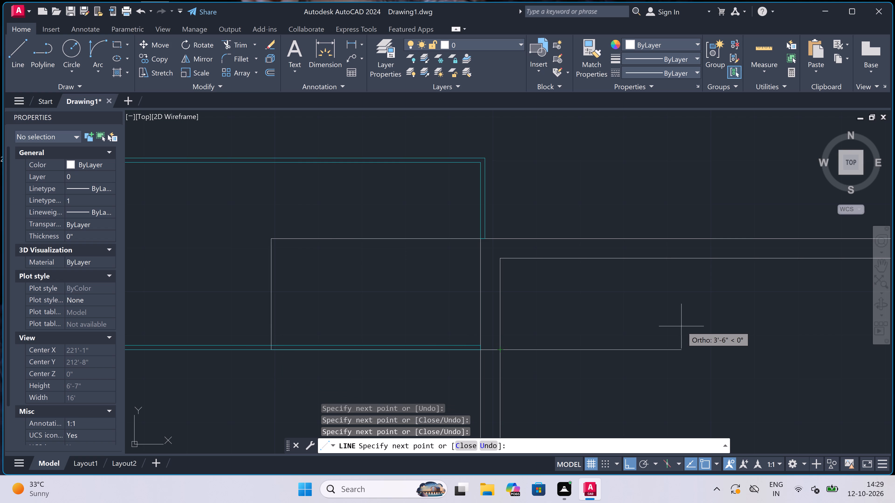
type("4'")
key("space")
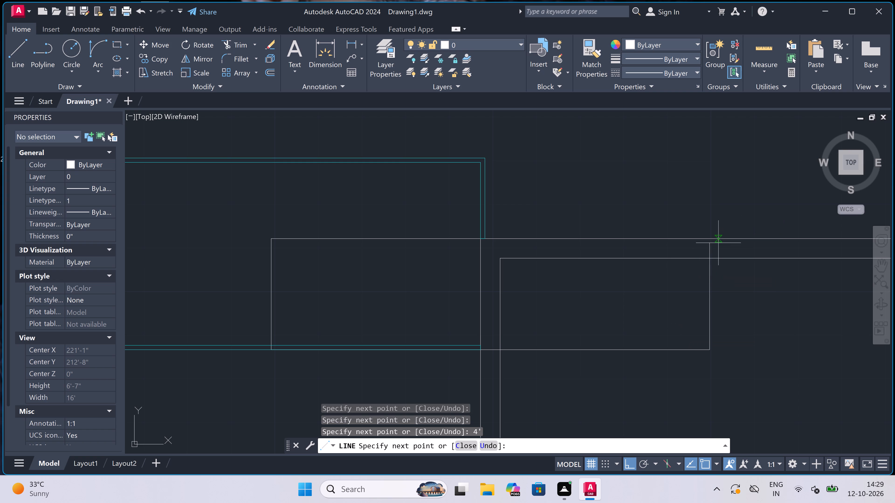
left_click(708, 236)
key("Escape")
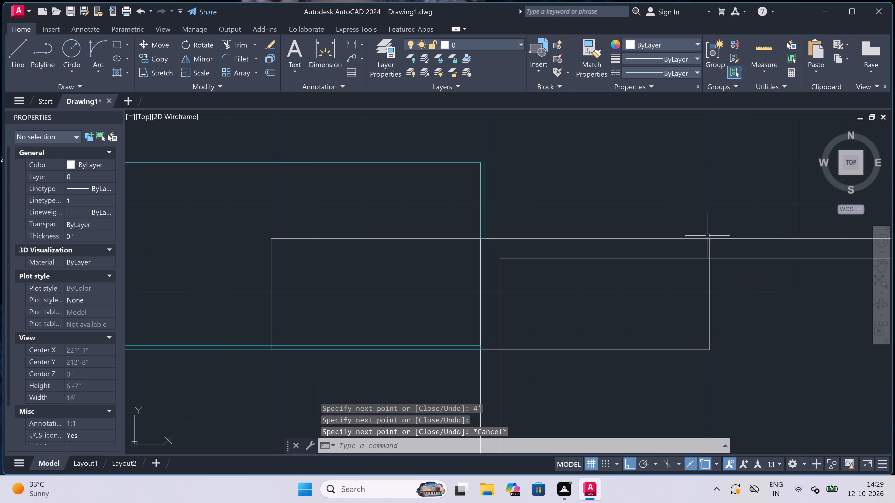
Trim the horizontal inner wall line and both vertical wall lines where they cross inside the new outline.
type("tr")
key("space")
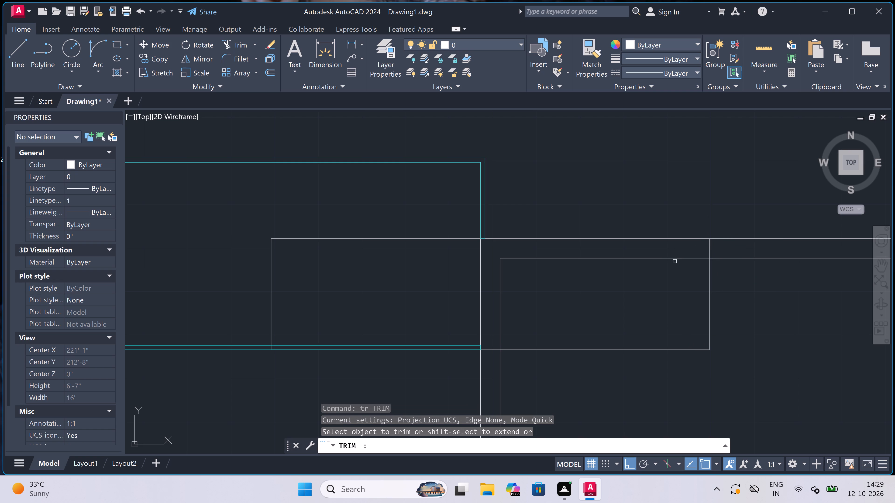
left_click(672, 260)
left_click(466, 309)
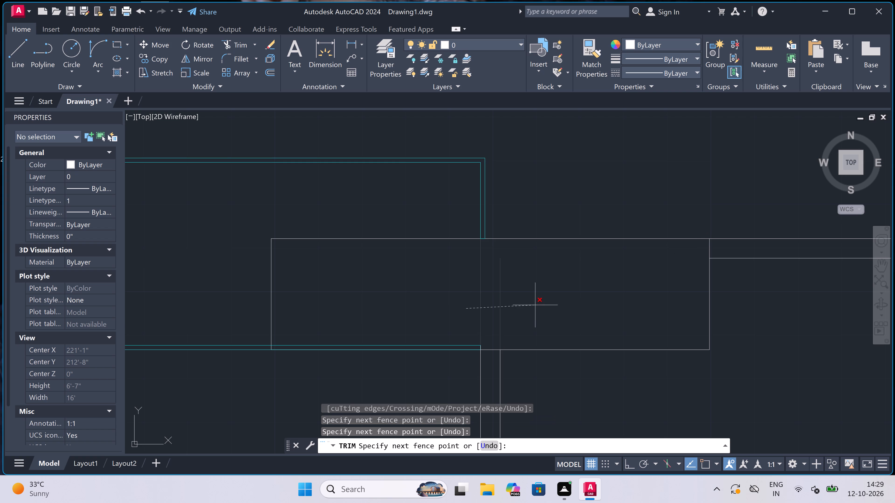
left_click(535, 305)
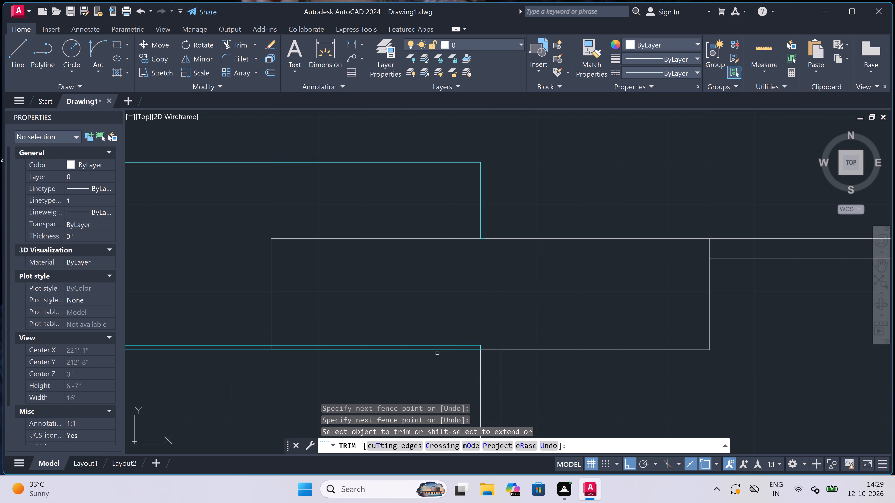
Trim the line2 double line inside the outline west of the wall, including the short leftover stub at the wall corner.
scroll(391, 365, "up", 3)
scroll(389, 340, "down", 4)
scroll(287, 342, "up", 3)
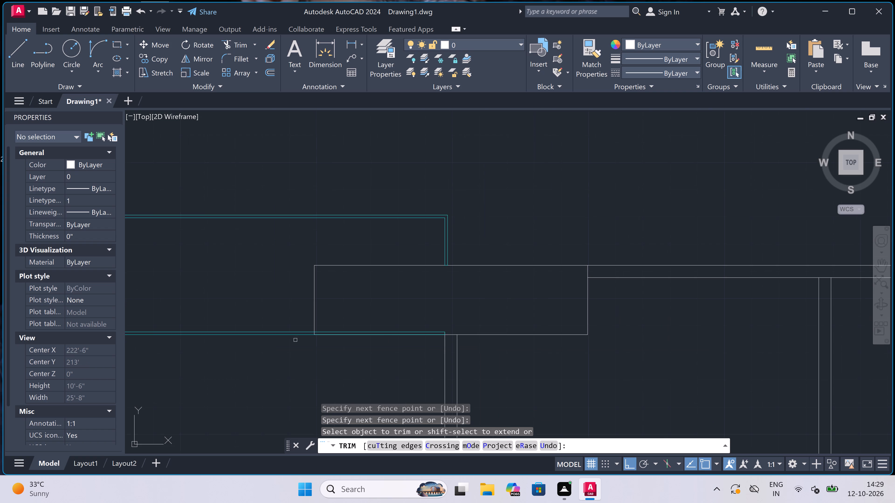
scroll(470, 275, "down", 3)
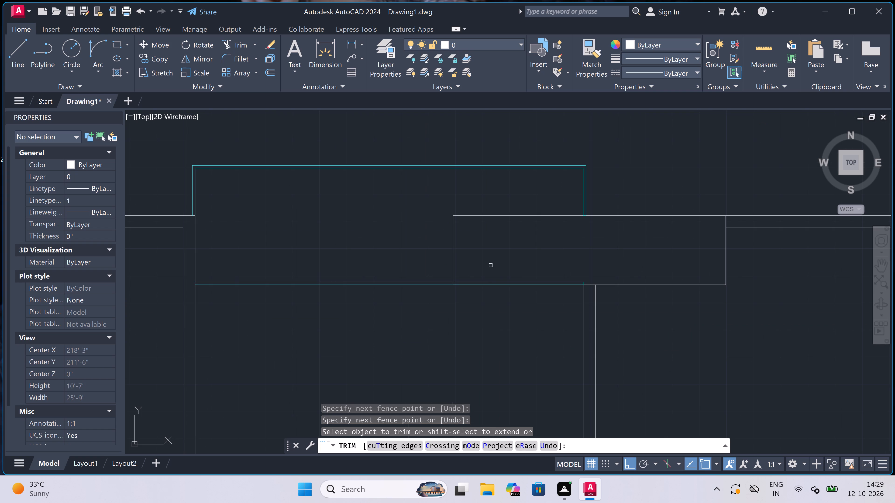
left_click_drag(500, 264, 501, 274)
left_click(485, 324)
scroll(568, 254, "up", 3)
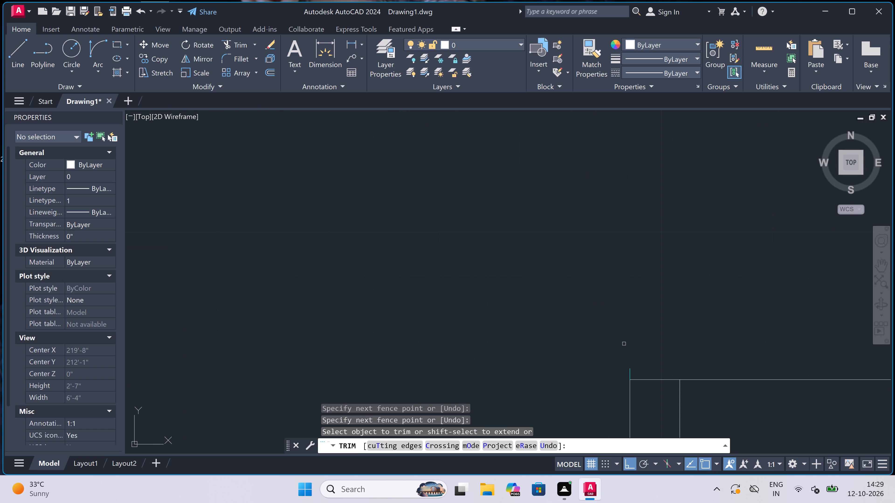
scroll(650, 373, "up", 3)
left_click_drag(638, 374, 635, 376)
left_click_drag(493, 385, 501, 388)
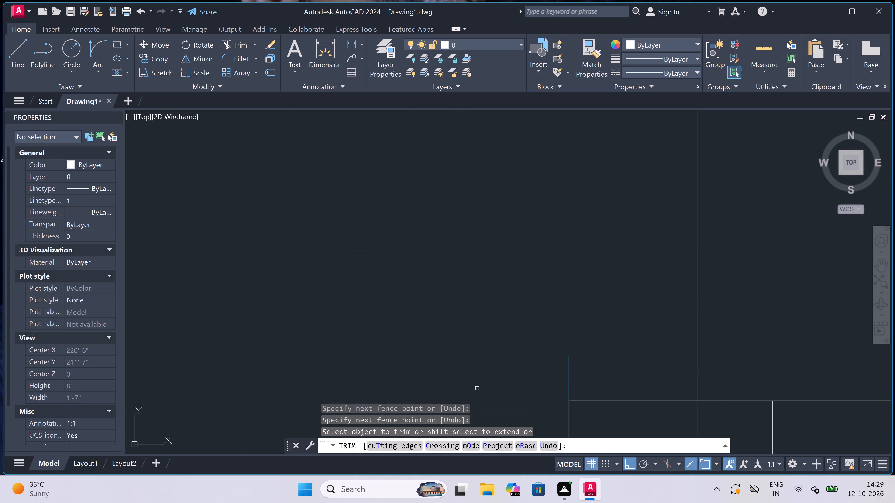
left_click_drag(594, 367, 591, 367)
double_click(530, 367)
left_click(600, 372)
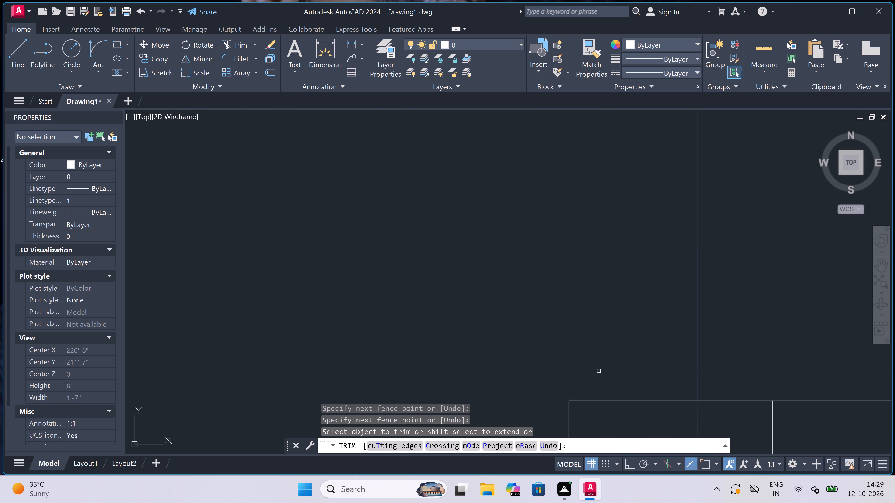
scroll(502, 331, "down", 5)
key("Escape")
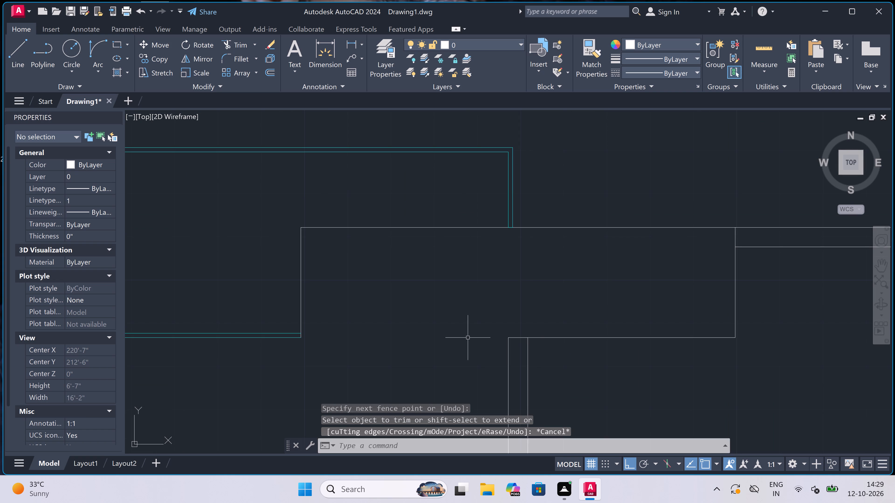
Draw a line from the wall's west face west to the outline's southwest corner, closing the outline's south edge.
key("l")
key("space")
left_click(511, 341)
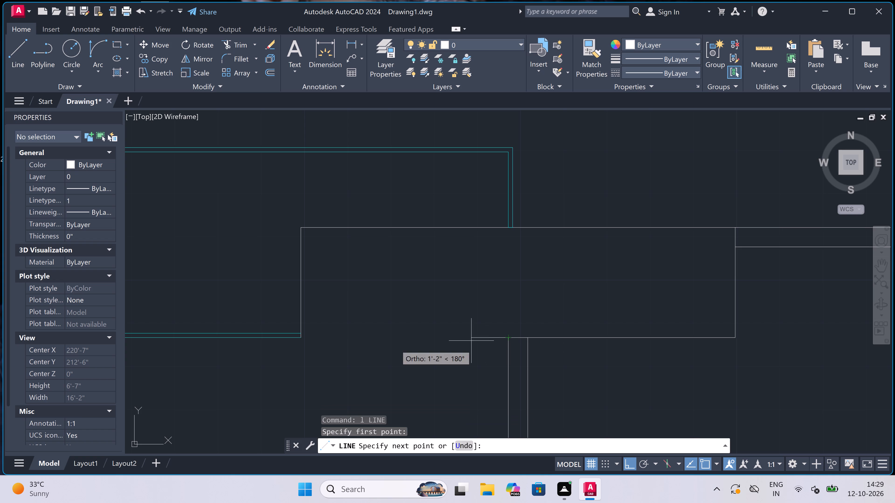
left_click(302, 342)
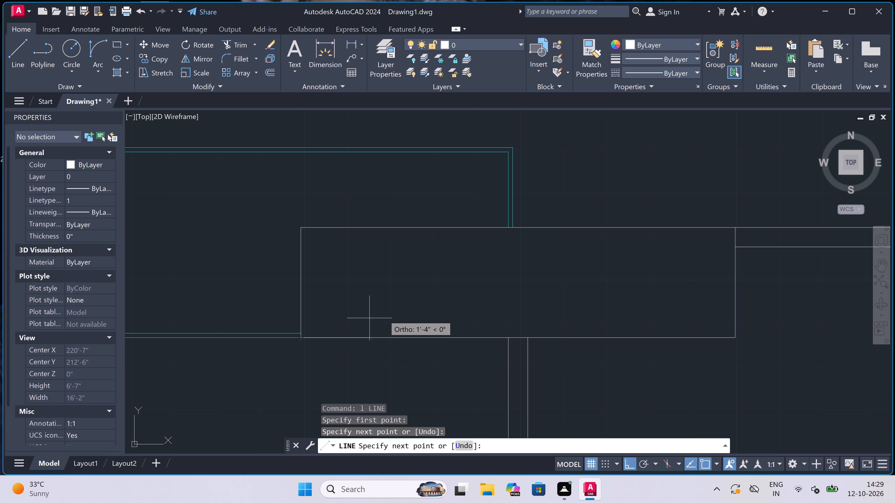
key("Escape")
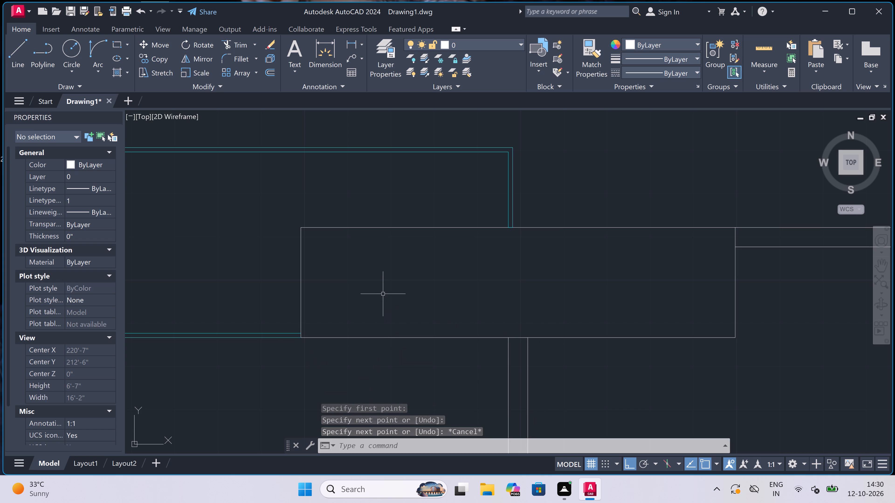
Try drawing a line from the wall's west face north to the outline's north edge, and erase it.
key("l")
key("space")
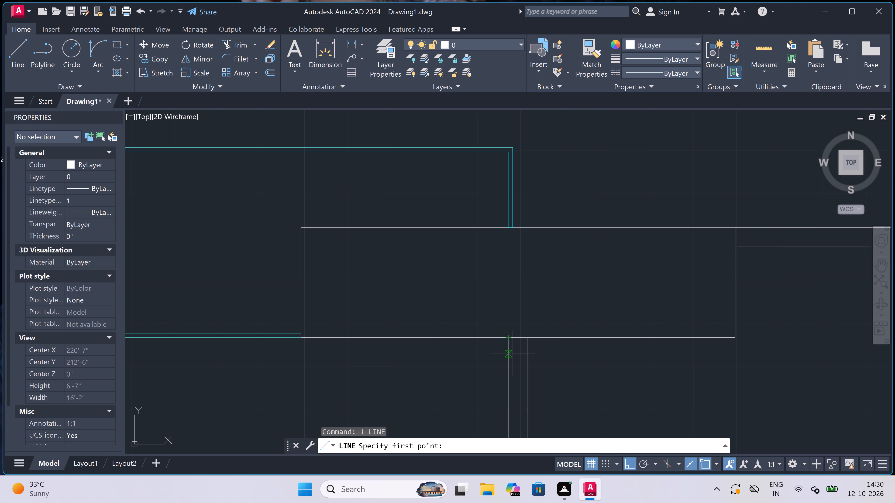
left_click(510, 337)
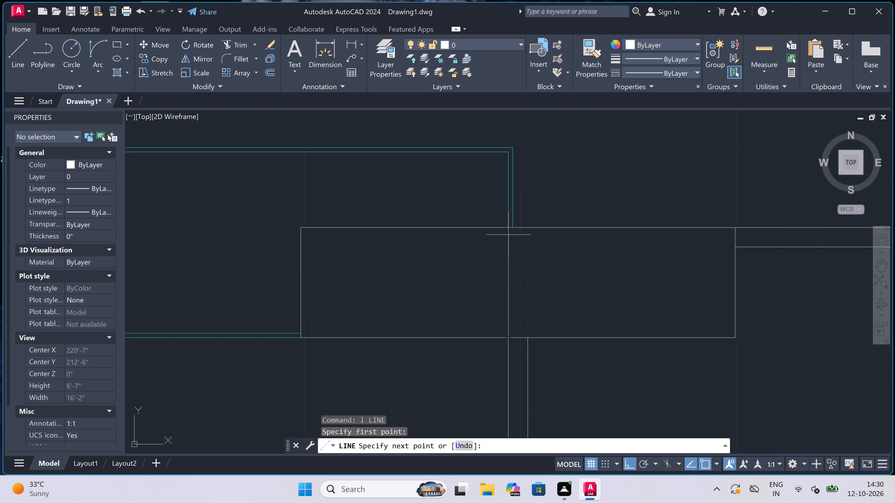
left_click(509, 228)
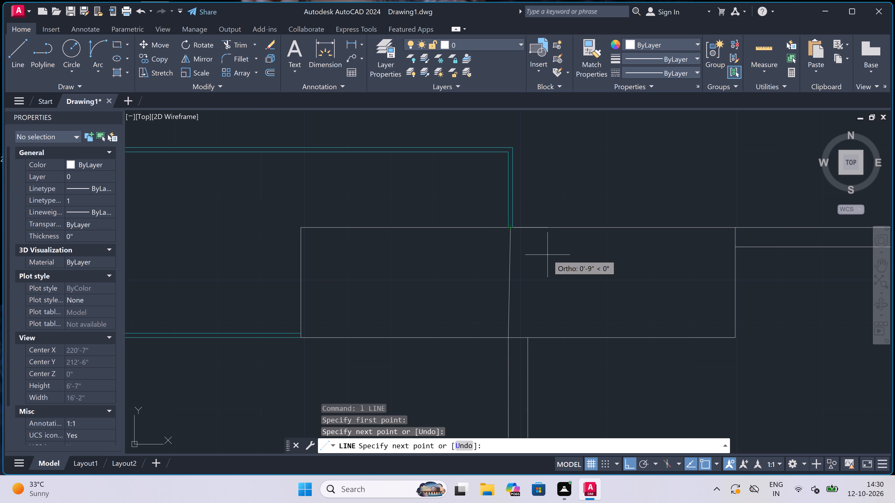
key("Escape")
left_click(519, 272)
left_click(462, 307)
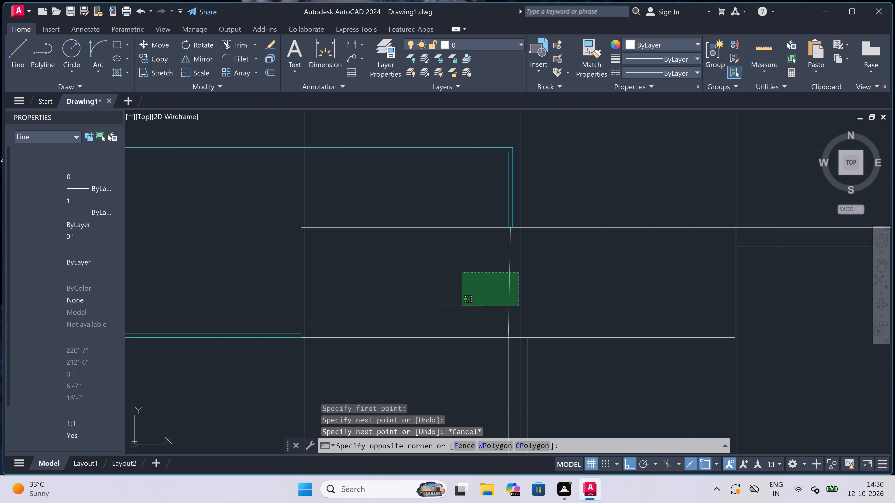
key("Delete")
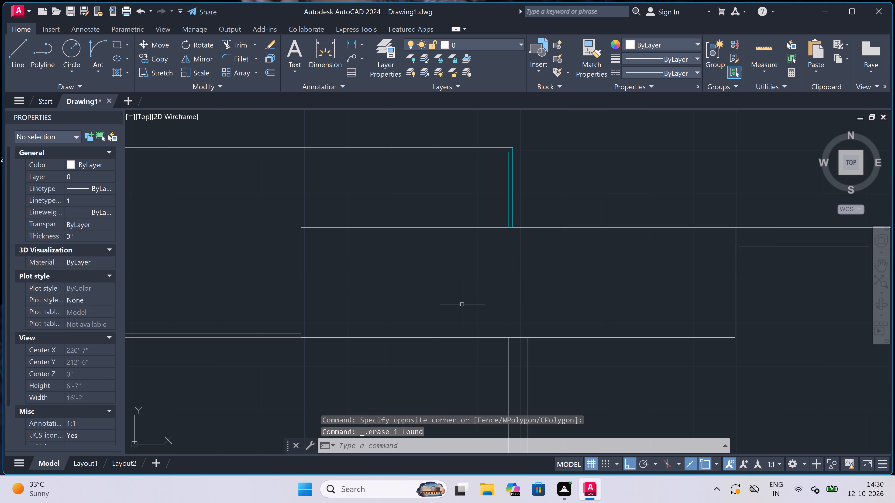
Extend both vertical wall lines north through the outline to its north edge.
key("e")
key("x")
key("space")
left_click_drag(543, 354, 538, 354)
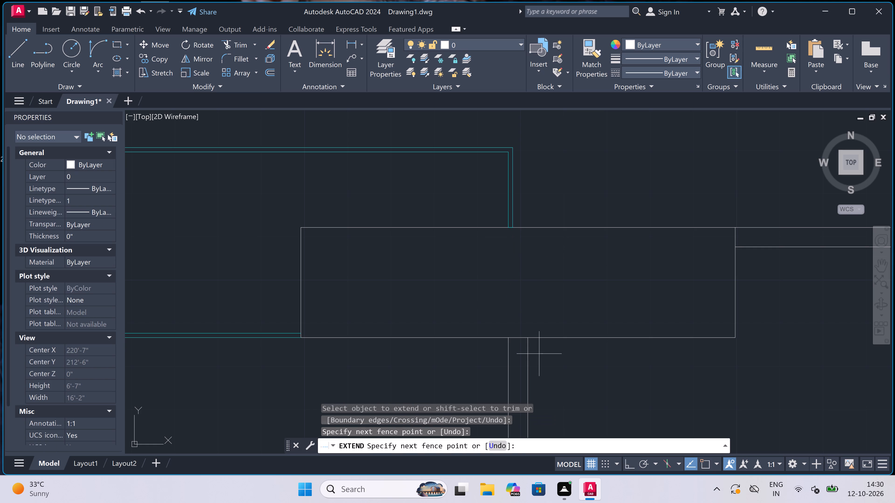
left_click(364, 365)
left_click(588, 351)
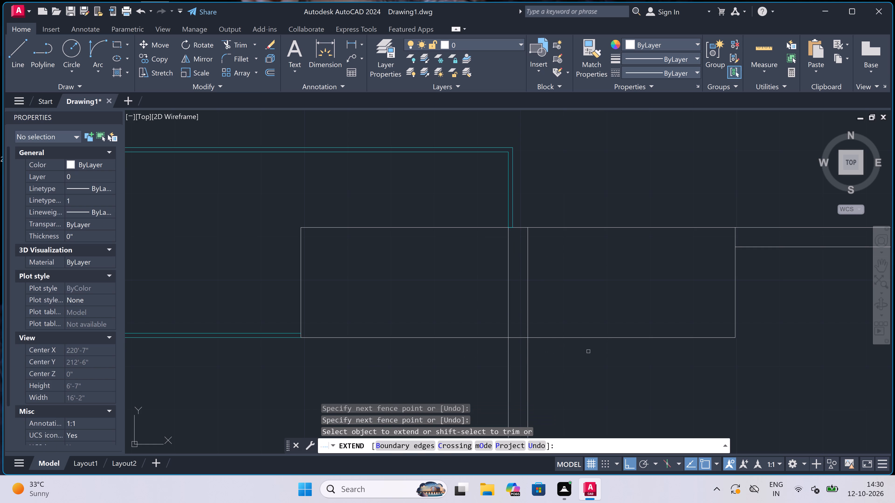
key("Escape")
Trim the outline's south edge between the two vertical wall lines.
key("t")
key("r")
key("space")
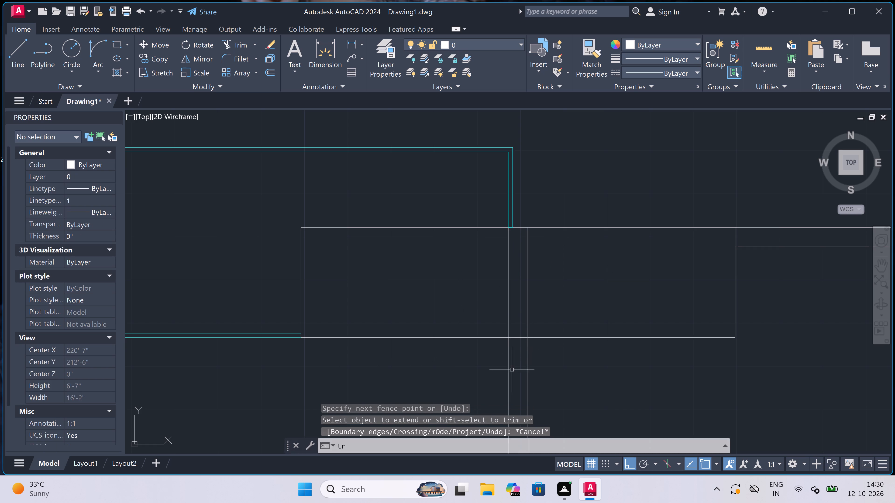
left_click(514, 355)
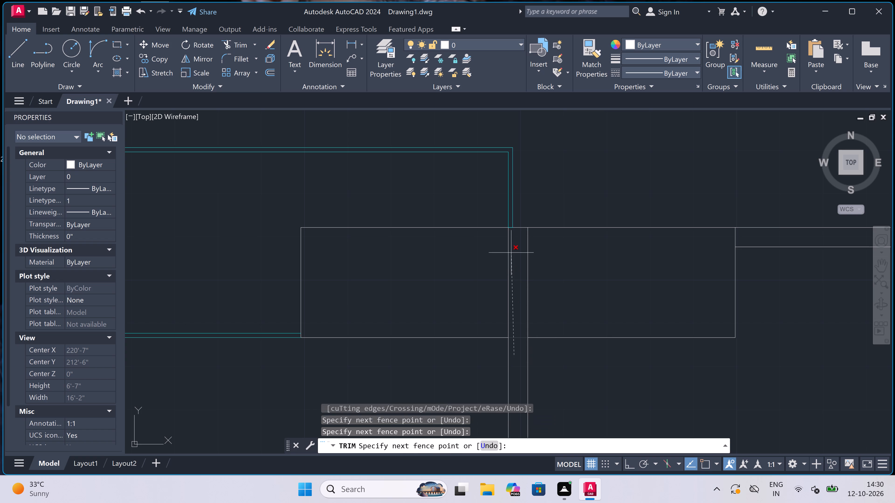
double_click(514, 251)
scroll(514, 251, "down", 3)
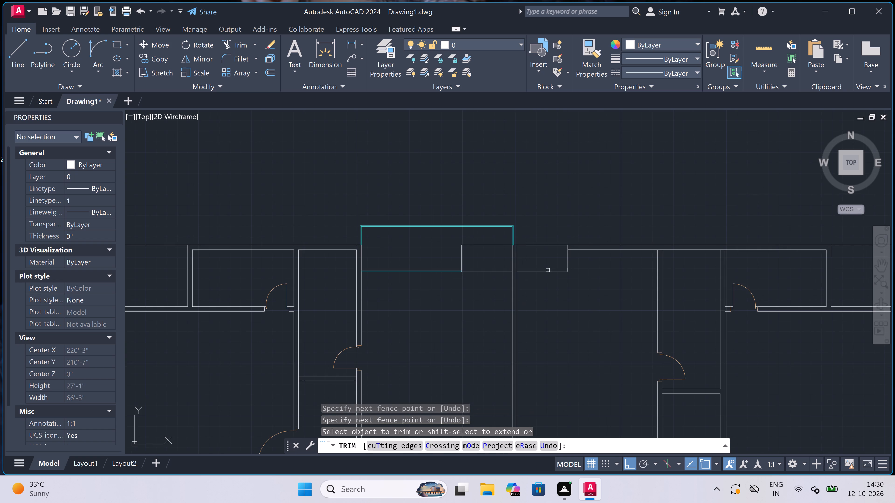
key("Escape")
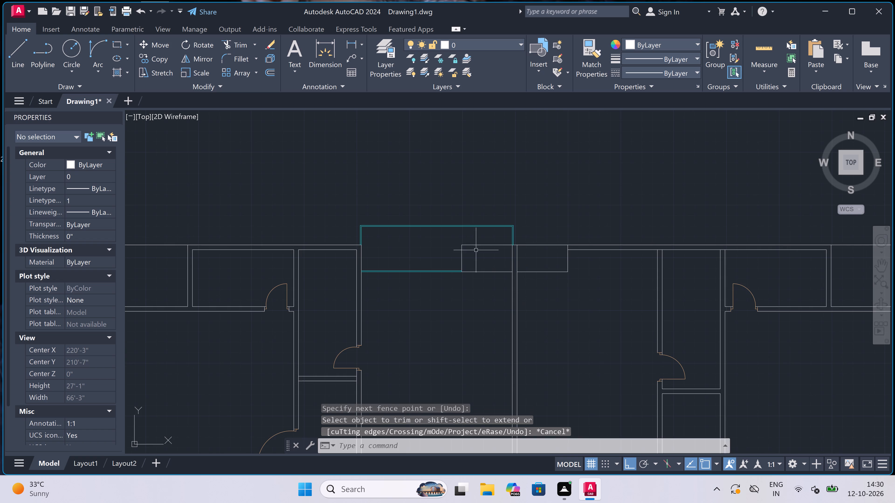
Trim away the outline's remaining south edge on both the west and east sides of the vertical wall.
scroll(467, 247, "up", 2)
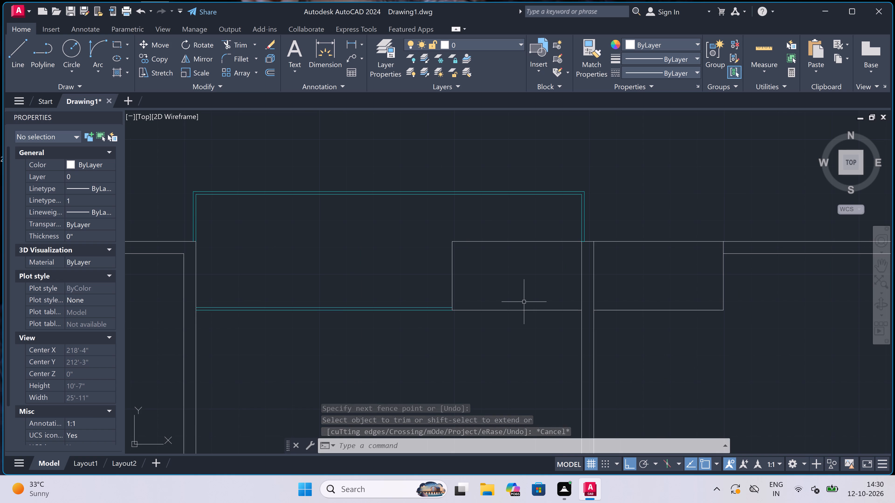
key("y")
key("Escape")
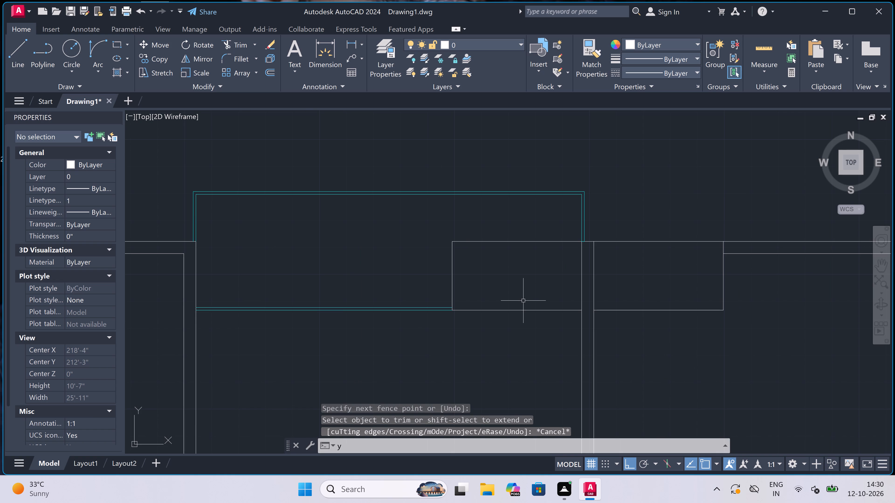
key("t")
key("r")
key("space")
left_click(524, 338)
left_click(520, 288)
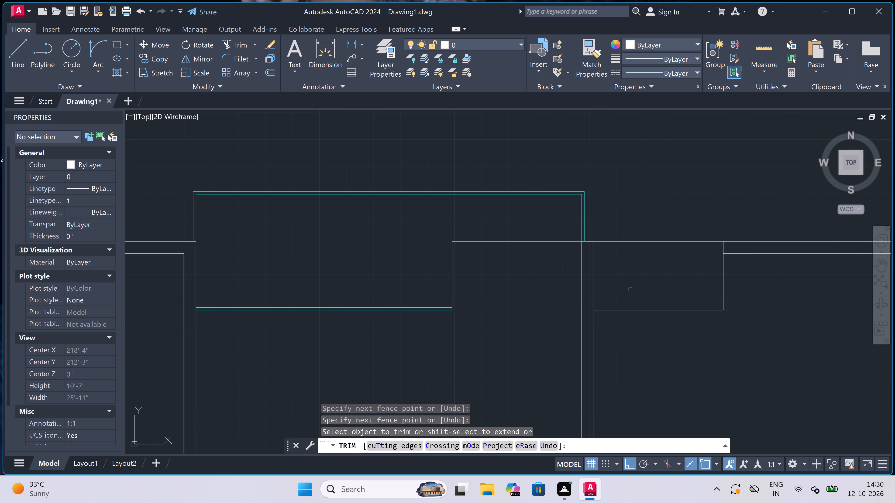
left_click_drag(652, 289, 656, 291)
double_click(658, 321)
key("Escape")
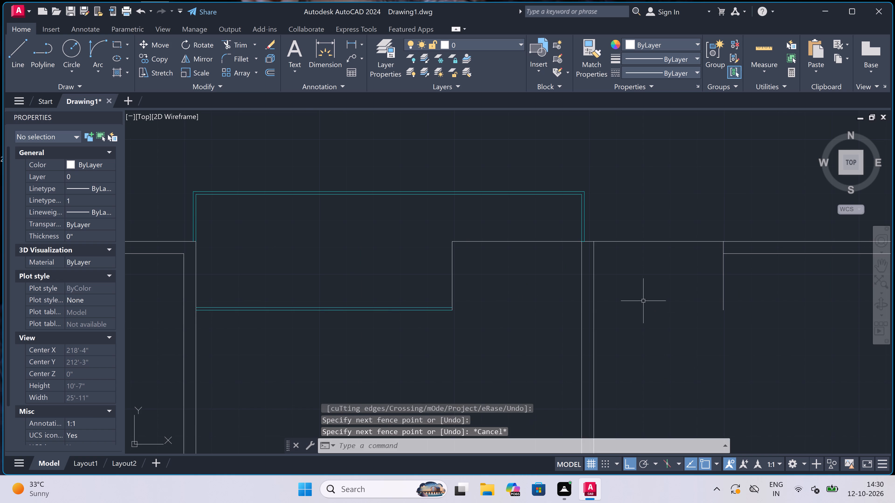
Start a line at the south end of the recess's west side and draw 1" and 2" segments east.
key("l")
key("space")
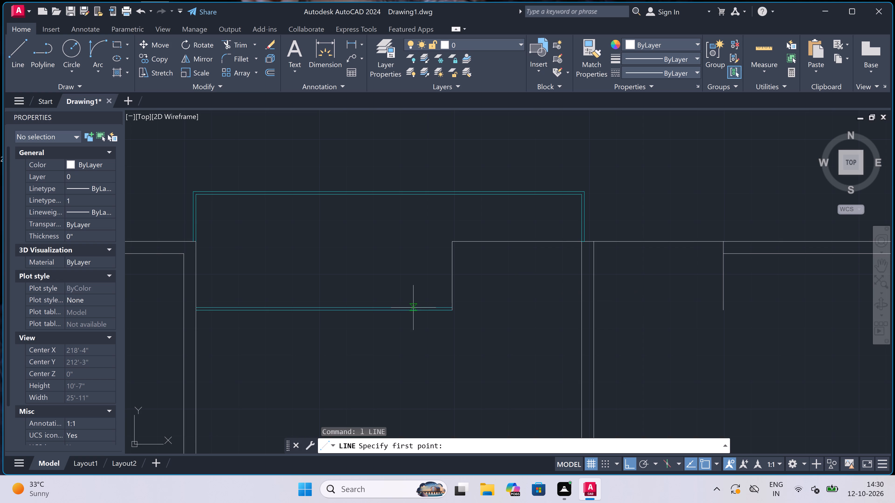
scroll(451, 309, "up", 3)
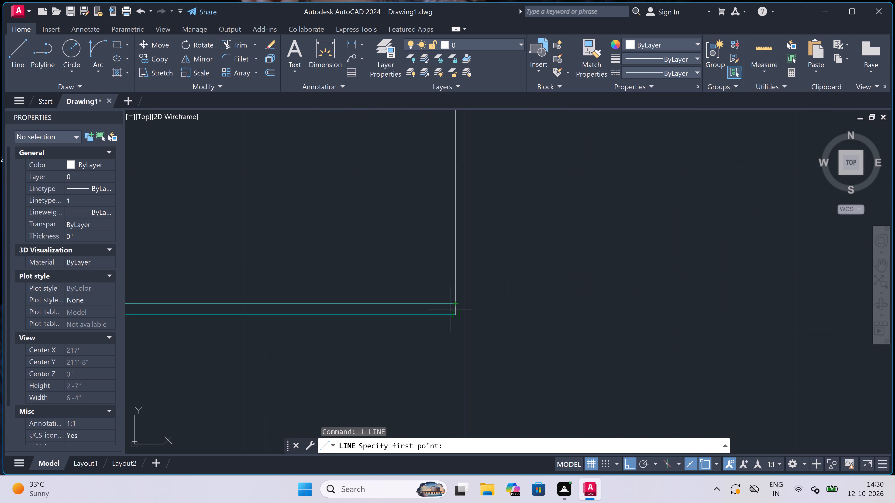
left_click(455, 317)
type("1\"")
key("space")
scroll(567, 317, "down", 3)
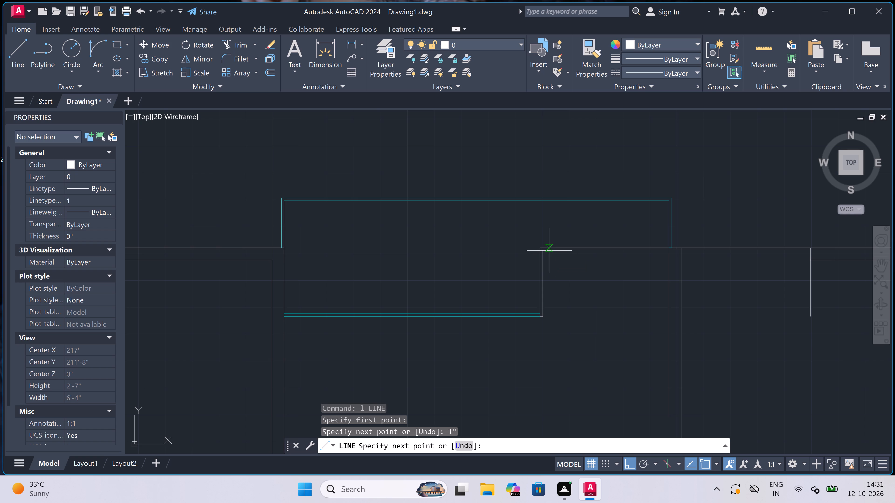
scroll(600, 300, "up", 2)
type("2\"")
key("space")
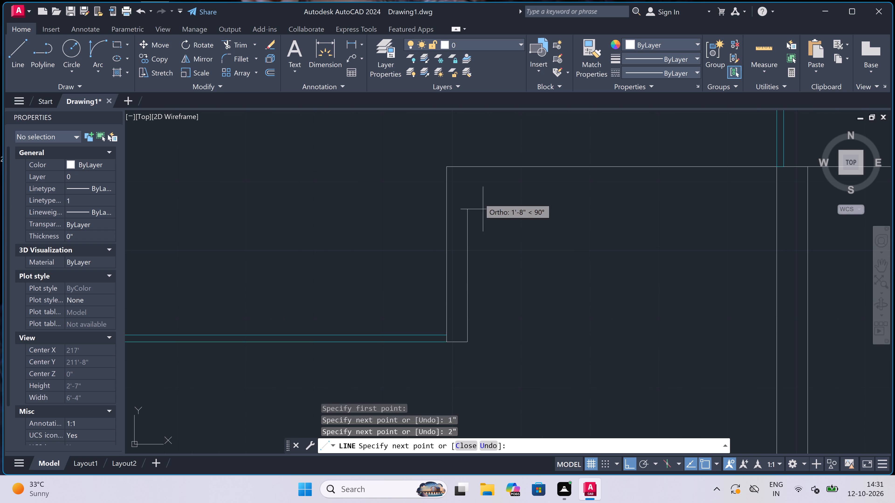
Continue the line north to just below the wall's outer line, east past the vertical wall, and south around to the east side's end.
left_click(468, 186)
scroll(468, 186, "down", 2)
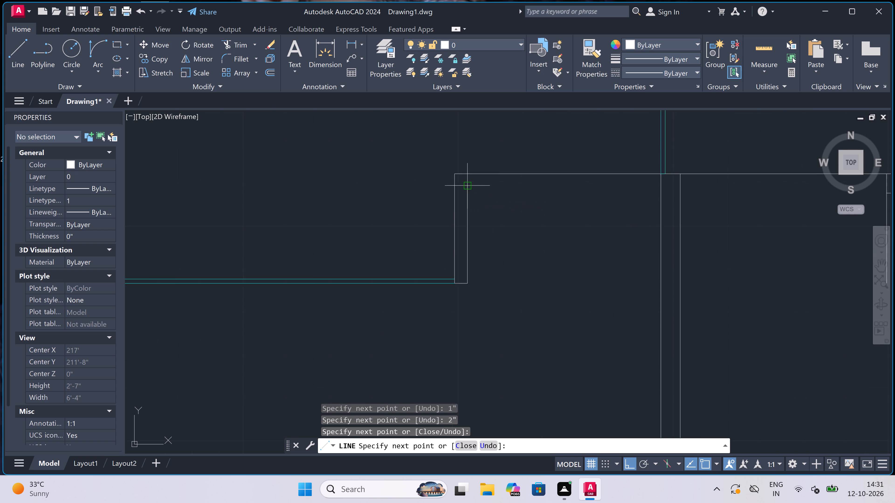
scroll(590, 188, "up", 2)
scroll(600, 186, "down", 4)
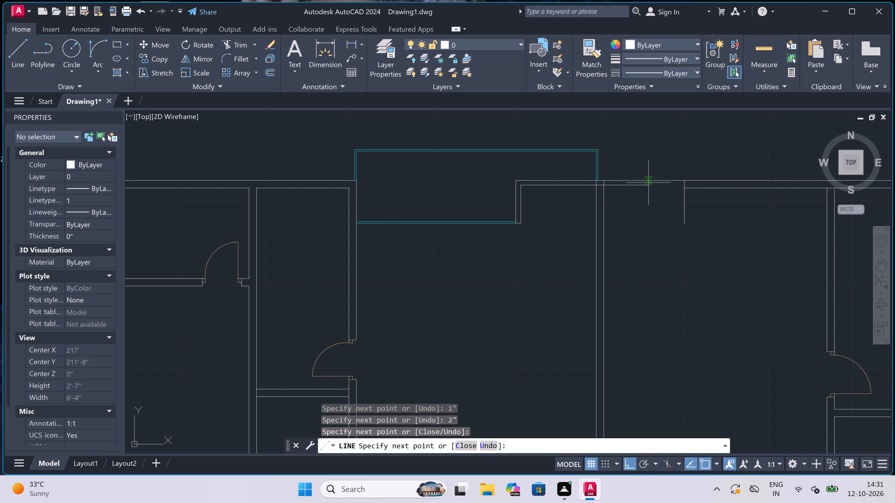
scroll(648, 183, "up", 3)
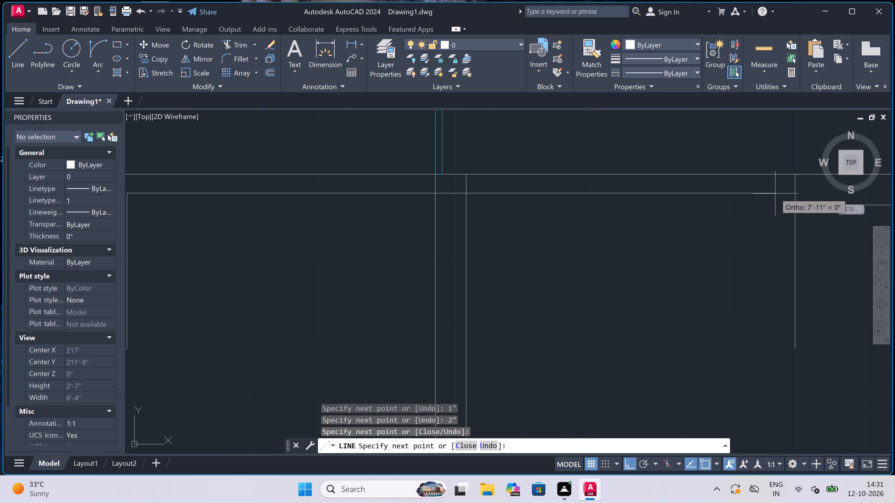
left_click(775, 194)
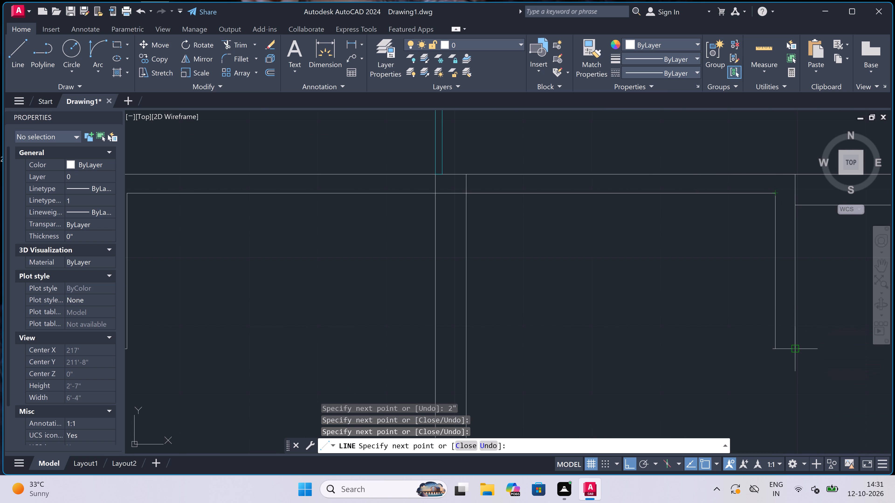
left_click(777, 353)
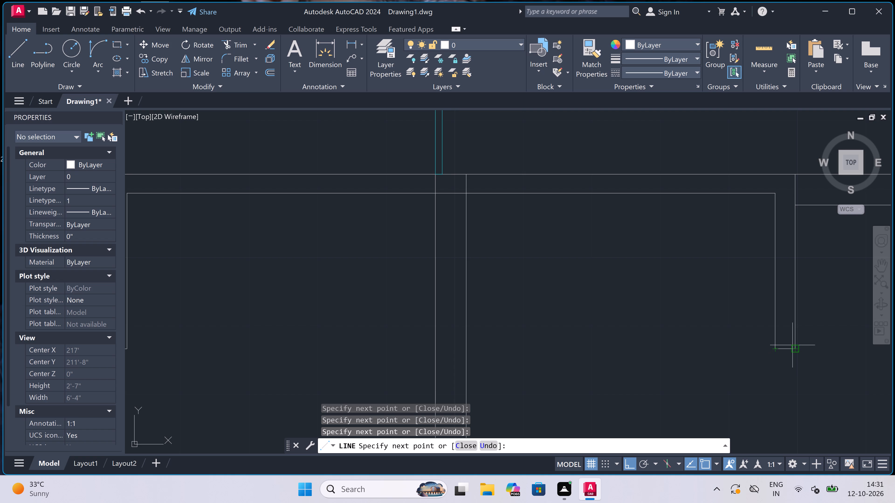
left_click(794, 346)
key("Escape")
scroll(601, 312, "down", 2)
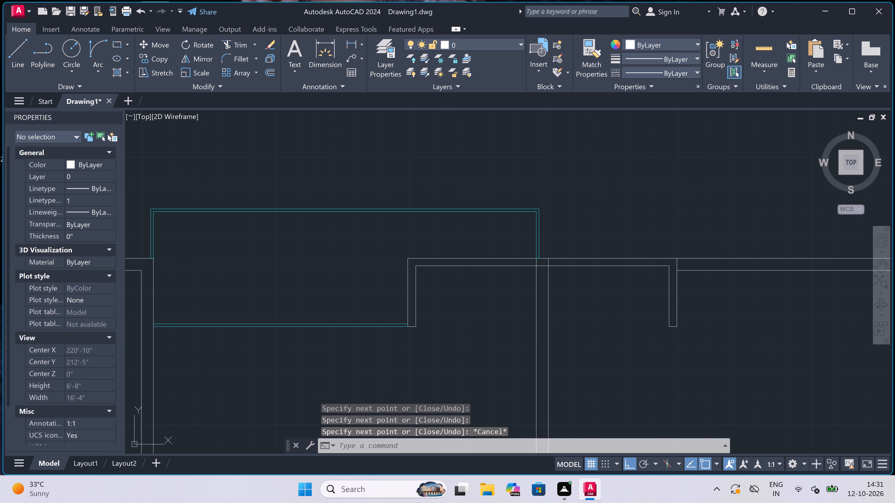
Trim the new inner line between the two vertical wall lines, and trim both wall lines back to it.
key("t")
key("r")
key("space")
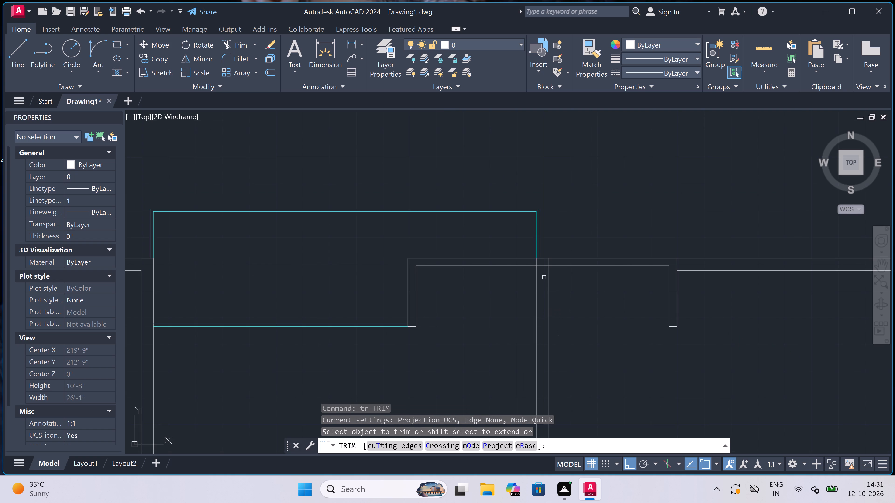
scroll(541, 269, "up", 1)
left_click(540, 265)
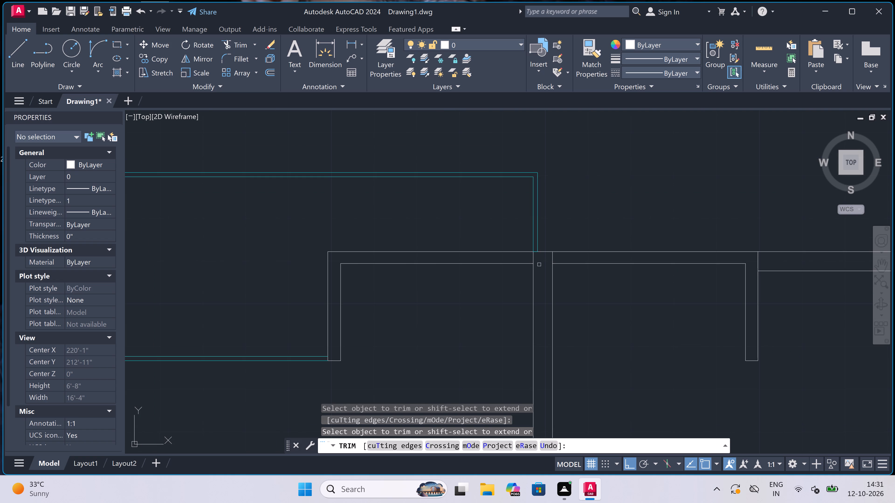
scroll(537, 259, "up", 3)
left_click_drag(499, 263, 505, 261)
left_click_drag(651, 246, 649, 247)
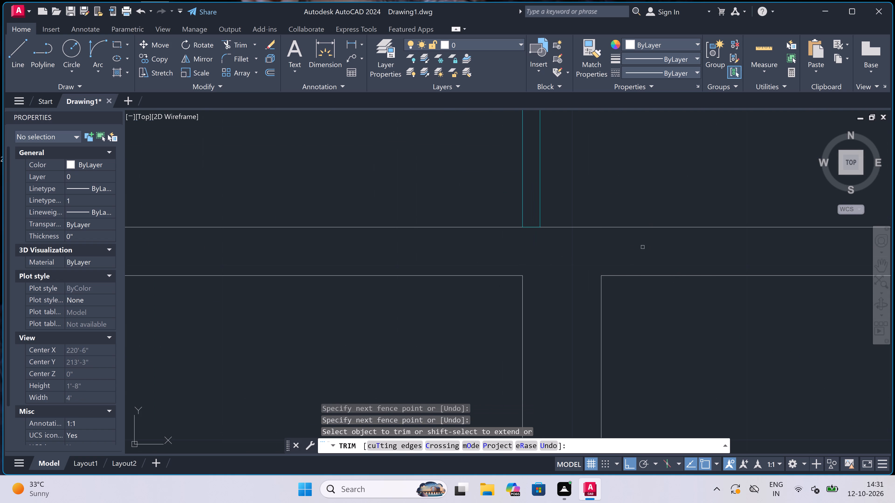
scroll(567, 253, "down", 5)
scroll(616, 272, "up", 2)
scroll(616, 272, "down", 1)
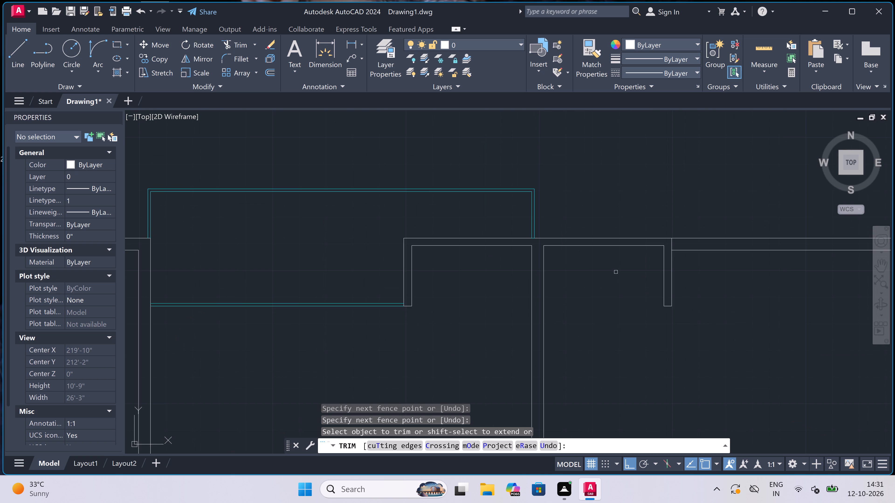
scroll(616, 272, "down", 1)
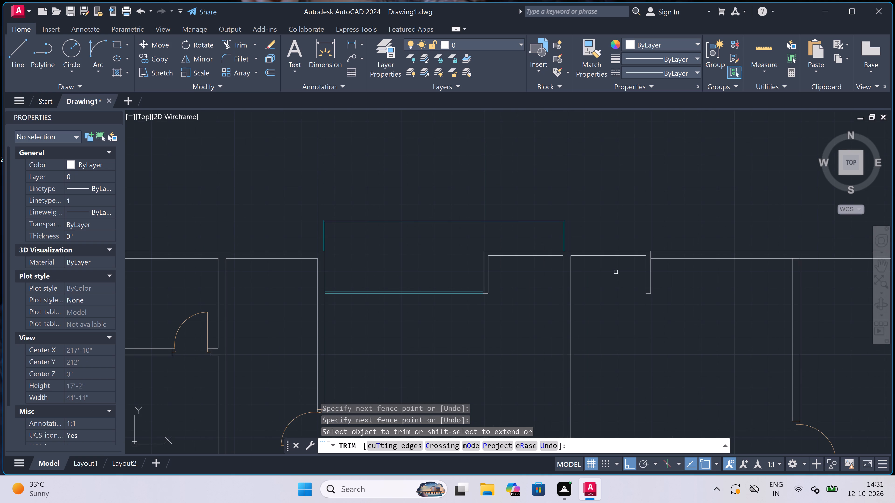
key("Escape")
Draw a line from the west leg's inner south corner 1.5" east and north to the inner horizontal line.
scroll(590, 254, "up", 1)
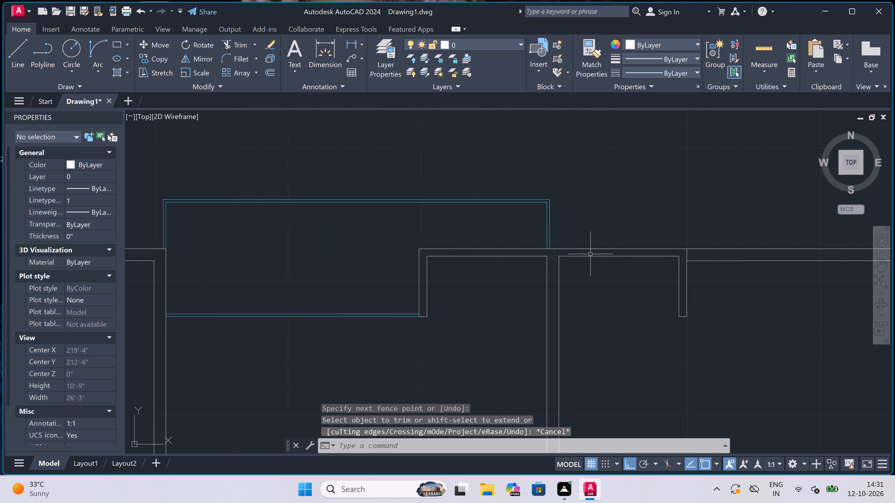
scroll(590, 254, "down", 1)
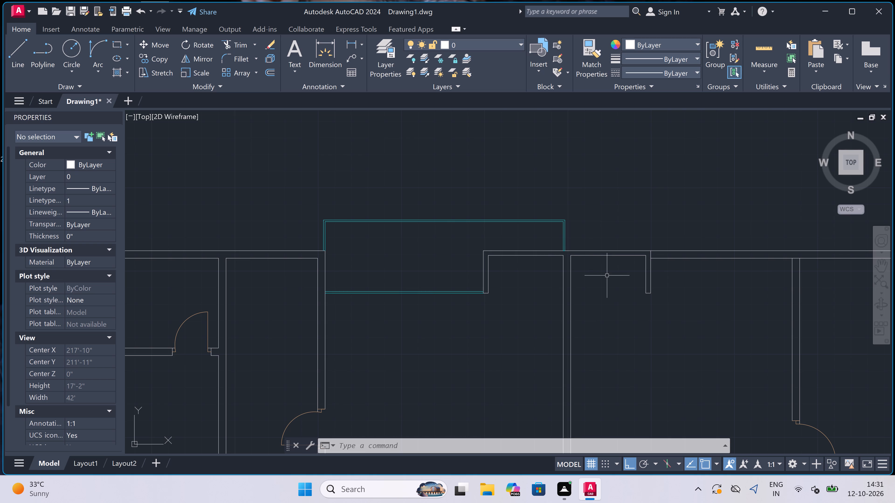
scroll(605, 276, "up", 1)
key("l")
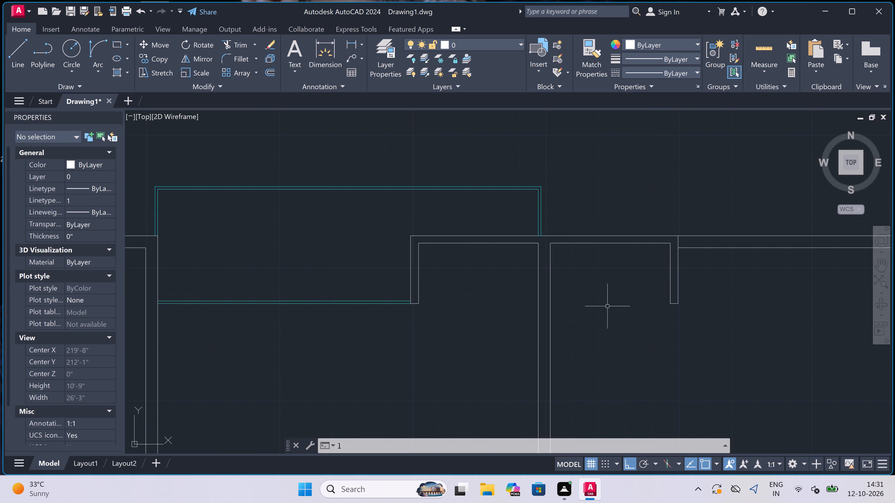
key("space")
scroll(418, 302, "up", 3)
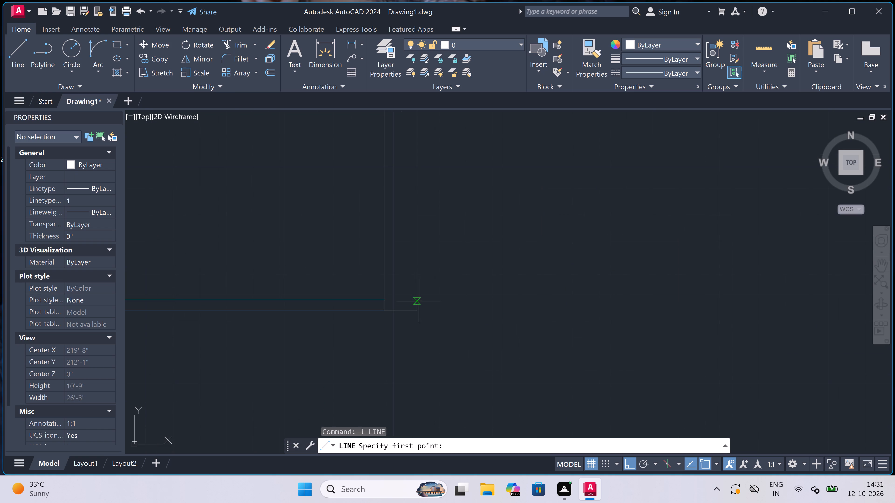
left_click_drag(416, 312, 423, 313)
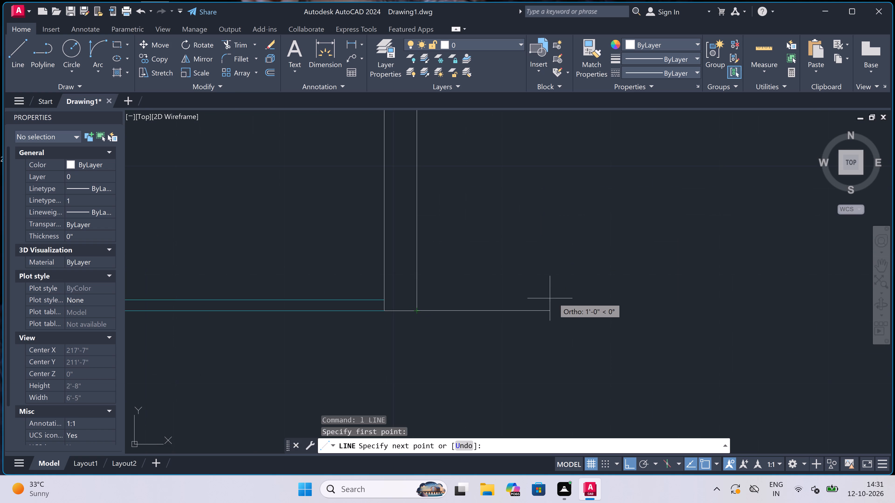
key("1")
type(".3")
key("BackSpace")
type("5\"")
key("space")
scroll(547, 295, "down", 4)
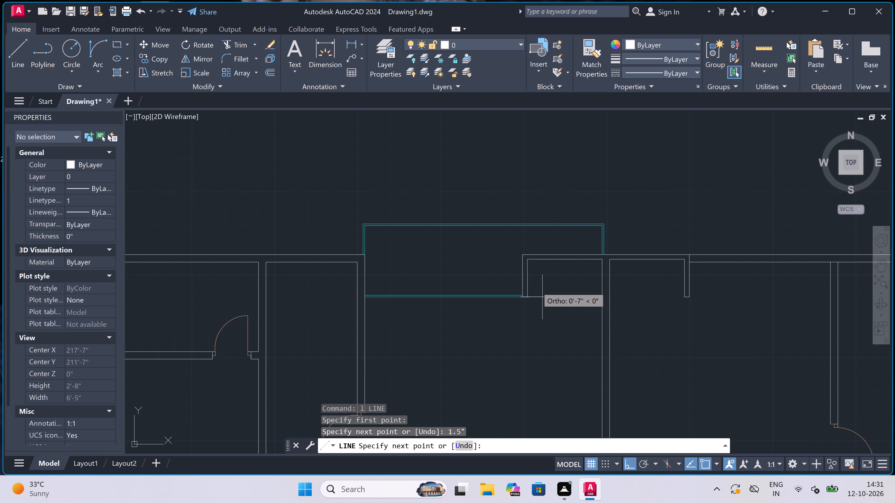
scroll(527, 262, "up", 2)
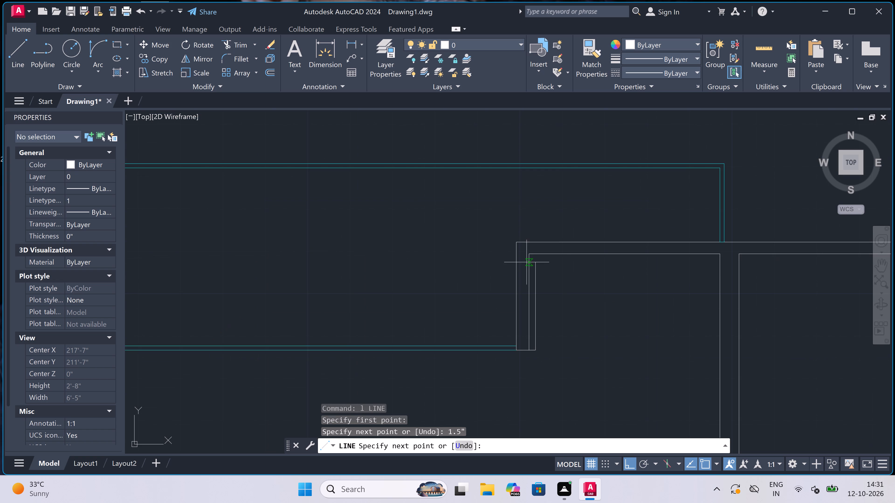
scroll(545, 255, "up", 3)
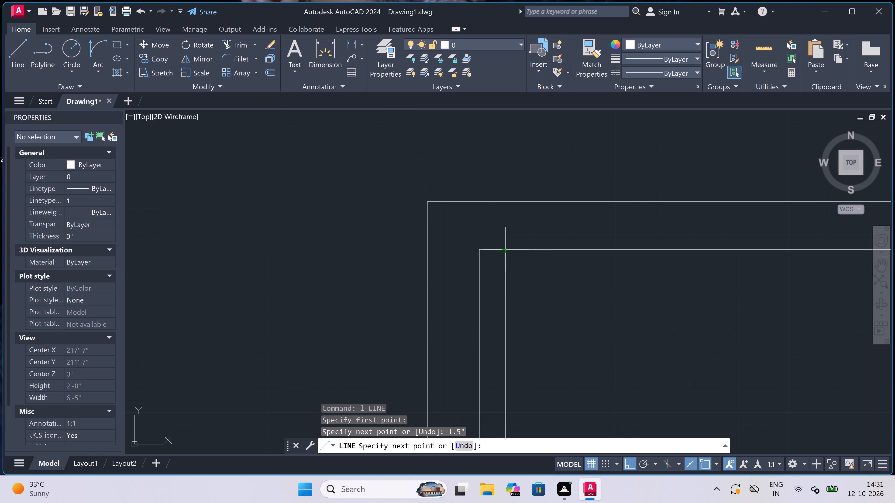
left_click_drag(507, 249, 508, 259)
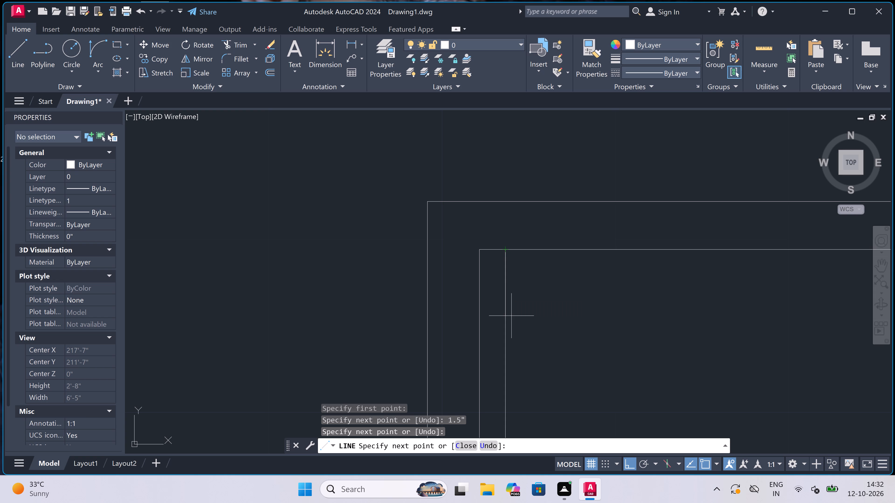
Continue the line 1.5" south, and east across the vertical wall to the east leg's inner face.
type("1.5\"")
key("BackSpace")
key("BackSpace")
key("BackSpace")
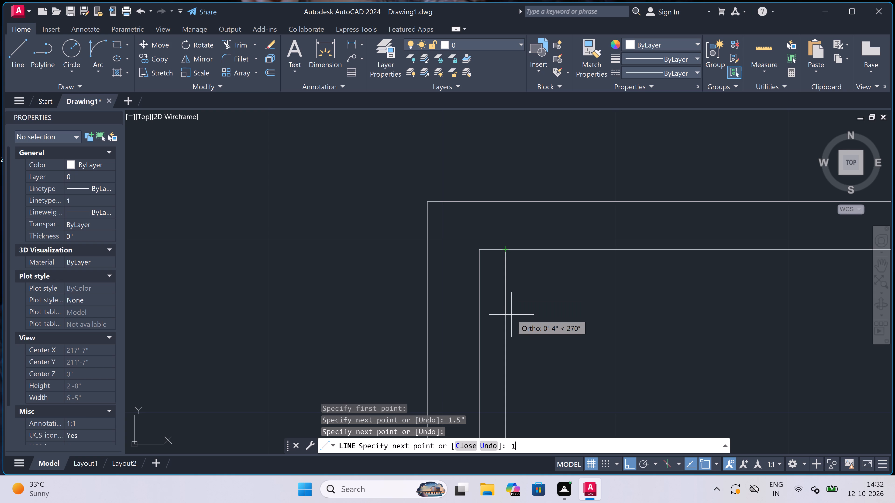
key("apostrophe")
key("BackSpace")
key("BackSpace")
key("BackSpace")
type("1.5")
type("\"")
key("space")
scroll(509, 313, "down", 4)
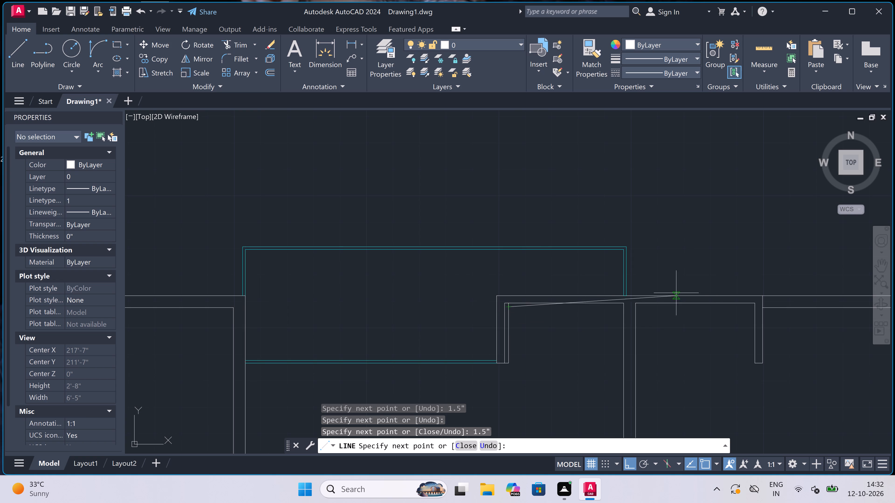
scroll(761, 327, "up", 2)
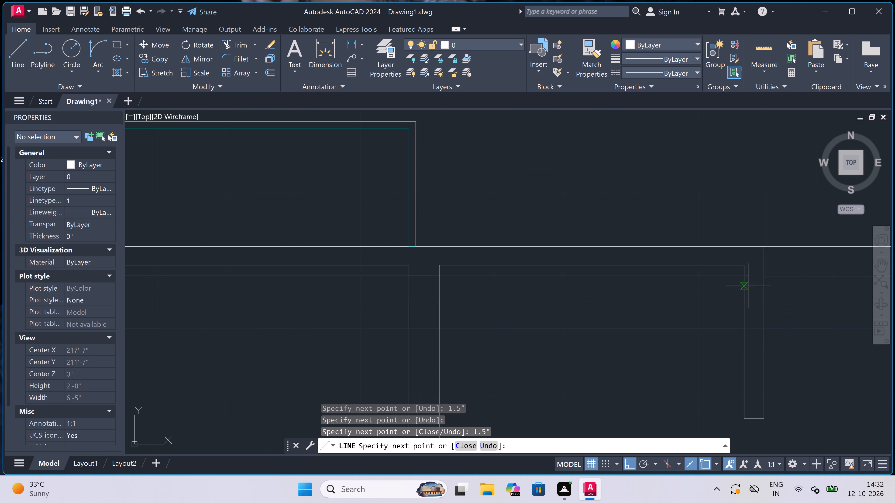
scroll(743, 276, "up", 1)
left_click(742, 279)
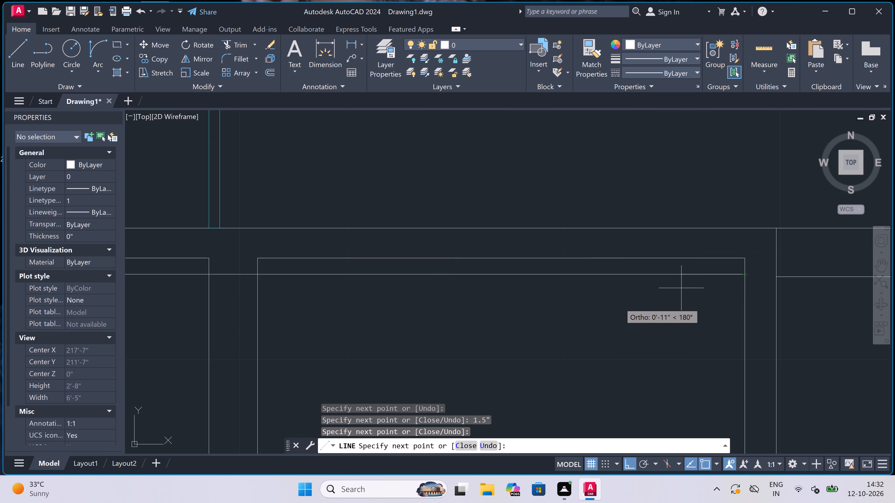
Continue the line 1.5" west, south to the level of the east leg's end, and east to meet that leg.
type("1.5\"")
key("space")
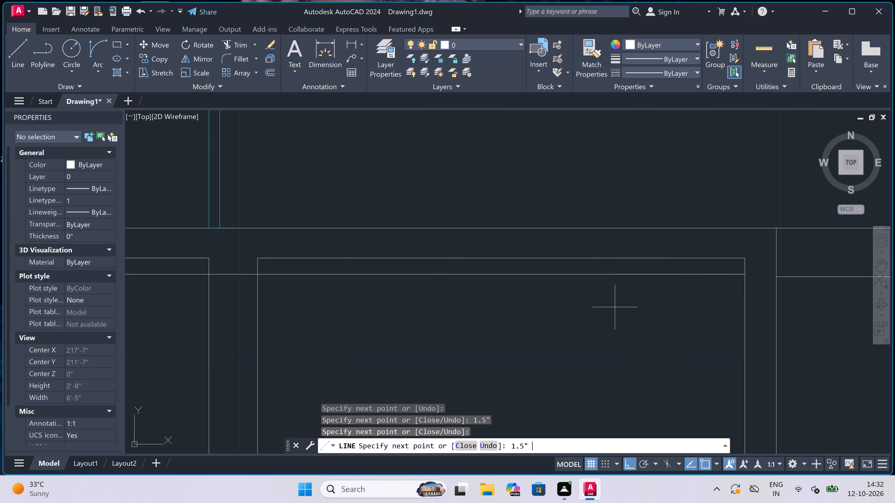
scroll(626, 265, "down", 3)
scroll(650, 298, "up", 2)
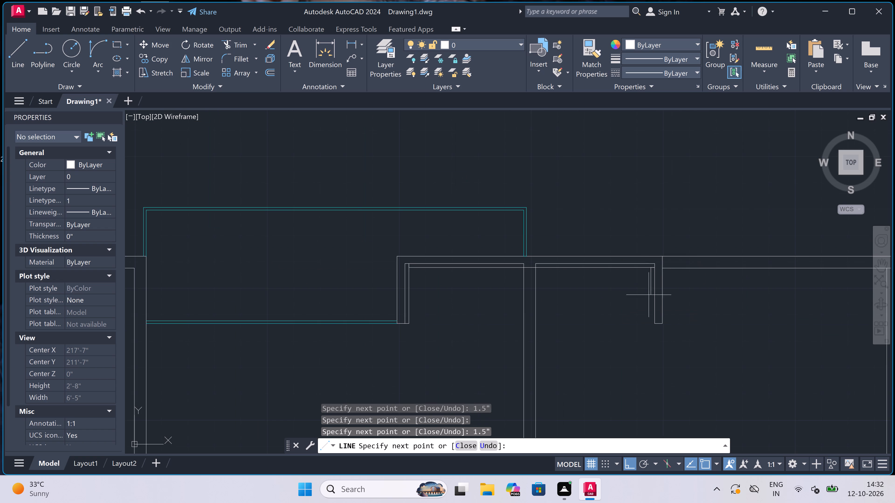
scroll(654, 357, "up", 3)
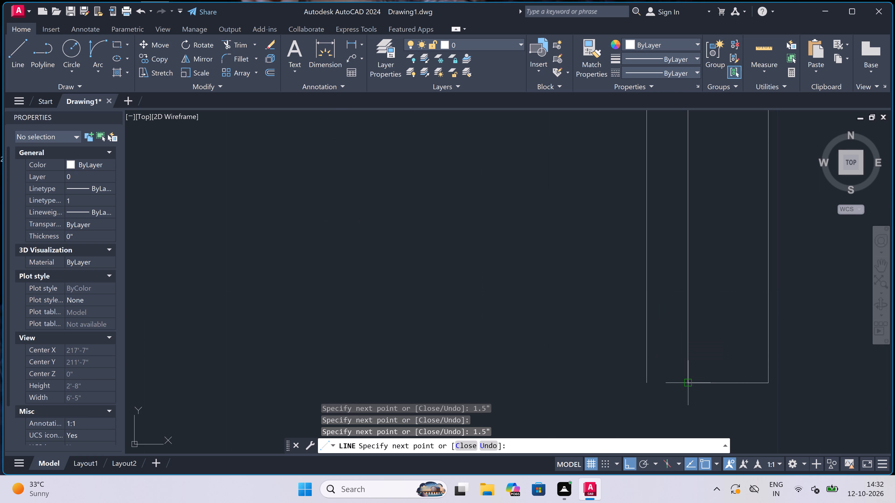
left_click(652, 383)
left_click(694, 378)
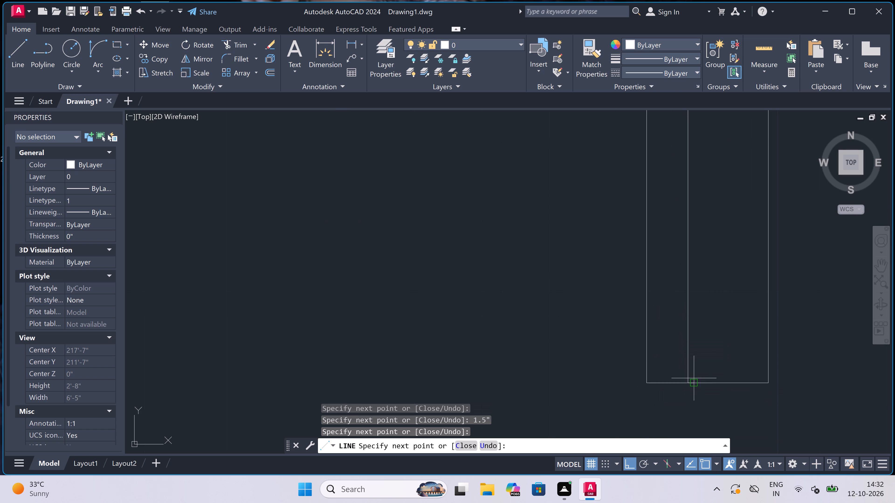
Trim away the 1.5" outline lines along the recess's east leg and around its inner corner.
key("Escape")
key("t")
key("r")
key("space")
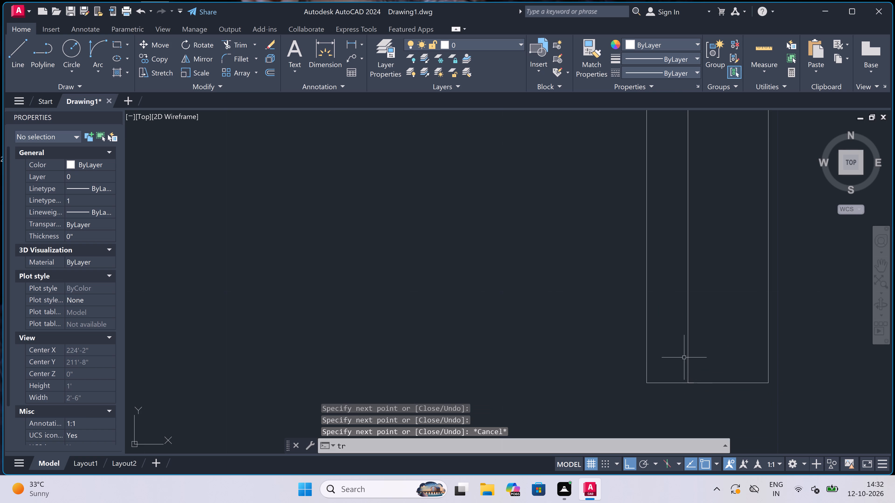
left_click(684, 351)
scroll(690, 340, "down", 3)
left_click(690, 338)
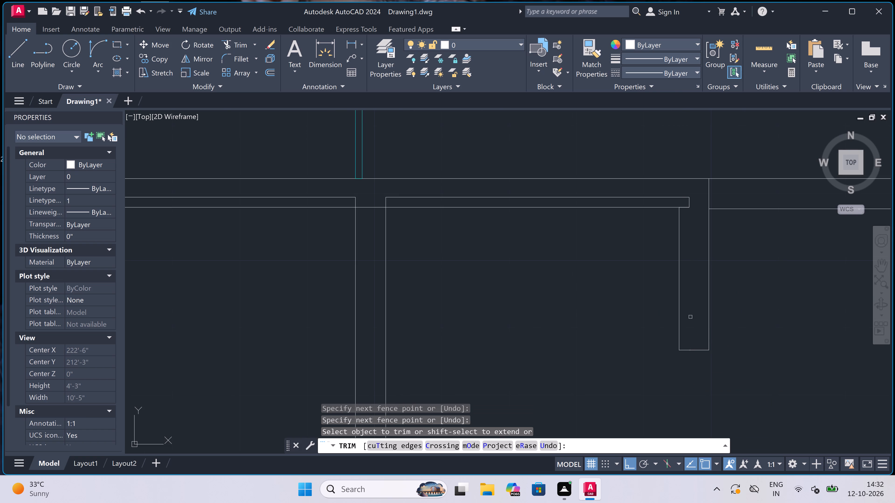
scroll(678, 192, "up", 3)
left_click(678, 192)
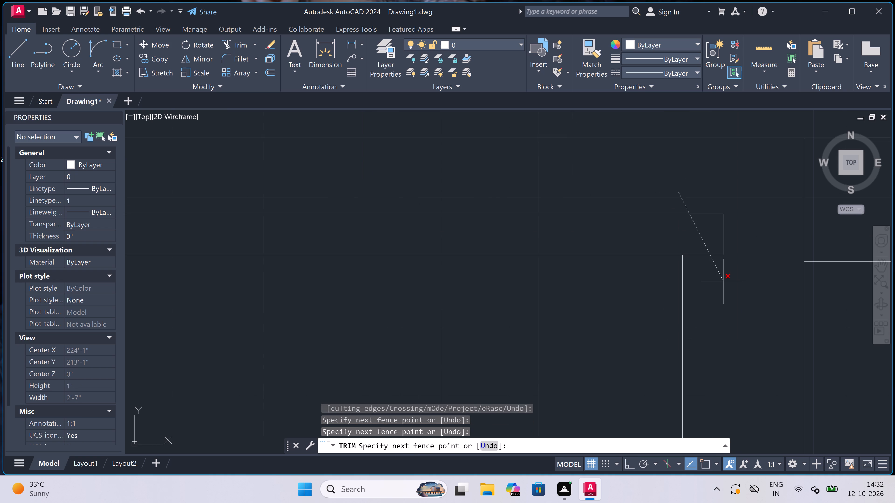
left_click(724, 281)
left_click(719, 236)
left_click(735, 224)
scroll(733, 225, "down", 2)
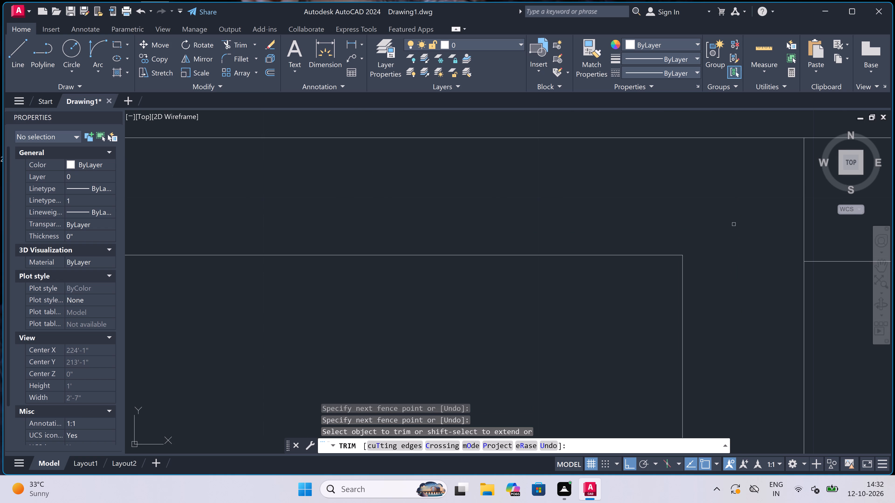
Trim away the leftover outline stub and the horizontal line crossing the top of the middle vertical wall.
scroll(734, 224, "down", 3)
scroll(627, 227, "up", 3)
scroll(518, 232, "up", 2)
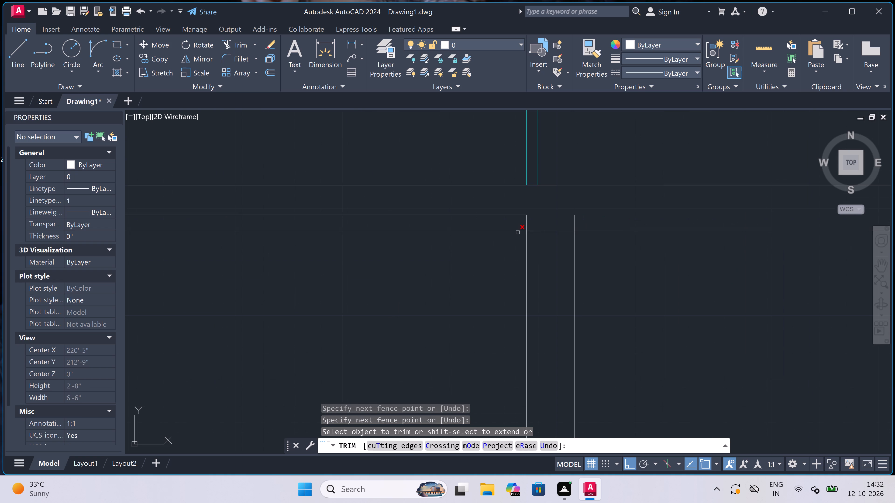
left_click(528, 212)
left_click(703, 210)
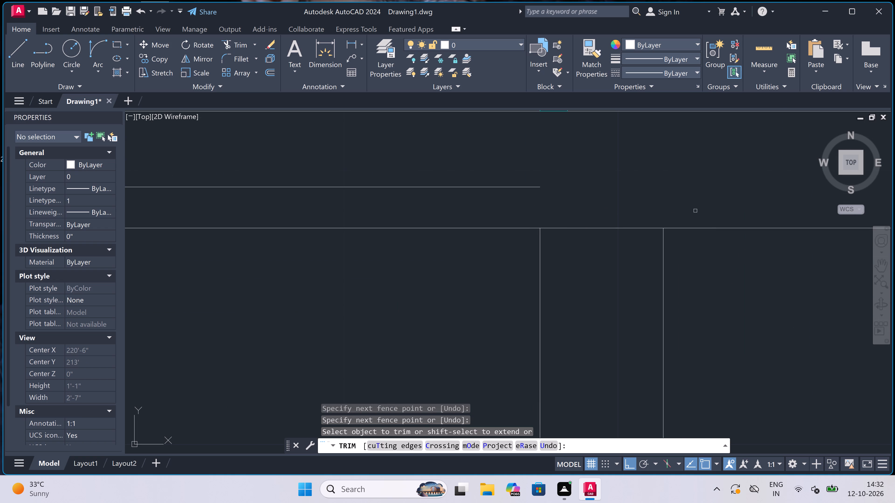
left_click(605, 210)
left_click(611, 305)
scroll(604, 278, "down", 3)
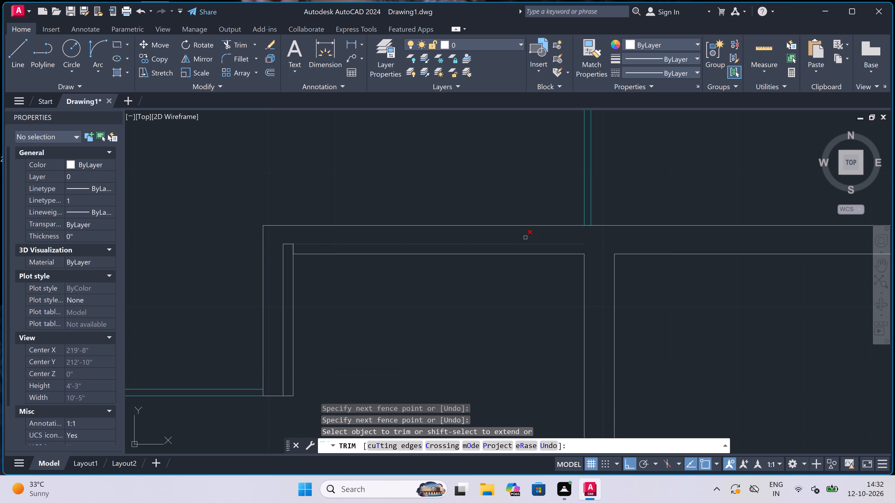
Remove the 1.5" outline west of the middle wall, including its horizontal line and the pieces around the west leg.
left_click(515, 245)
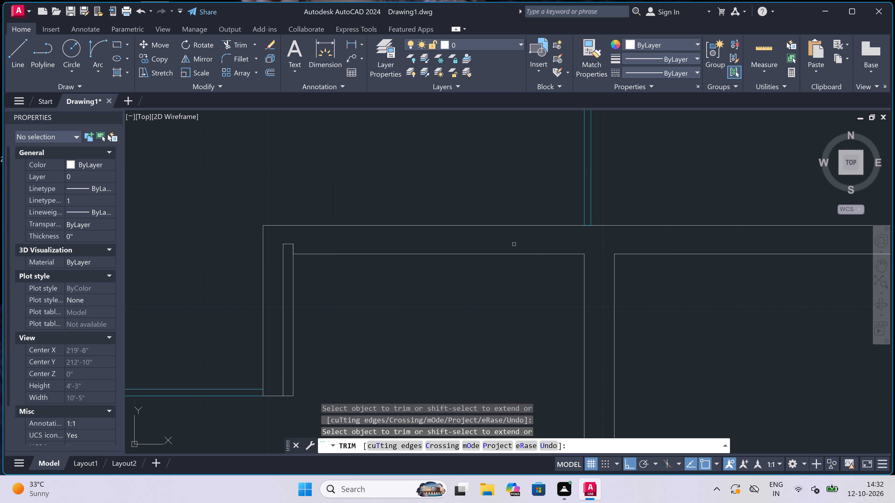
scroll(283, 241, "up", 2)
scroll(305, 243, "up", 1)
left_click(331, 262)
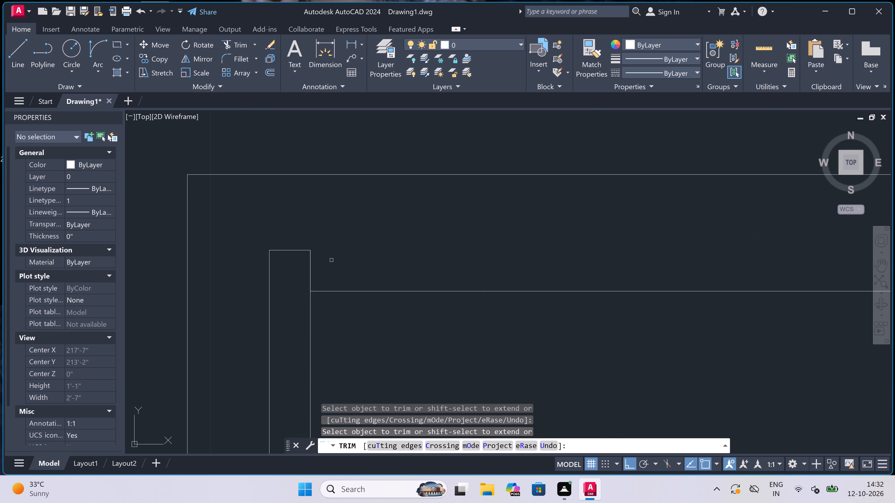
left_click_drag(225, 293, 227, 291)
scroll(350, 198, "down", 3)
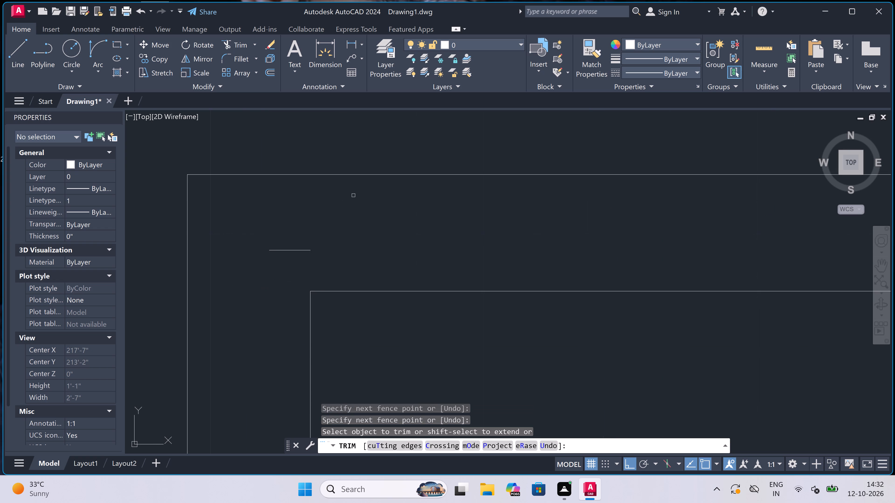
scroll(315, 211, "down", 2)
scroll(320, 211, "up", 4)
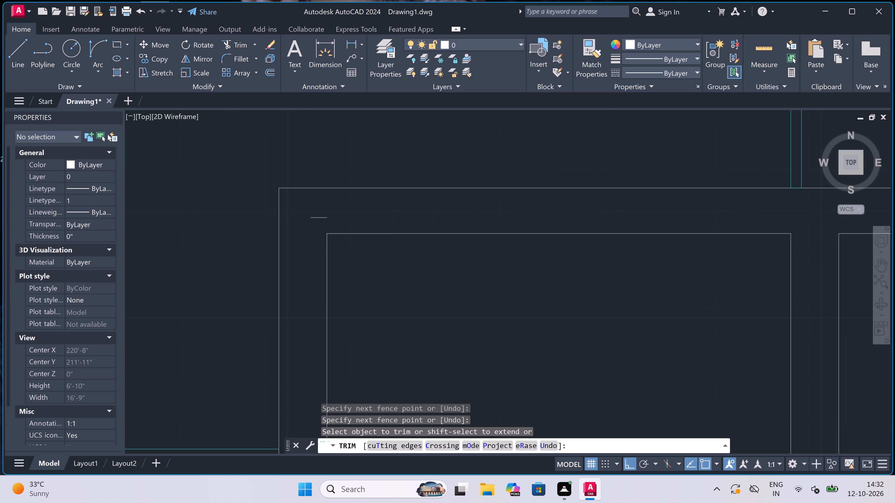
left_click(320, 211)
left_click(313, 275)
scroll(362, 215, "down", 8)
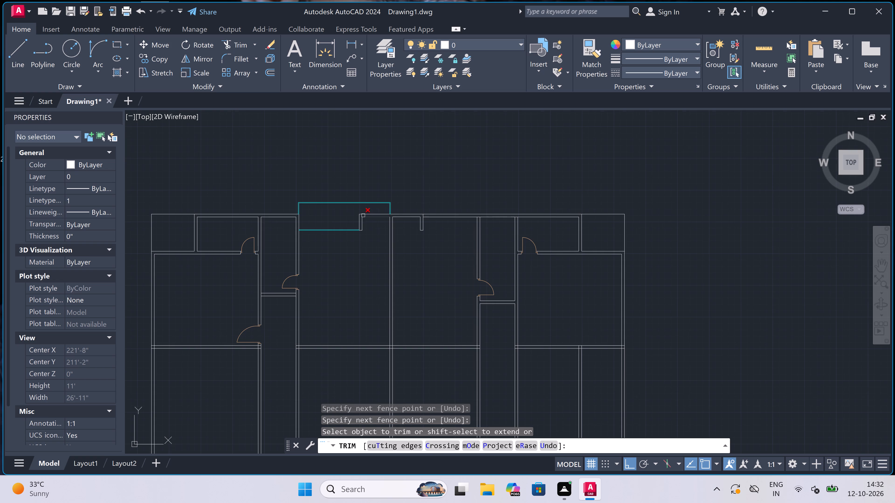
scroll(408, 215, "up", 1)
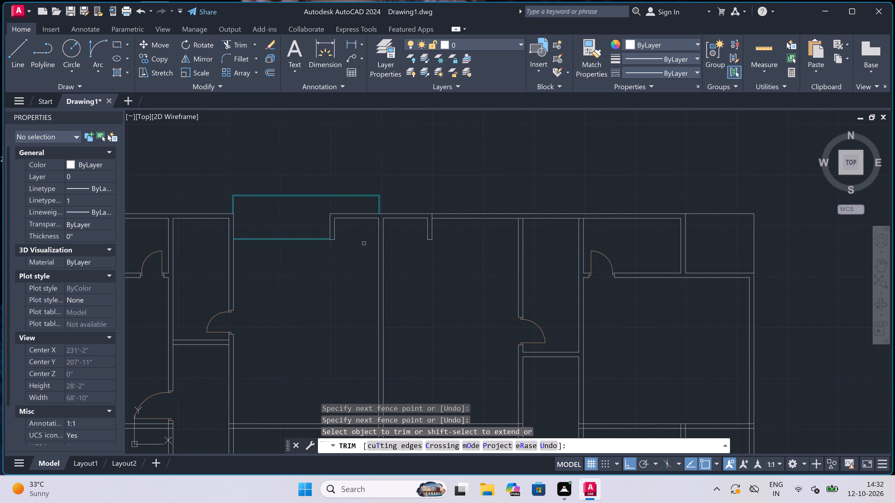
key("Escape")
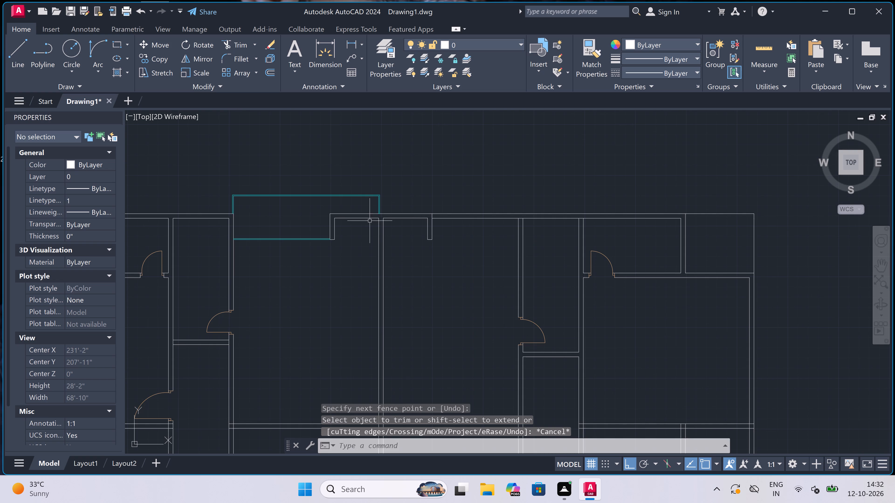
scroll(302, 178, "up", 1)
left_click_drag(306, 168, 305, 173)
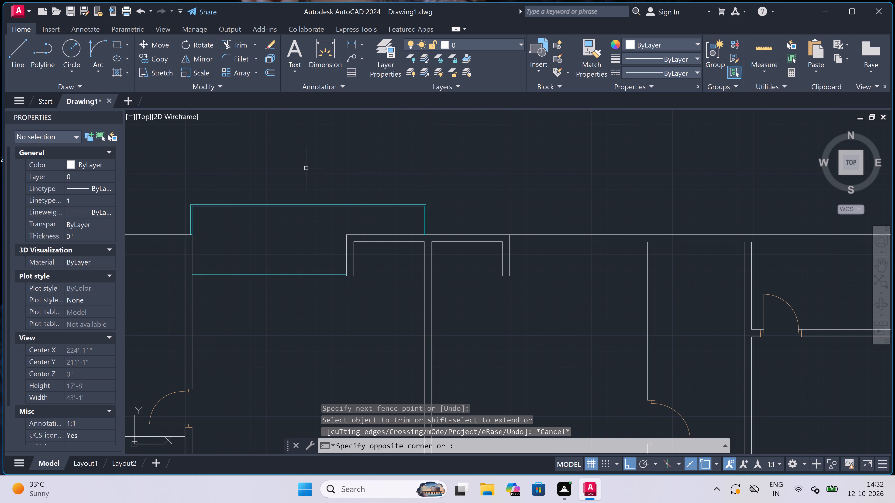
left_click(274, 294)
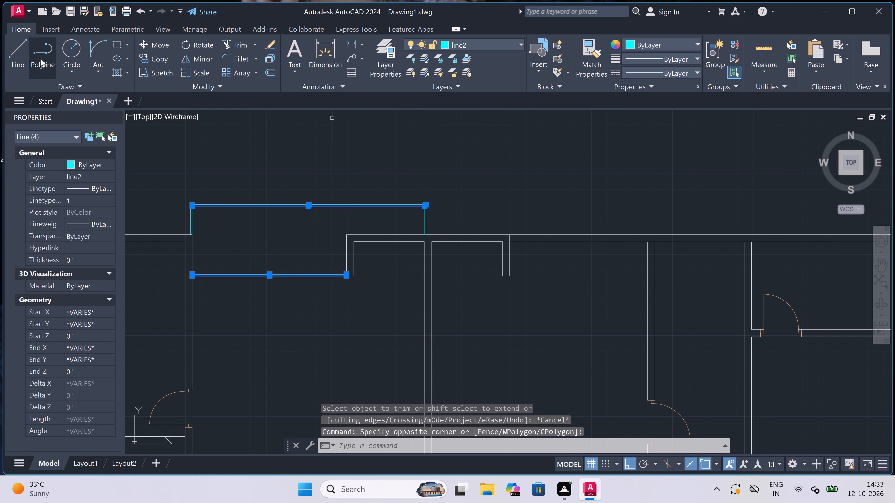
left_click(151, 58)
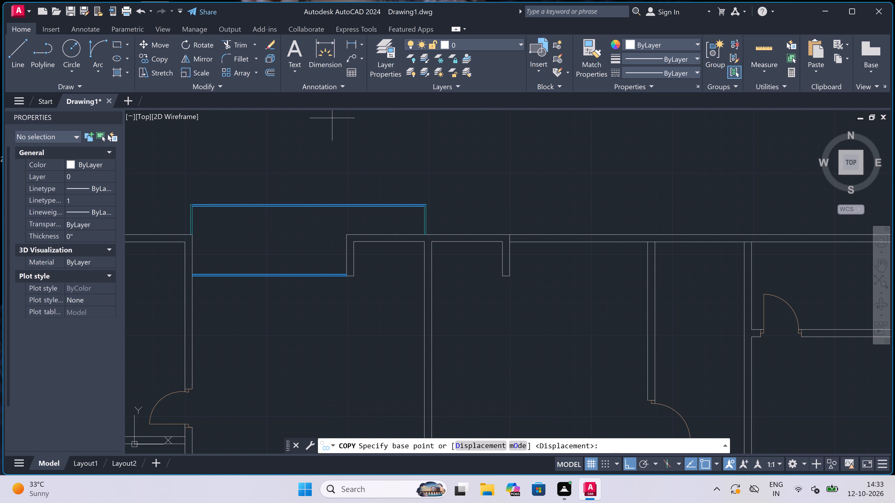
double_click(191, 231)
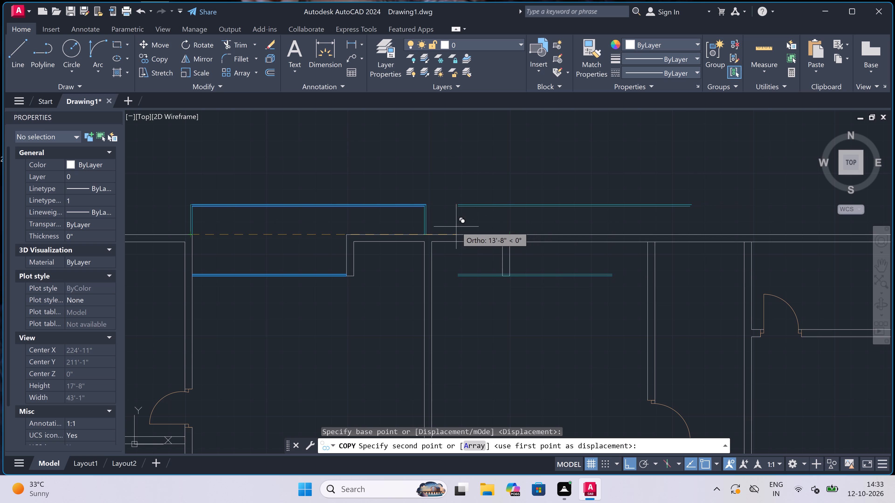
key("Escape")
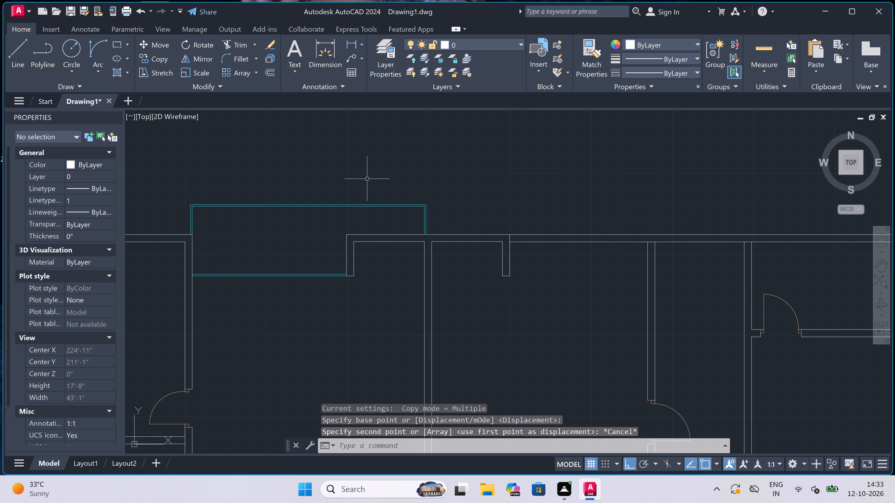
Copy all eight line2 bay projection lines, including both pairs of short vertical sides, about 6'-2" straight north.
left_click_drag(328, 182, 327, 186)
left_click(244, 315)
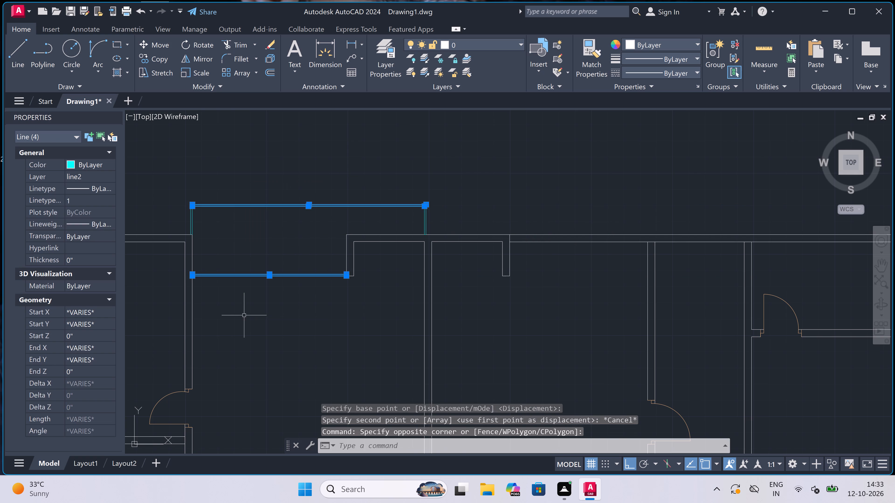
scroll(410, 217, "up", 4)
left_click_drag(588, 187, 577, 192)
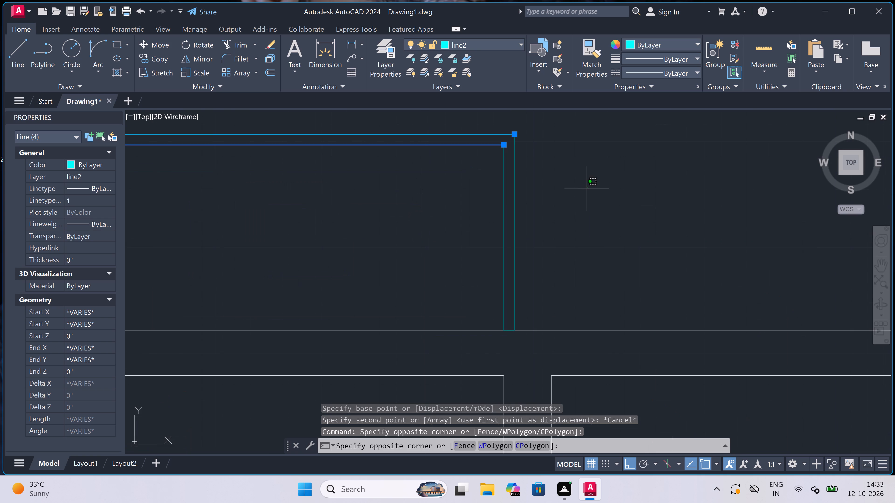
left_click(327, 249)
scroll(350, 233, "down", 7)
scroll(263, 234, "up", 1)
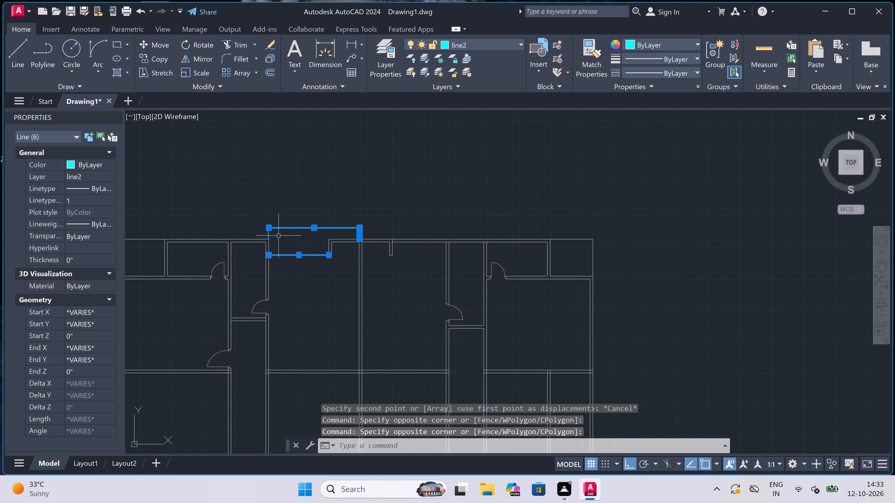
scroll(264, 234, "up", 6)
left_click_drag(534, 176, 523, 185)
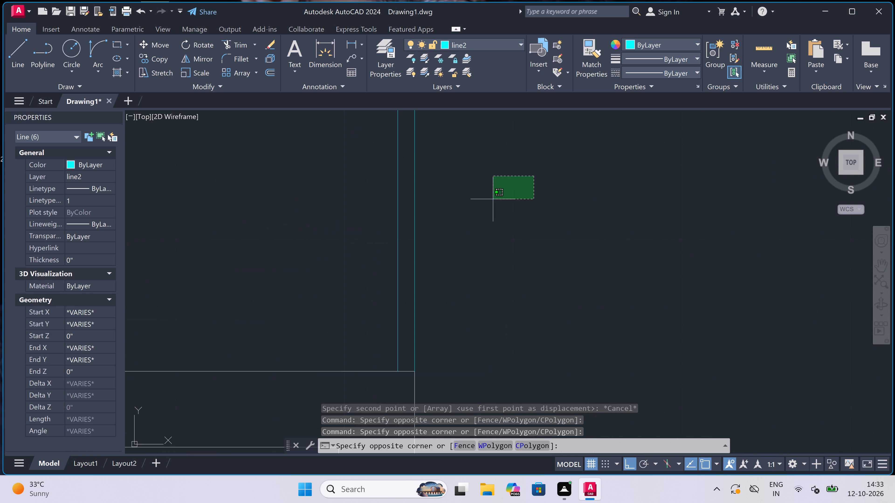
double_click(339, 238)
scroll(339, 238, "down", 5)
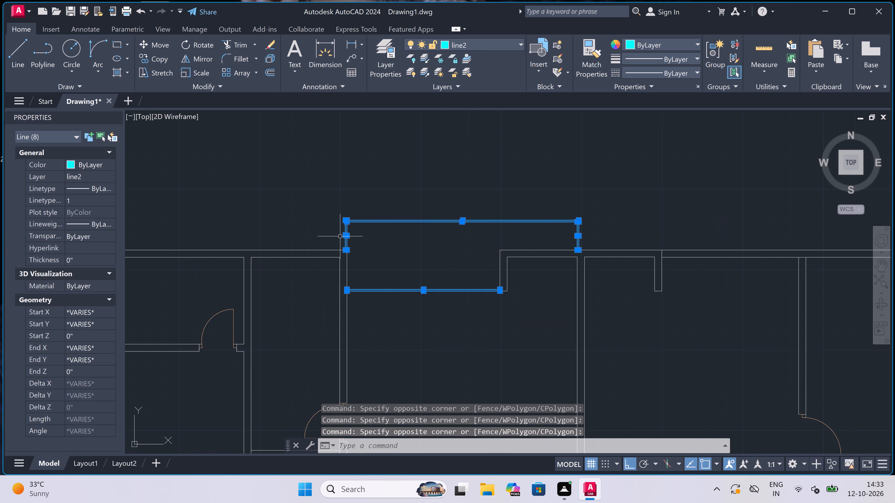
left_click(158, 55)
scroll(371, 273, "down", 2)
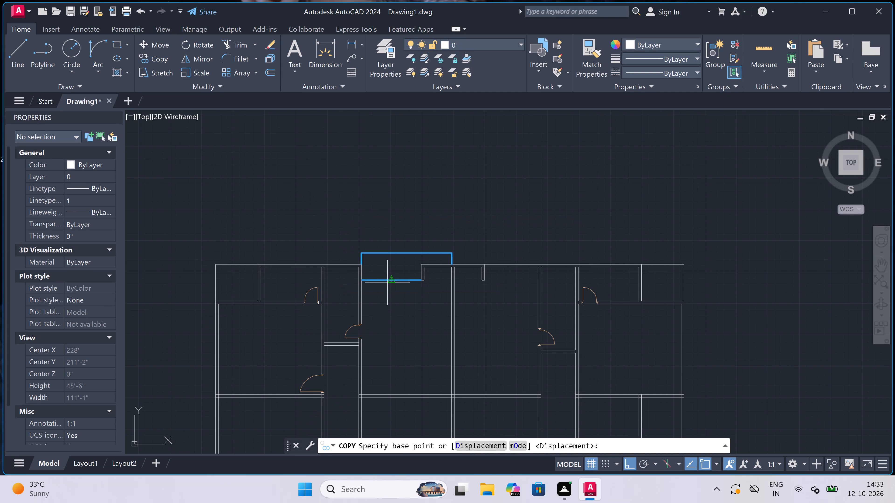
left_click(387, 278)
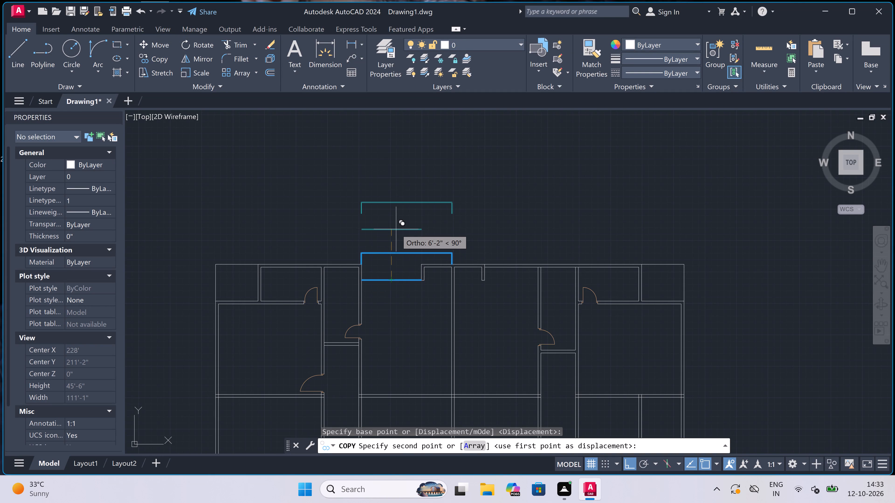
left_click(396, 228)
key("Escape")
scroll(392, 232, "up", 1)
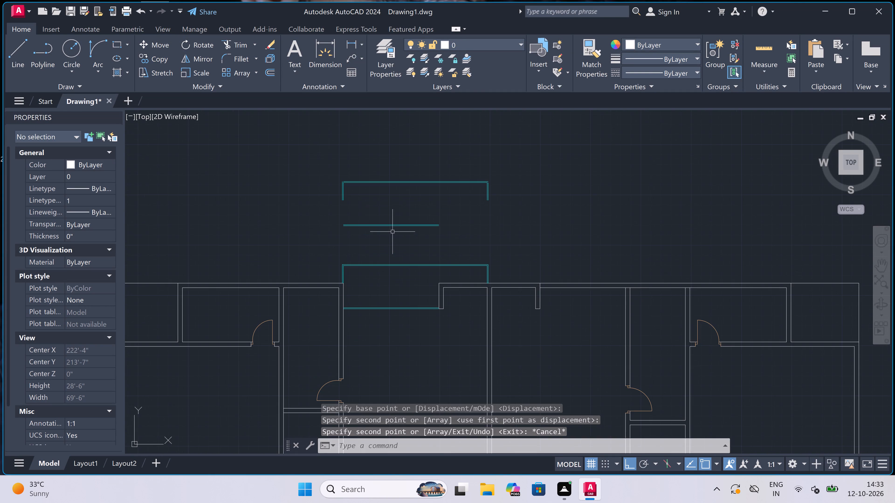
Mirror the copied bay lines about a vertical line through their east outer corner, keeping the source lines.
left_click_drag(536, 152, 534, 154)
left_click(534, 155)
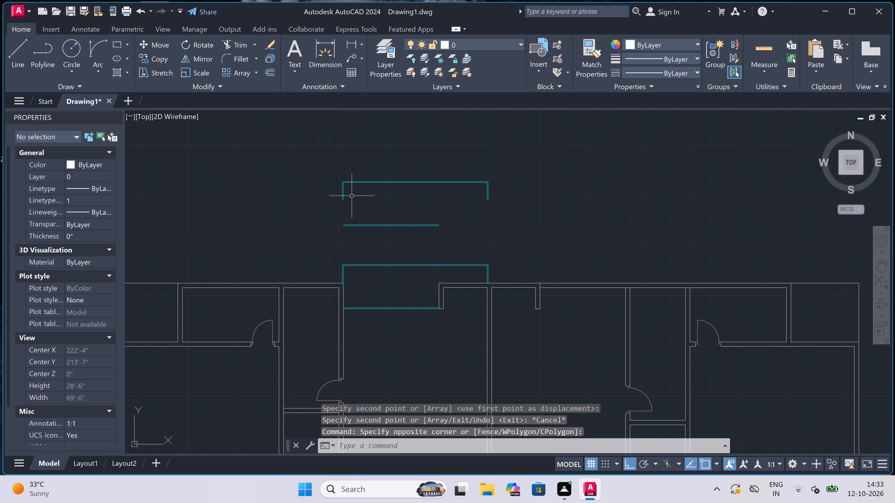
left_click_drag(520, 158, 518, 161)
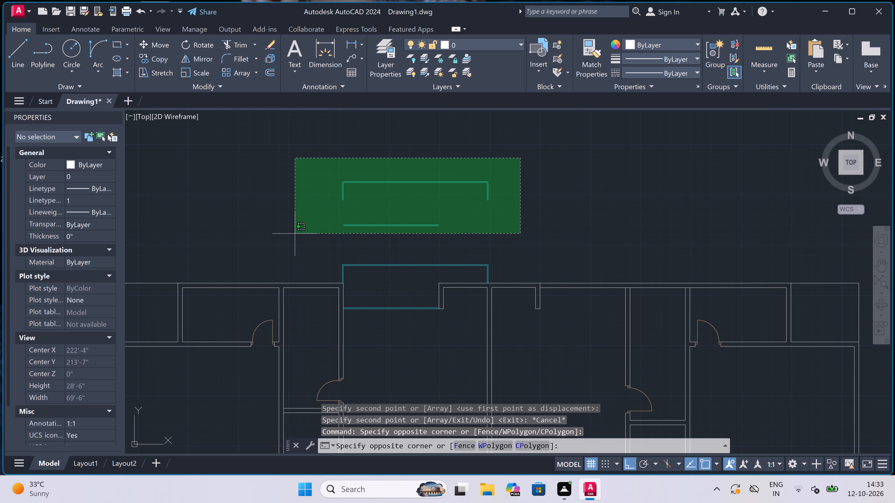
double_click(295, 234)
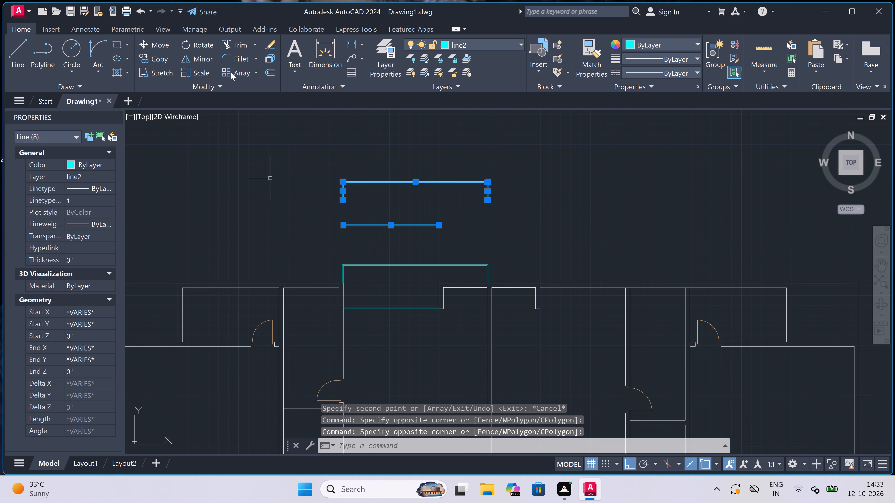
left_click(199, 59)
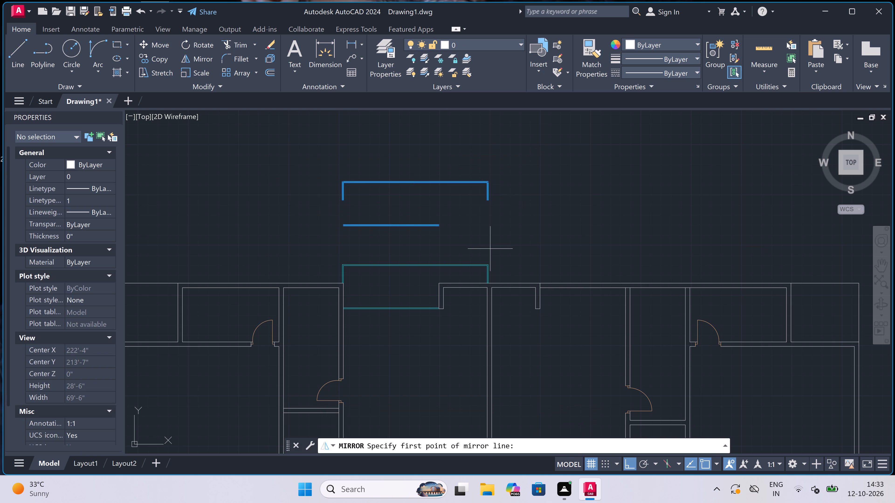
left_click(488, 203)
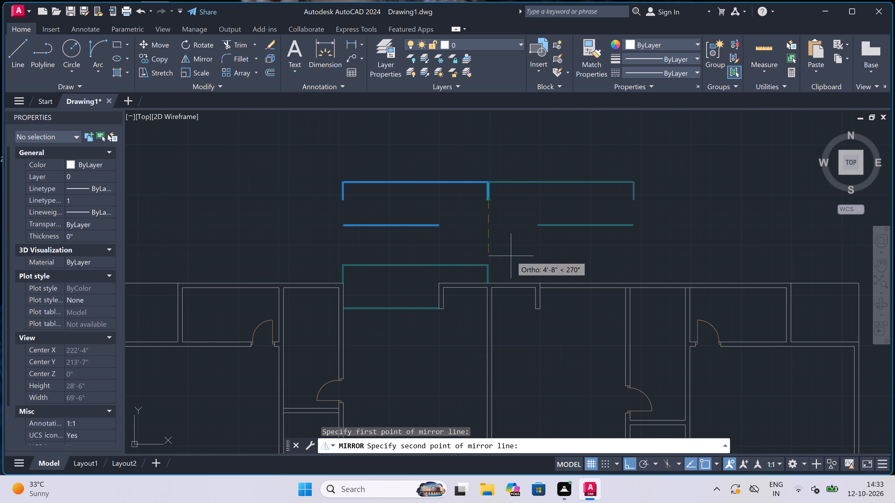
left_click(520, 253)
key("space")
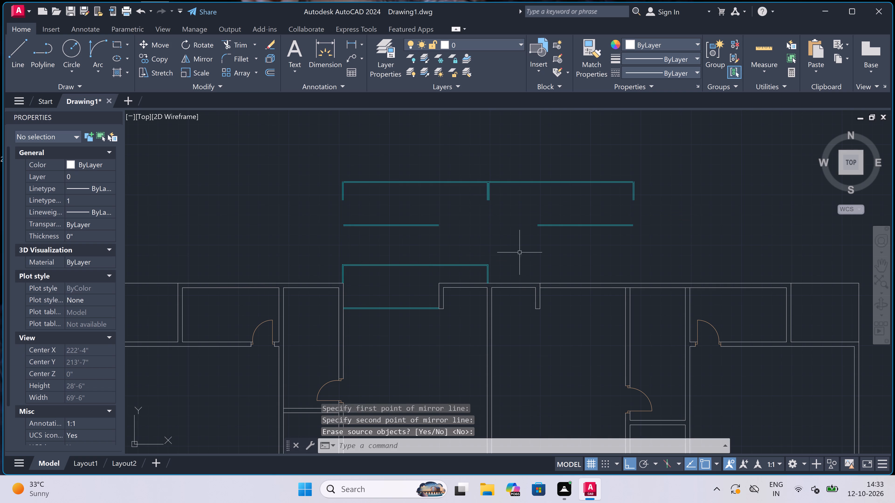
Erase the two long horizontal top lines of the copied west bay north of the plan.
scroll(483, 179, "up", 3)
left_click(490, 171)
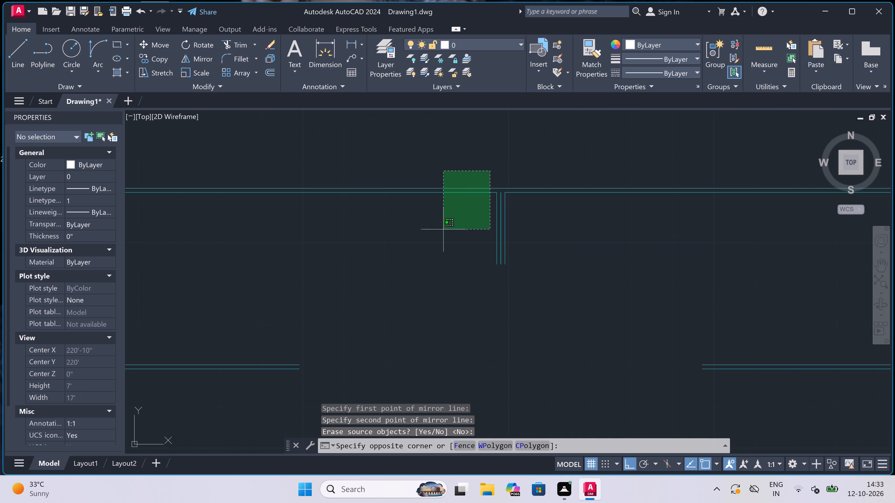
scroll(435, 237, "up", 1)
double_click(435, 236)
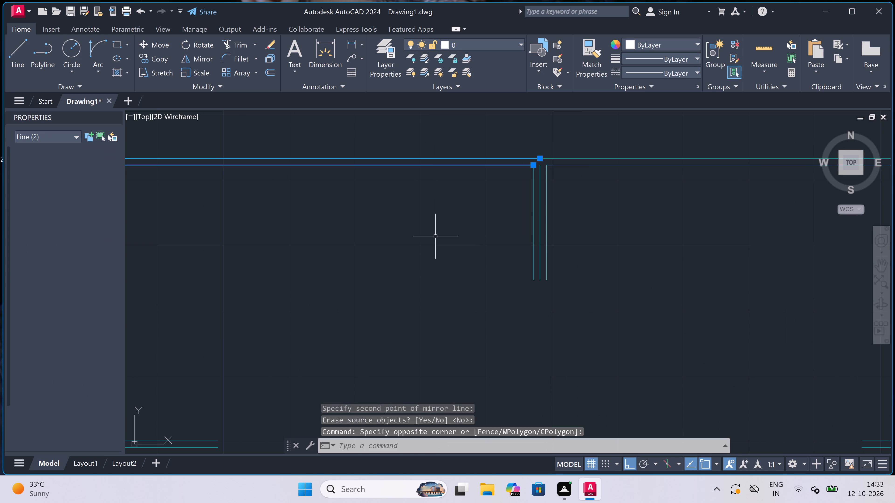
key("Delete")
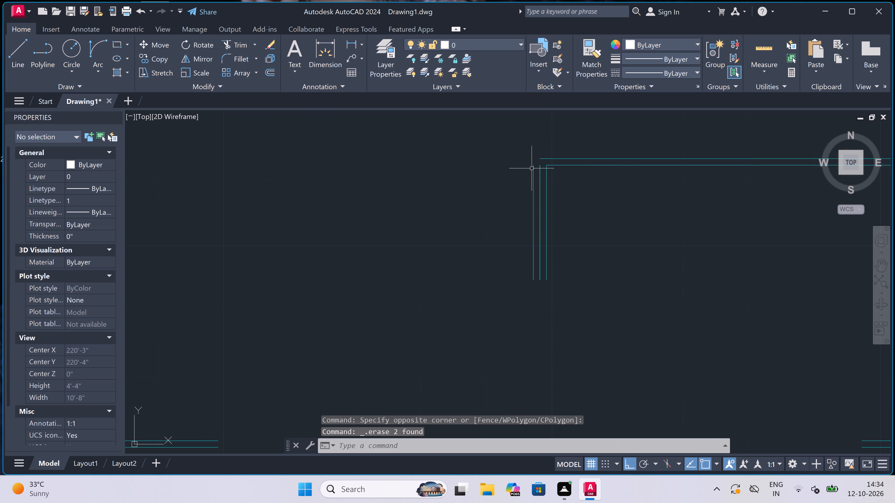
Erase the westernmost of the three short vertical lines where the copied bay meets its mirror image.
scroll(532, 169, "up", 2)
scroll(544, 168, "down", 4)
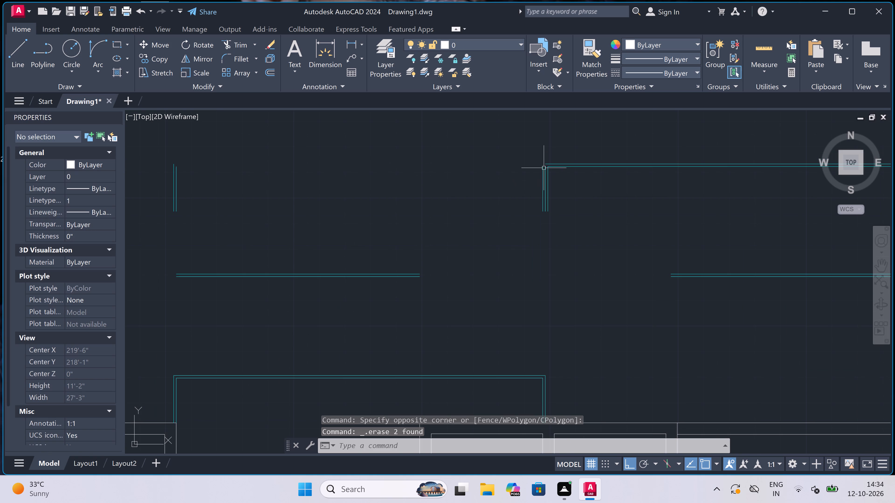
scroll(556, 163, "up", 3)
scroll(516, 180, "up", 3)
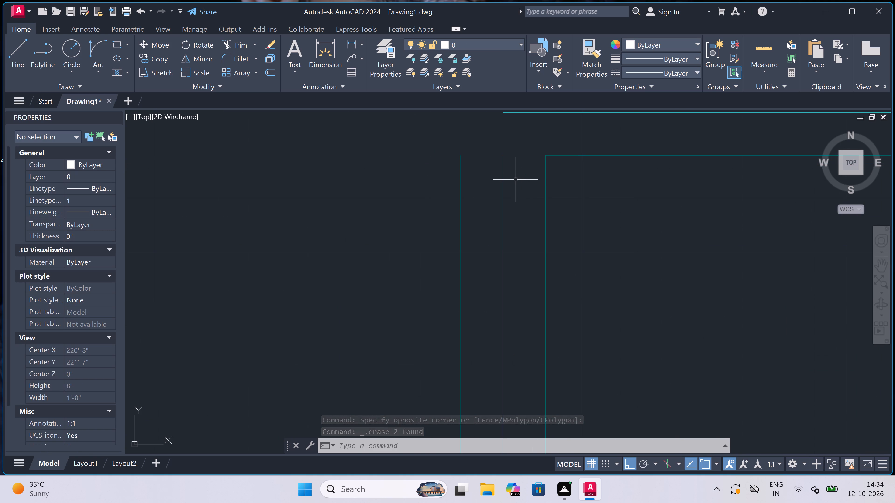
left_click(449, 188)
left_click(482, 185)
left_click(481, 184)
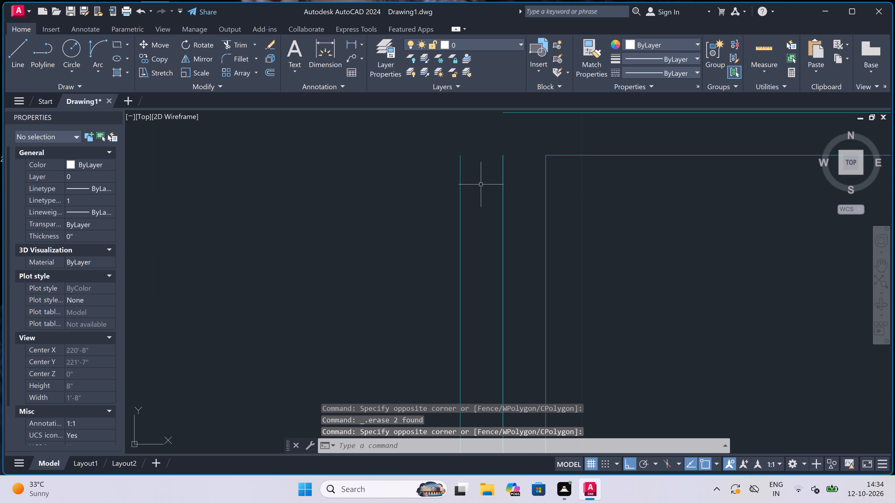
scroll(465, 195, "down", 4)
left_click(418, 234)
key("Delete")
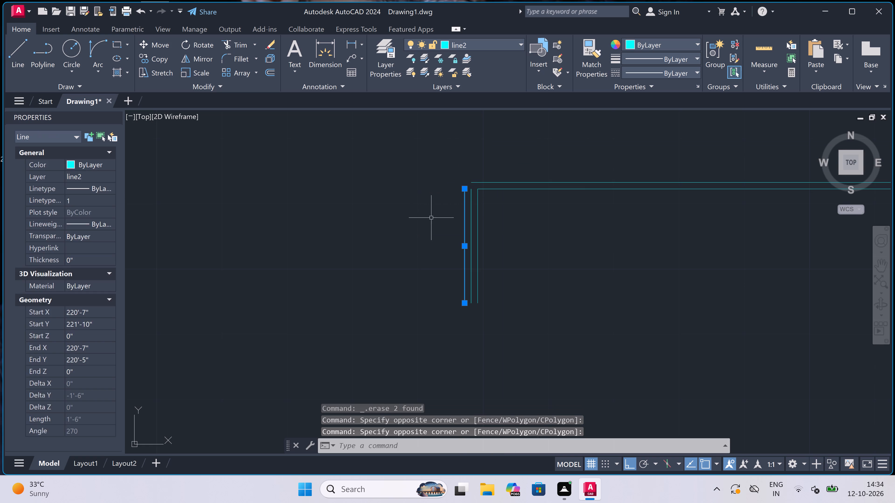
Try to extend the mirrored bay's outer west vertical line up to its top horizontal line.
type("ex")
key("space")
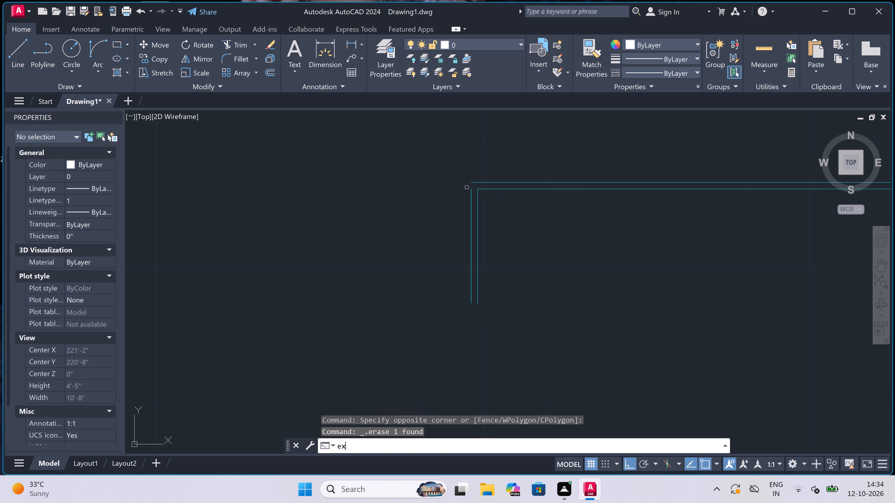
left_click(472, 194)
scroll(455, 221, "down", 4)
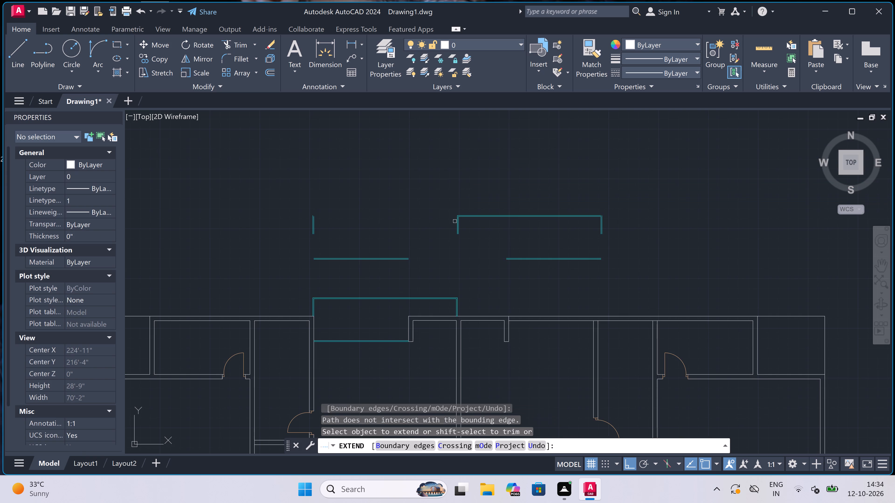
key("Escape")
Erase the copied west bay's four remaining lines: the short vertical pair and the lower horizontal pair.
left_click_drag(425, 196, 403, 220)
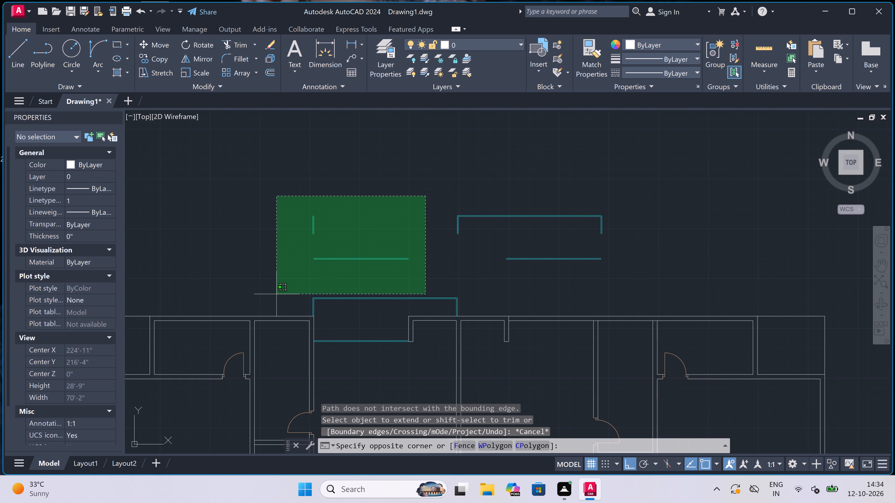
left_click(279, 280)
key("Delete")
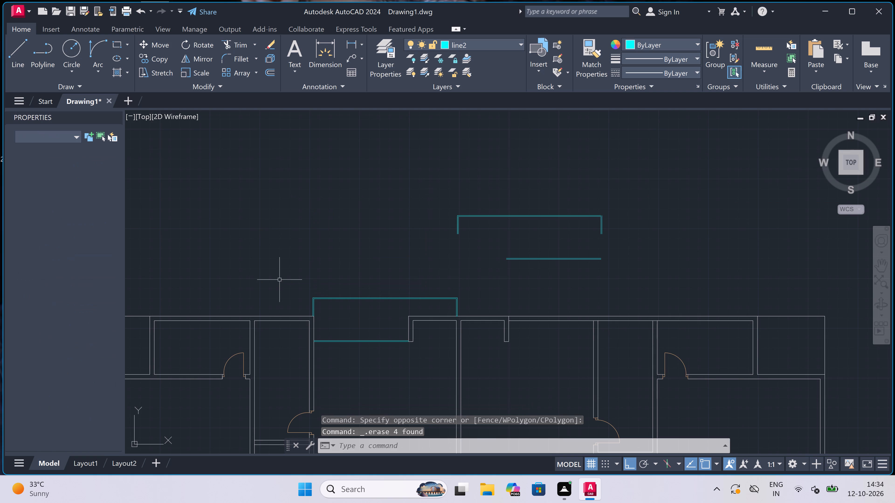
key("Delete")
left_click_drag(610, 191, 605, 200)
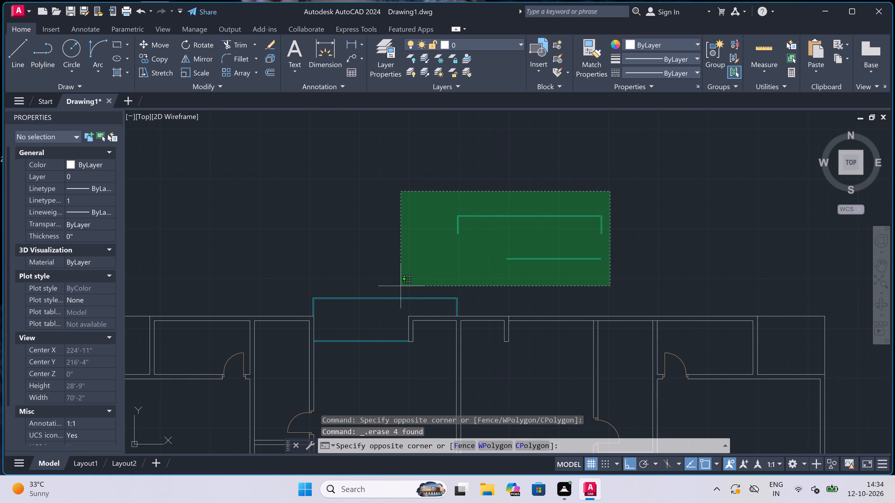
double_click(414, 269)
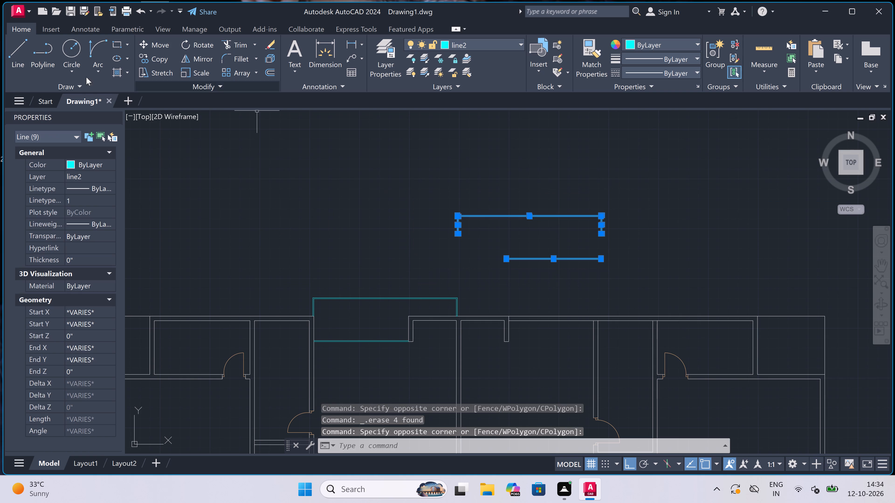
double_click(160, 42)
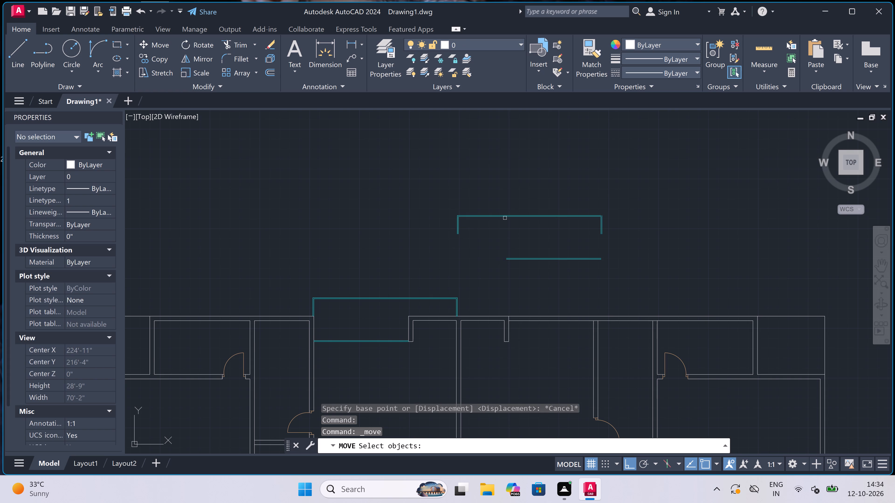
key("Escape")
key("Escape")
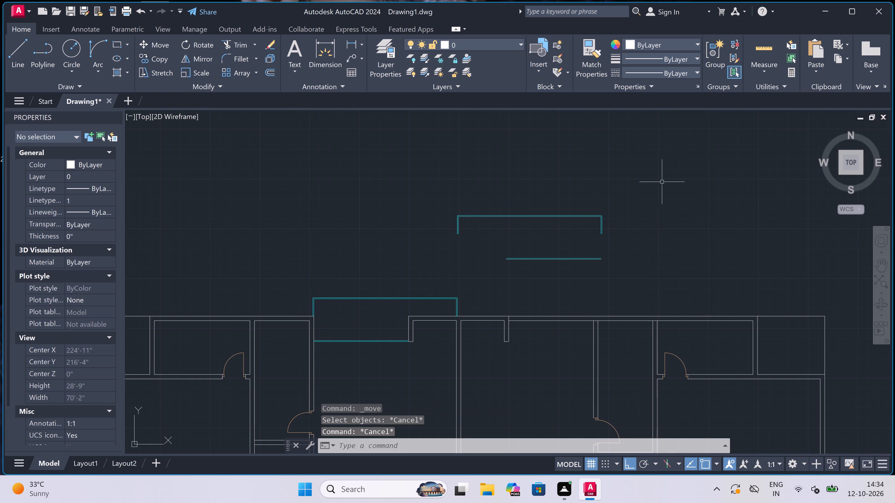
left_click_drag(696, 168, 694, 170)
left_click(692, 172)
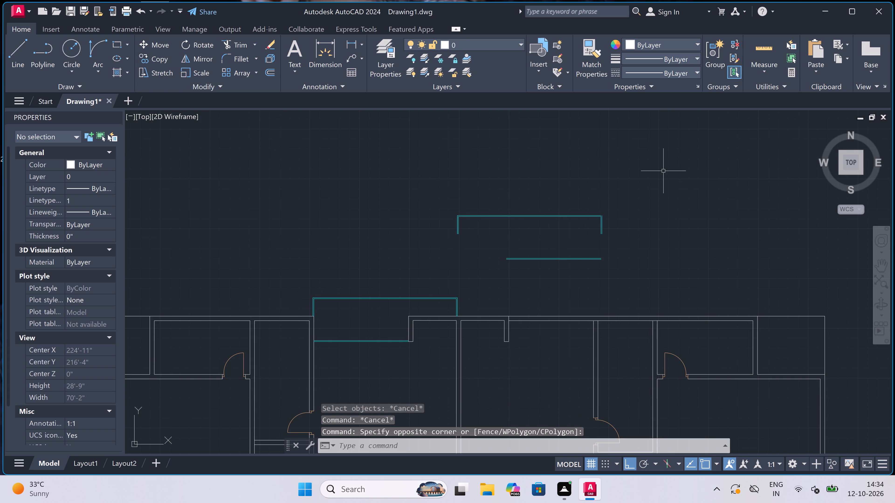
Move the whole mirrored bay south onto the outer wall line, aligning its west side's inner line with the central wall's east face.
left_click_drag(660, 174, 654, 182)
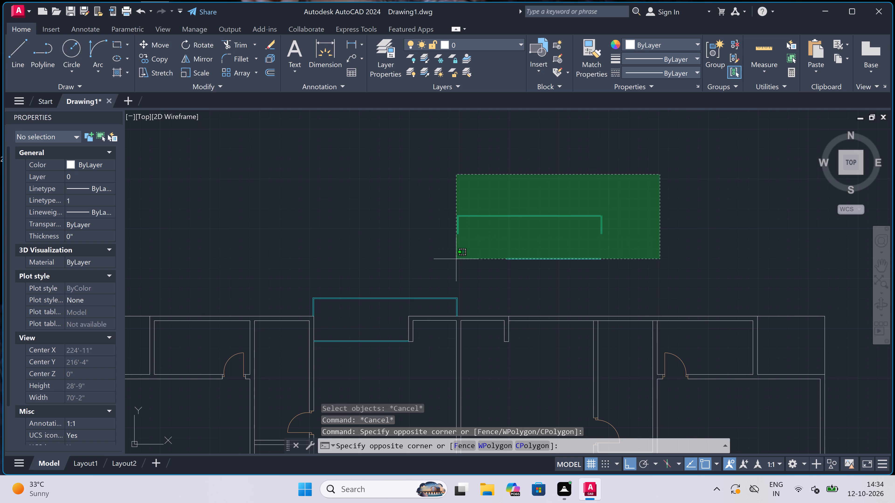
double_click(402, 274)
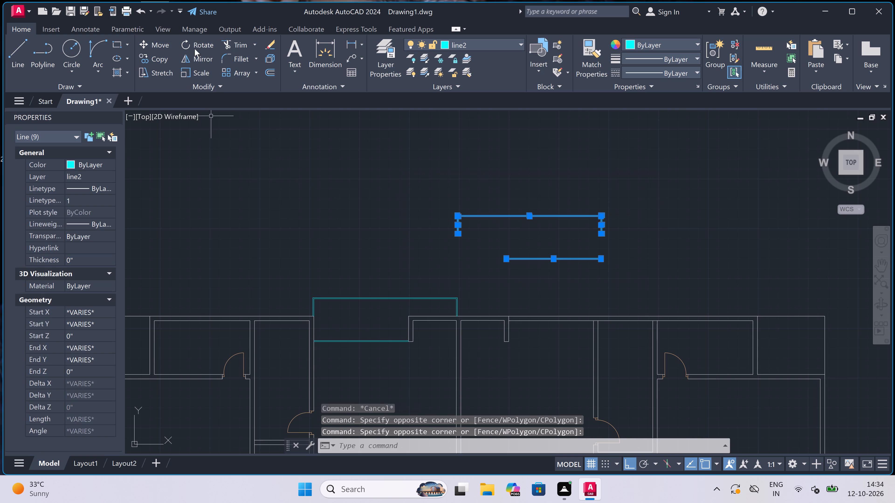
left_click(156, 47)
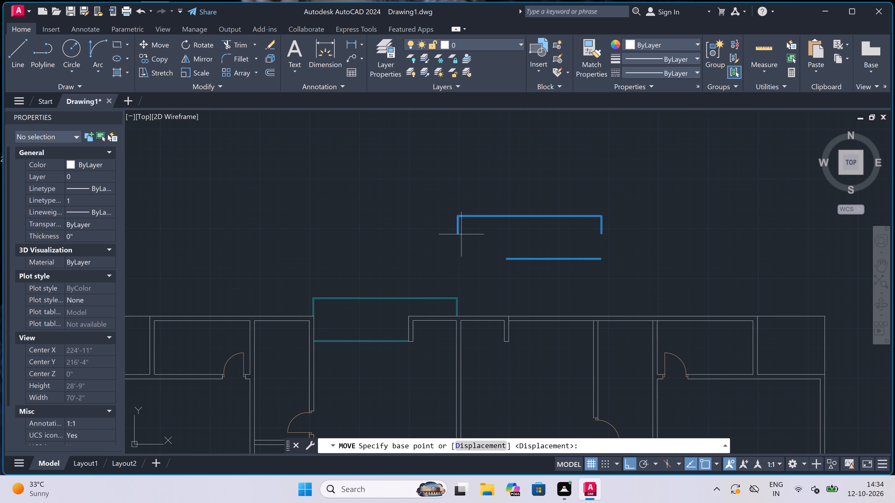
scroll(456, 228, "up", 3)
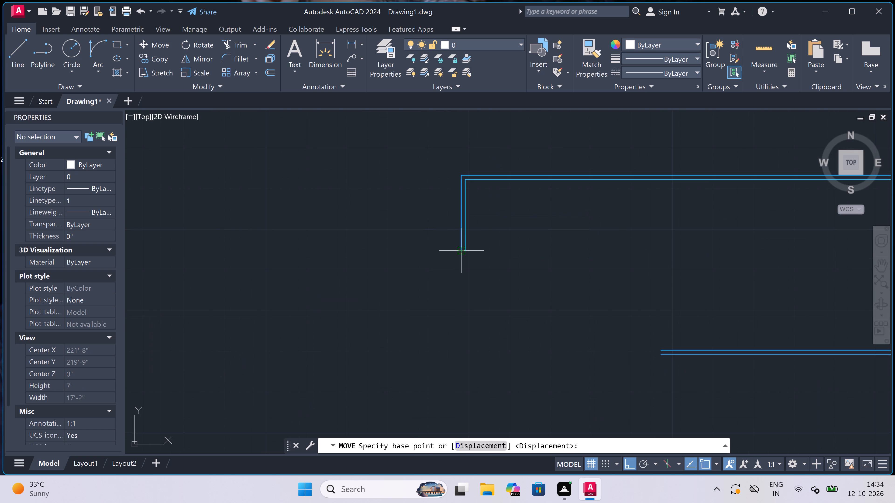
left_click(461, 250)
scroll(454, 184, "down", 3)
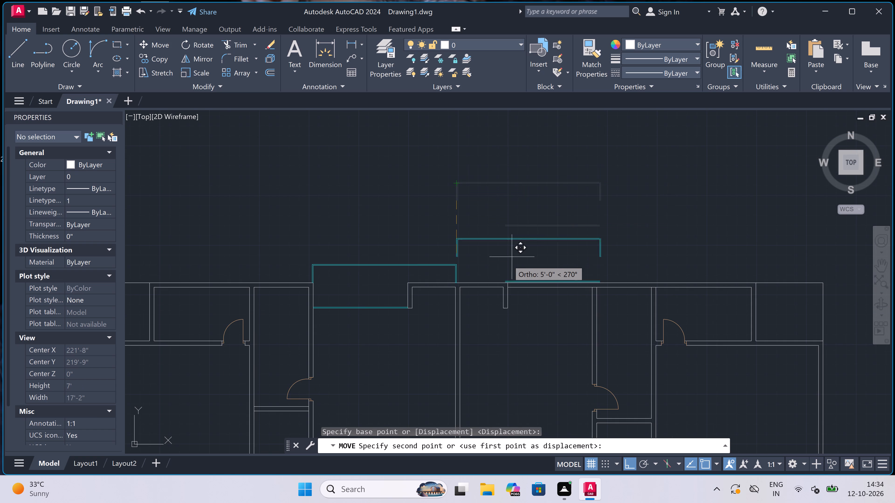
key("F8")
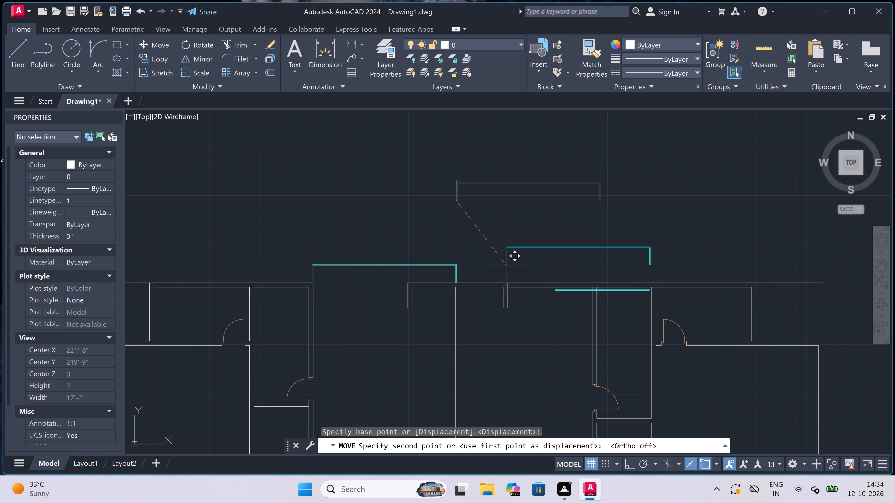
scroll(486, 277, "up", 2)
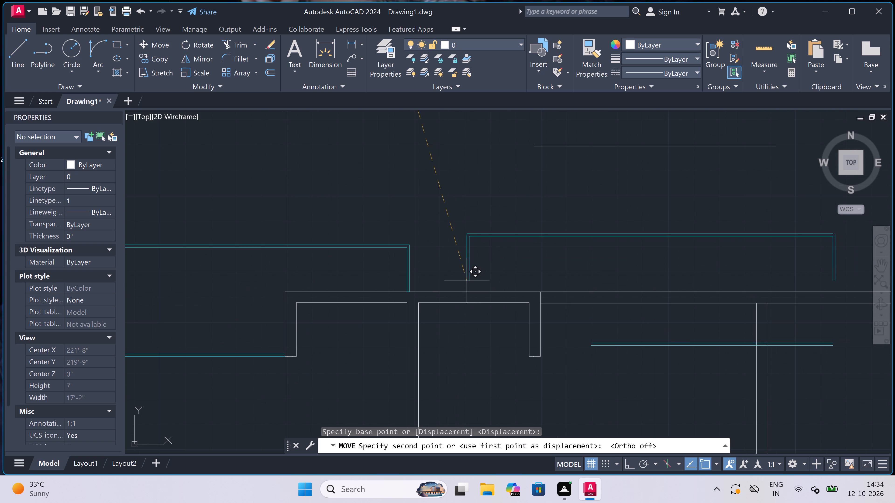
scroll(467, 281, "down", 1)
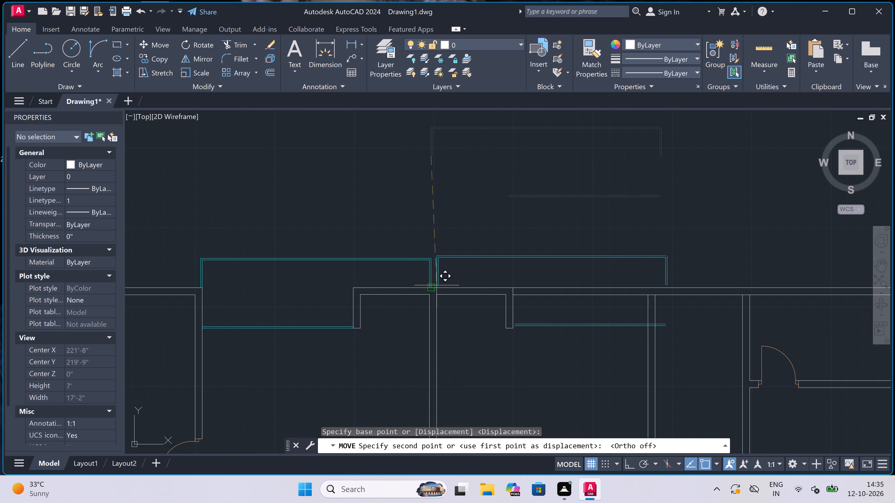
scroll(435, 283, "up", 1)
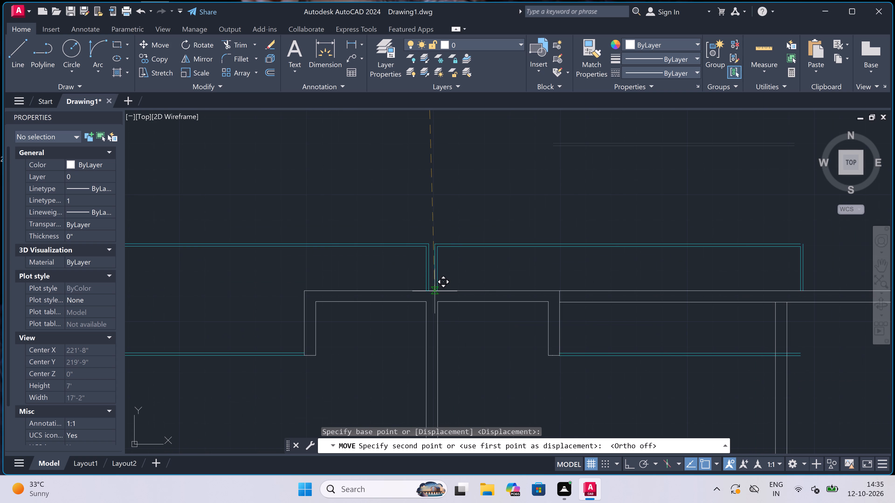
scroll(431, 289, "up", 2)
scroll(440, 290, "down", 4)
scroll(443, 297, "up", 4)
scroll(442, 292, "down", 3)
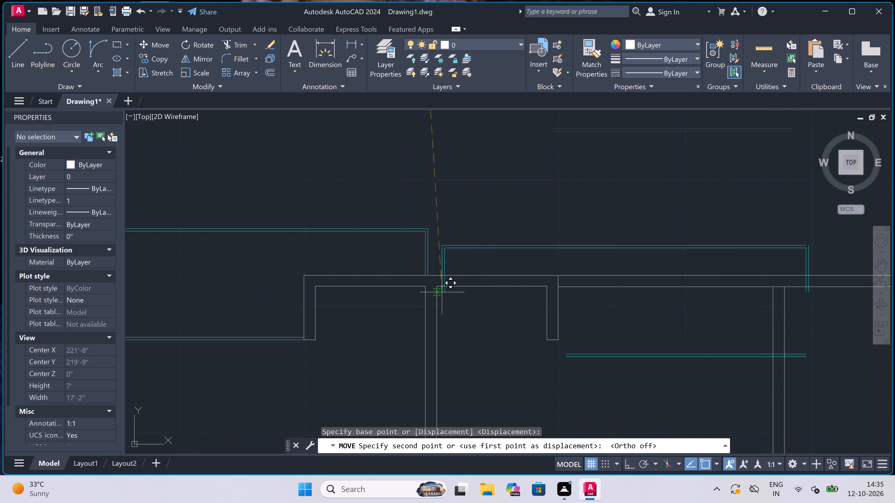
scroll(442, 292, "down", 1)
scroll(441, 292, "up", 4)
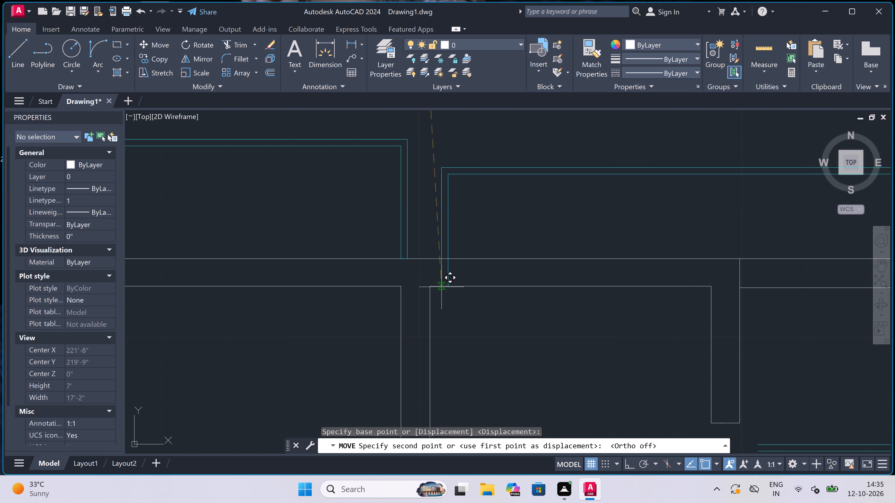
left_click(423, 259)
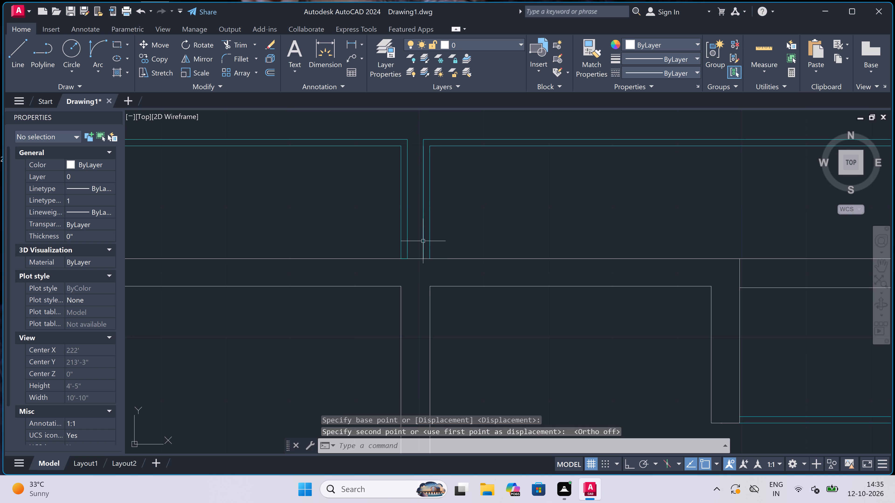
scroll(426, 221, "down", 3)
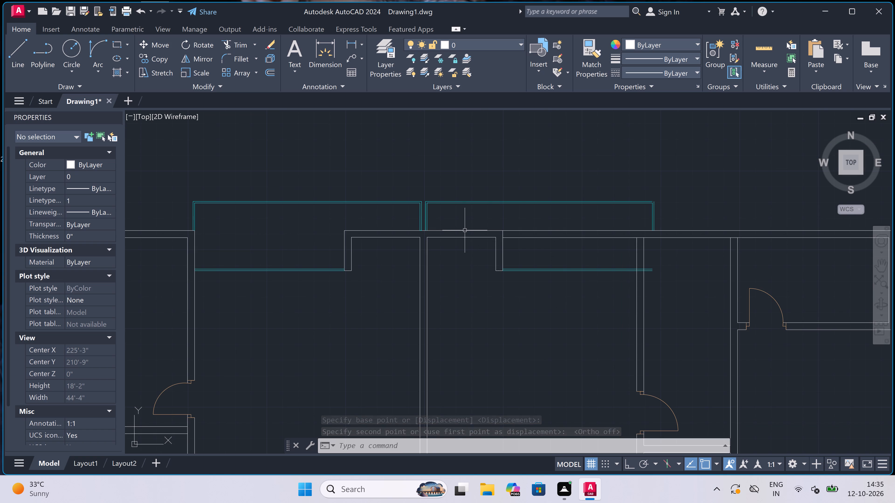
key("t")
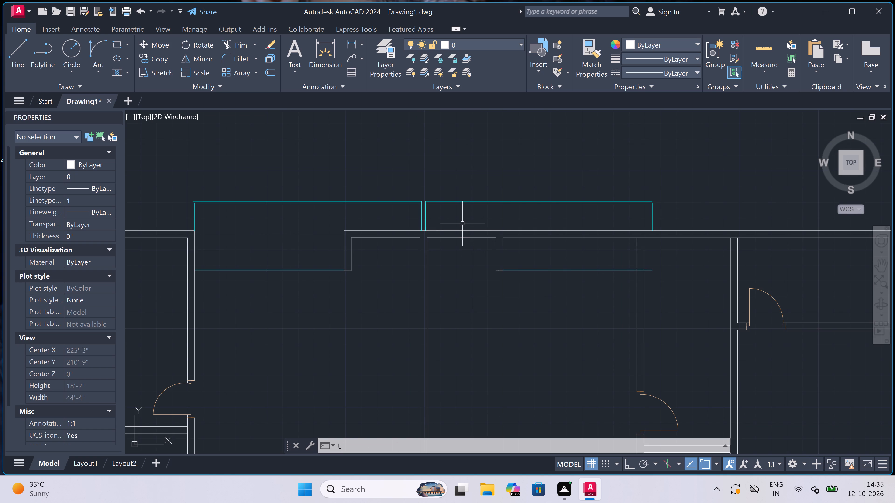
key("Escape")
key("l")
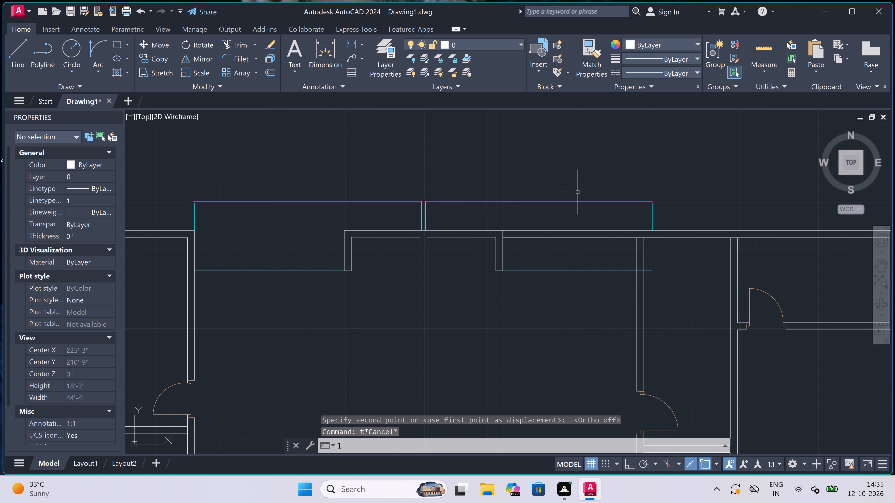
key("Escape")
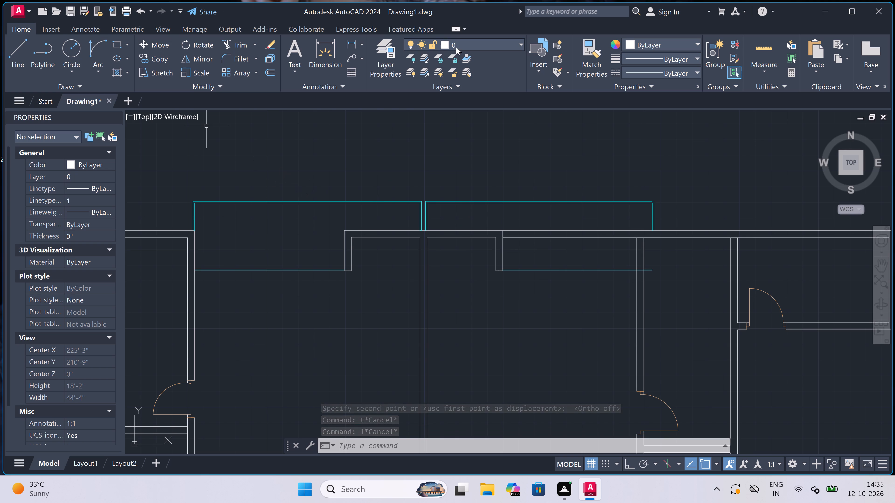
On layer line2, draw the west bay's new east side from the recess corner up to the inner top line, 1" east, and back down to the wall.
left_click(459, 40)
left_click(454, 84)
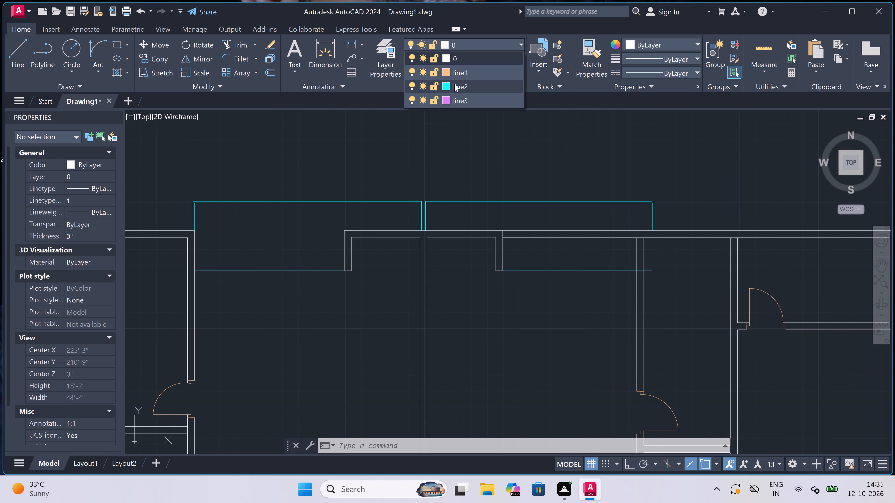
key("l")
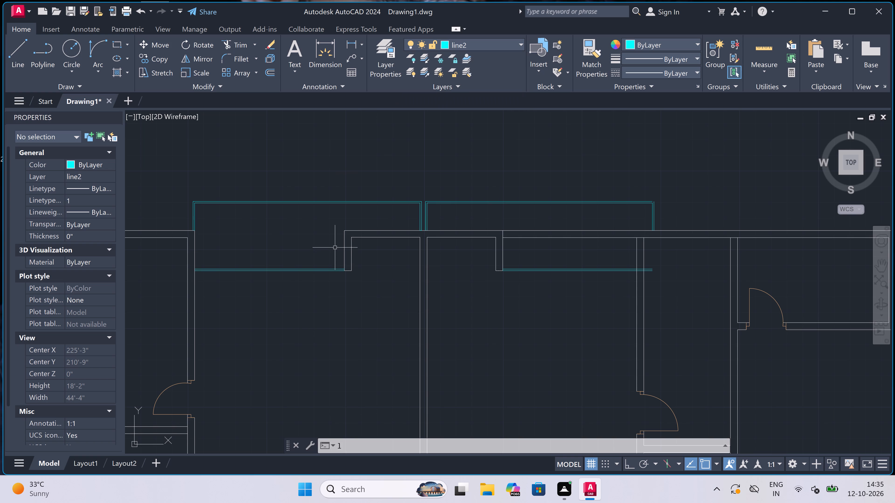
key("space")
scroll(349, 223, "up", 2)
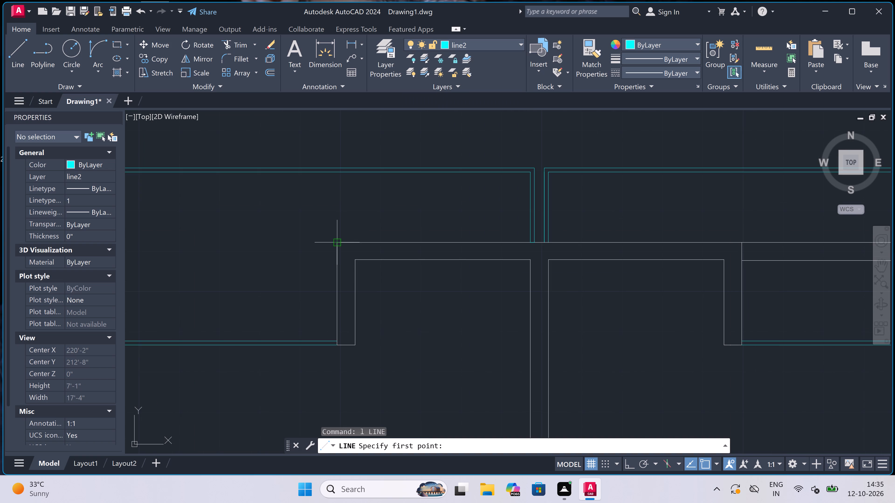
left_click(338, 242)
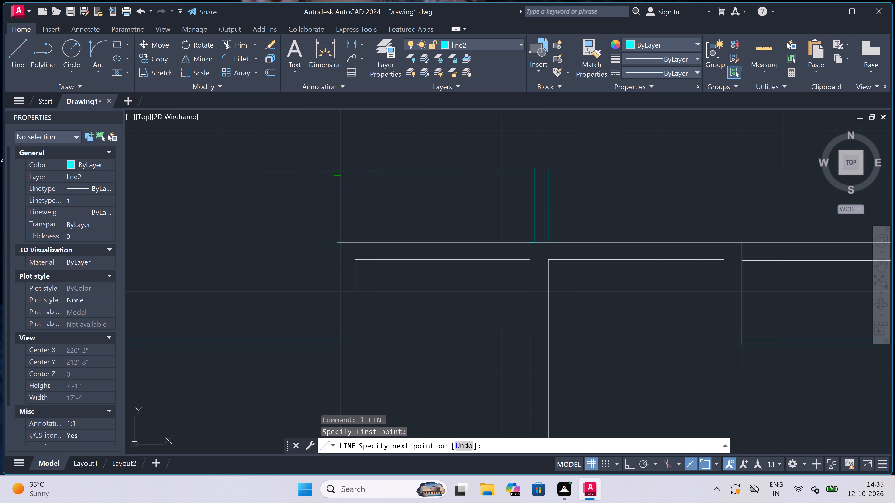
scroll(338, 168, "up", 1)
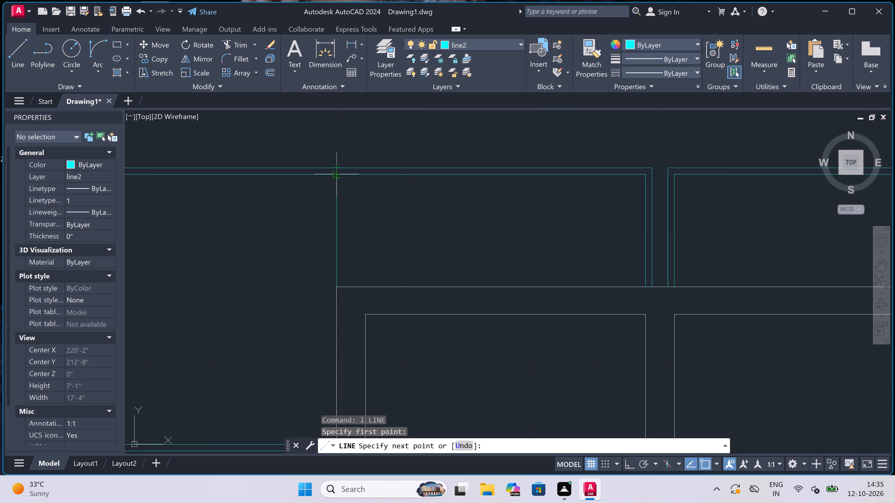
left_click(337, 171)
type("1\"")
key("space")
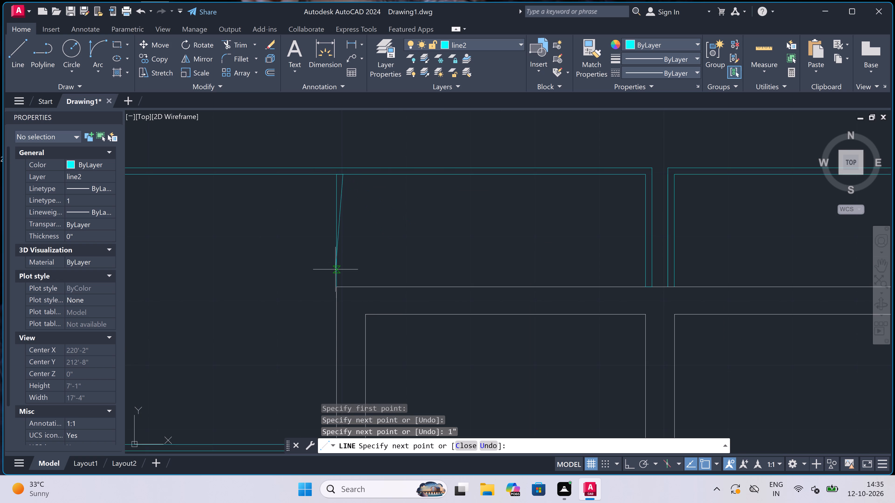
key("F8")
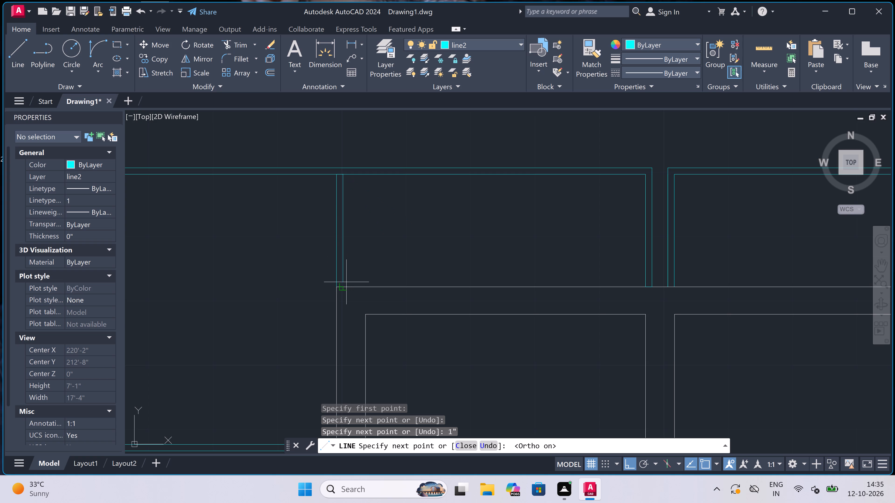
left_click(345, 285)
key("Escape")
Draw a short vertical line continuing the new side's outer line north to the west bay's outer top line.
scroll(339, 171, "up", 3)
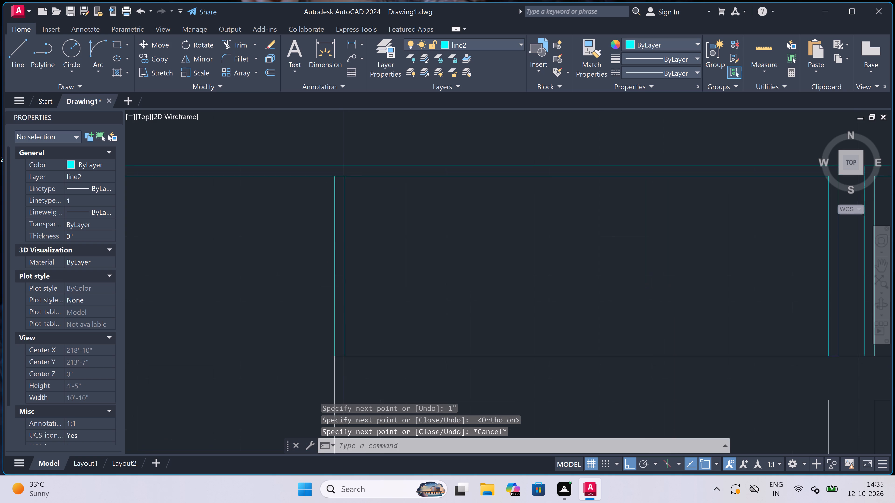
key("space")
left_click_drag(352, 186, 351, 183)
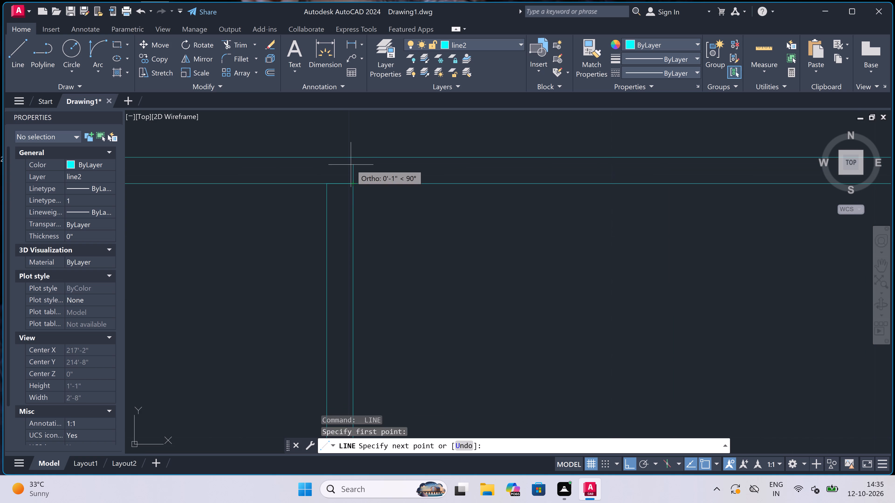
left_click(354, 154)
key("Escape")
Trim the west bay's inner line at the new corner, both top lines east of the new side, and the old east vertical pair.
key("t")
type("r")
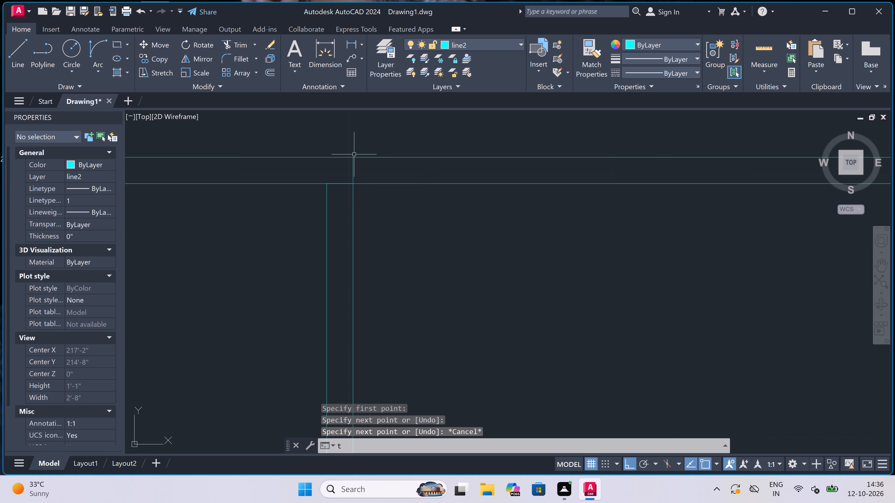
key("space")
double_click(340, 186)
left_click(341, 178)
scroll(341, 178, "down", 4)
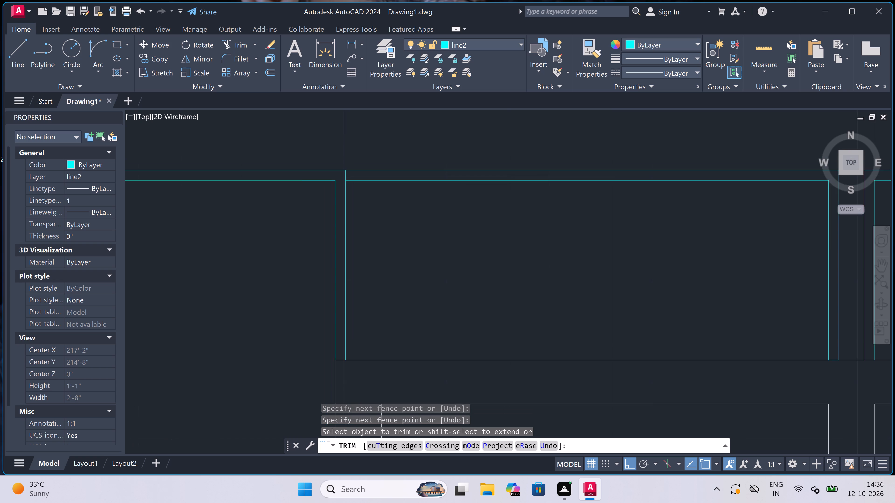
scroll(341, 178, "down", 1)
left_click(378, 195)
left_click(387, 164)
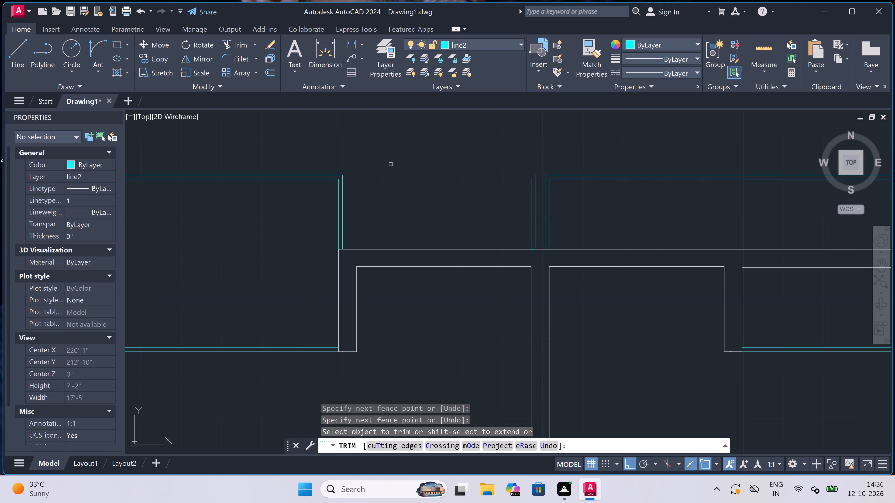
scroll(537, 192, "up", 3)
left_click_drag(537, 192, 529, 194)
left_click(363, 219)
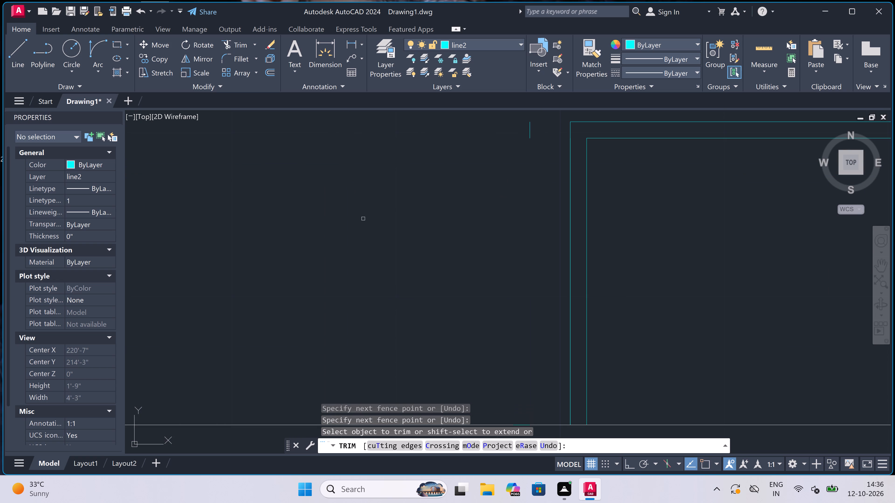
Erase the leftover vertical stub just west of the east bay's northwest corner.
scroll(363, 219, "down", 5)
scroll(418, 202, "up", 4)
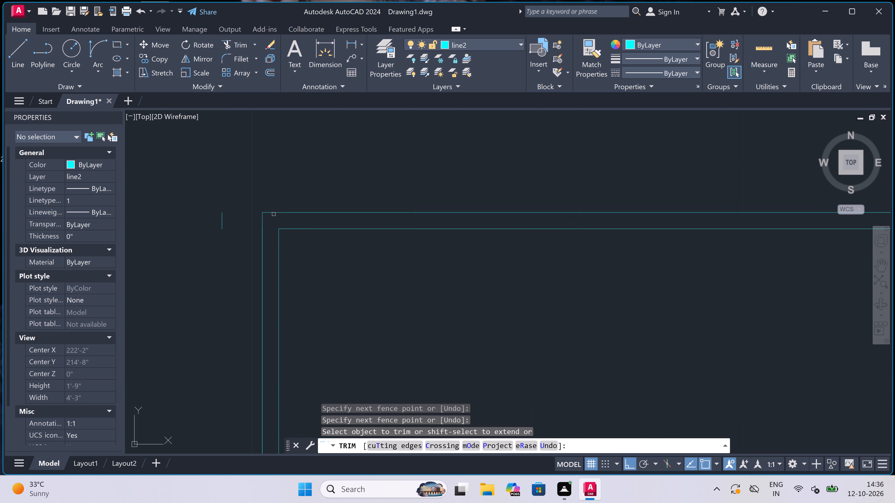
key("Escape")
scroll(207, 204, "up", 3)
left_click_drag(333, 196, 329, 200)
left_click(210, 304)
key("Delete")
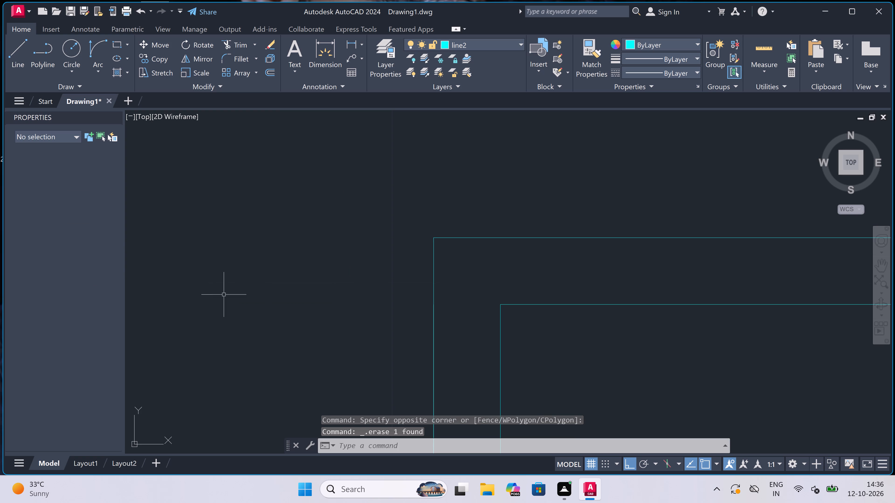
Erase the short stray line lying on the outer wall line just west of the east bay.
scroll(330, 223, "down", 4)
scroll(376, 214, "down", 4)
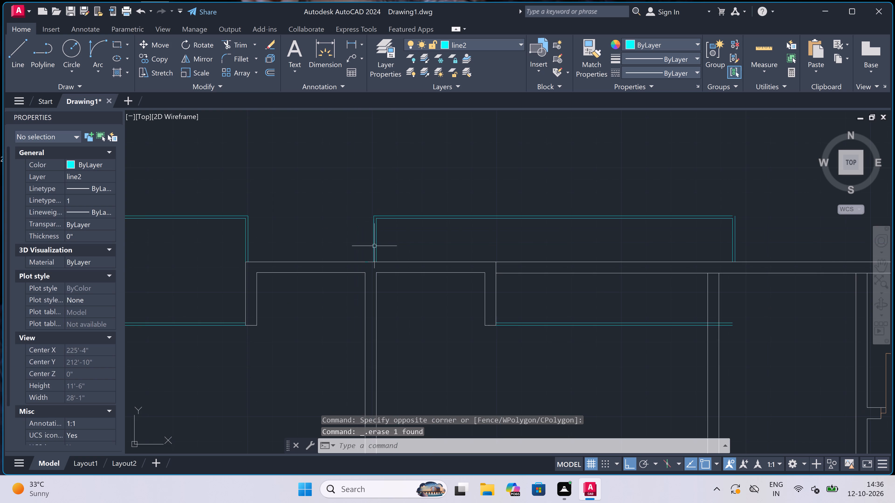
scroll(375, 252, "up", 3)
scroll(342, 286, "up", 3)
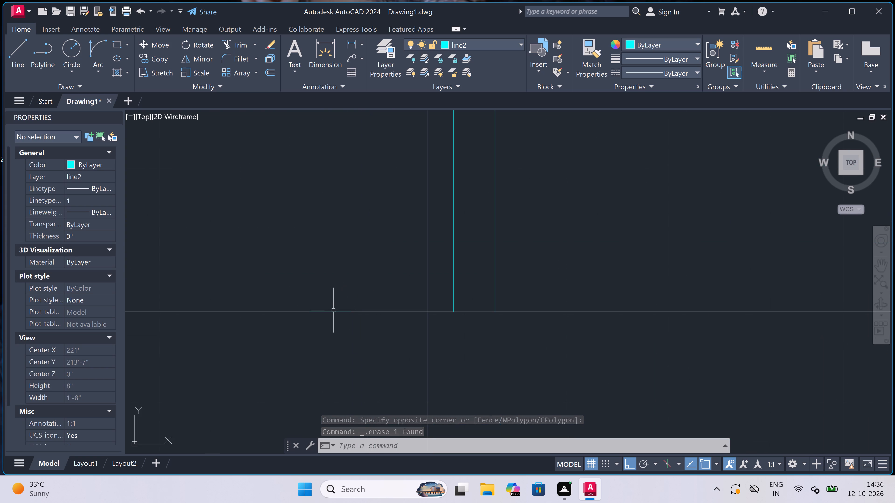
double_click(329, 308)
left_click(327, 319)
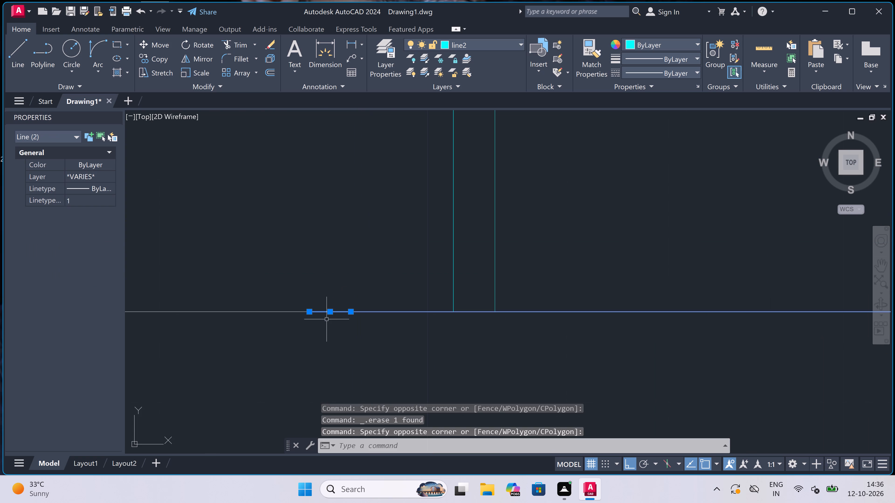
key("Escape")
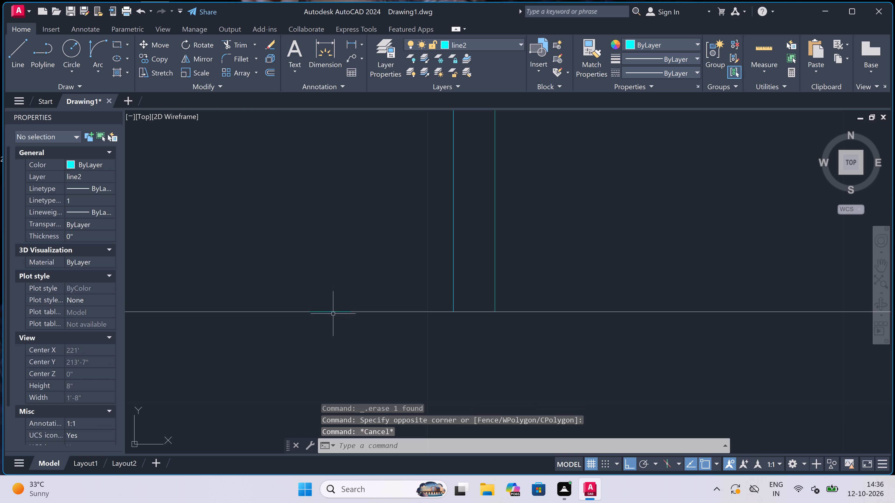
left_click(332, 313)
key("Delete")
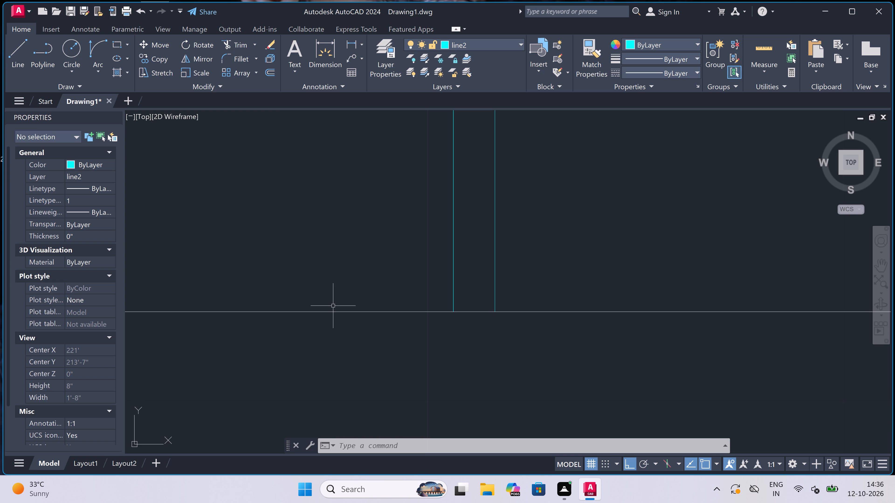
Trim the east bay's lower horizontal pair where it crosses the vertical wall and where it extends east of that wall.
scroll(330, 299, "down", 5)
scroll(369, 305, "down", 2)
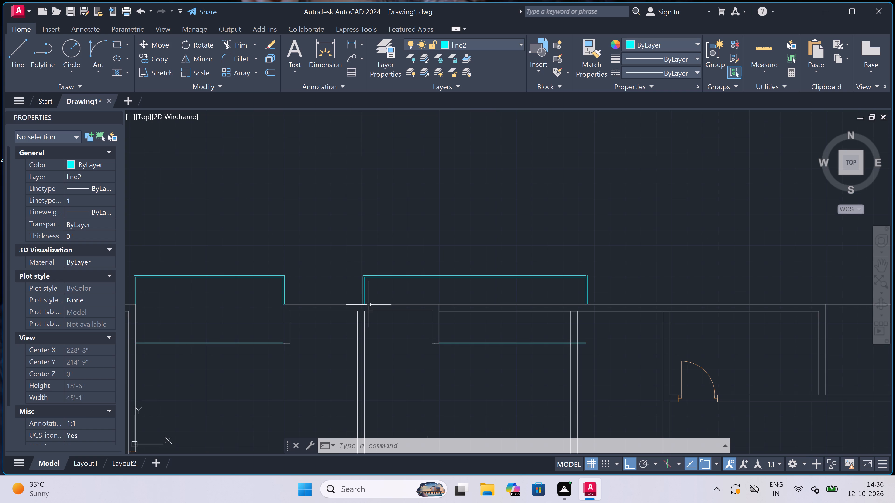
scroll(471, 361, "up", 2)
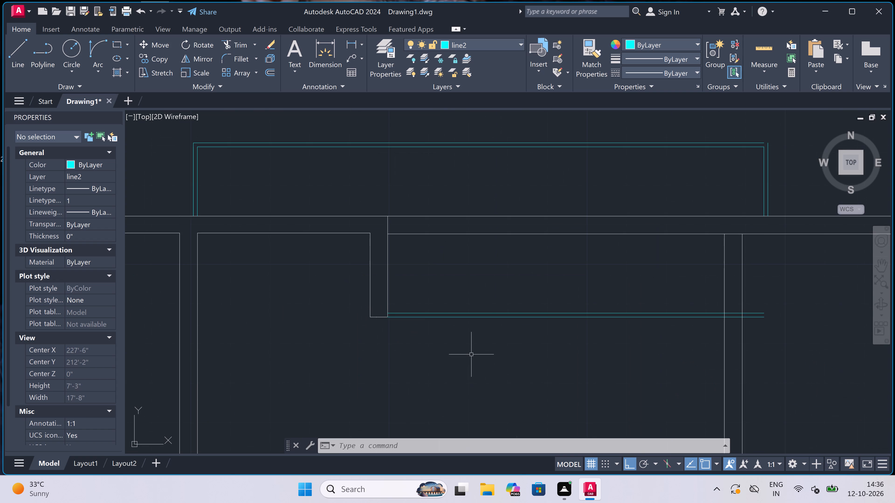
key("t")
key("r")
key("space")
scroll(693, 308, "down", 2)
scroll(725, 315, "up", 2)
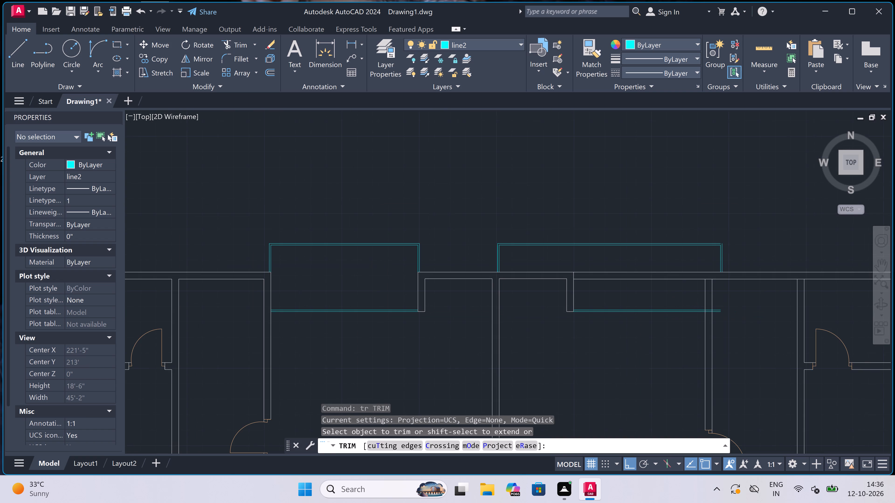
scroll(683, 314, "up", 2)
left_click(680, 314)
left_click(680, 263)
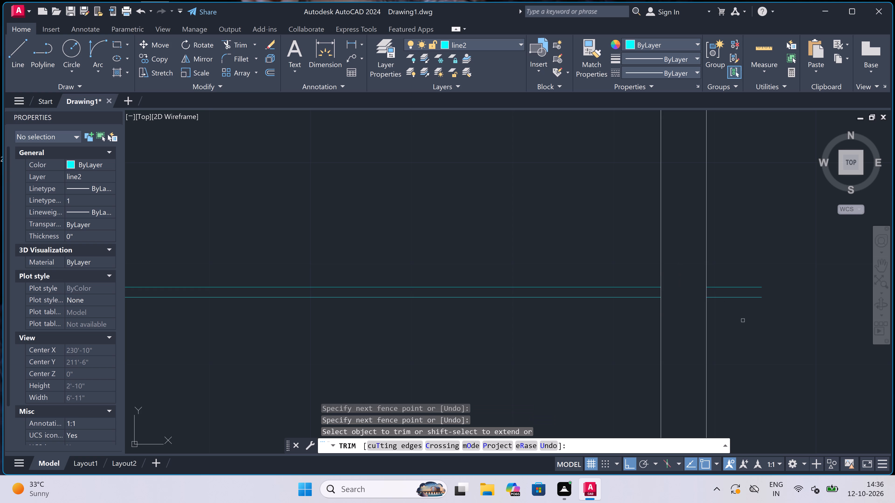
left_click_drag(742, 322, 741, 312)
left_click(736, 263)
Trim the north wall's inner line between the two faces of the vertical wall at the east bay's end.
scroll(634, 301, "down", 5)
scroll(647, 253, "up", 2)
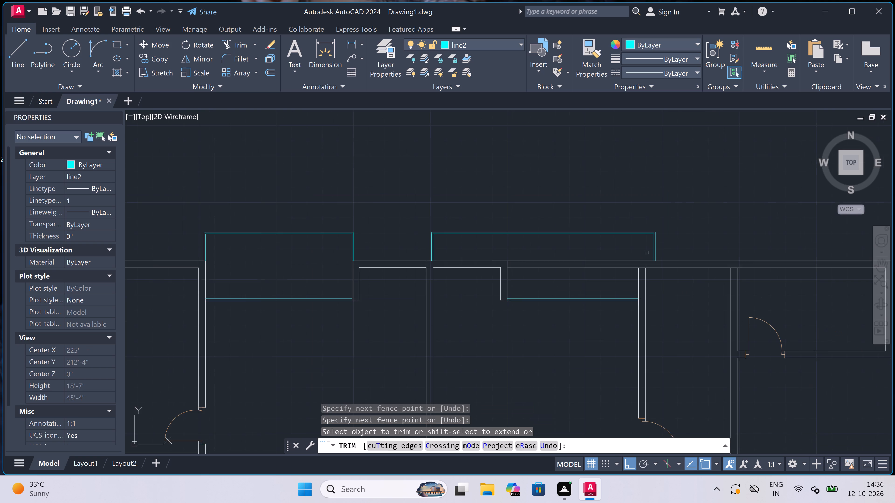
scroll(629, 307, "up", 2)
left_click(629, 307)
left_click(632, 244)
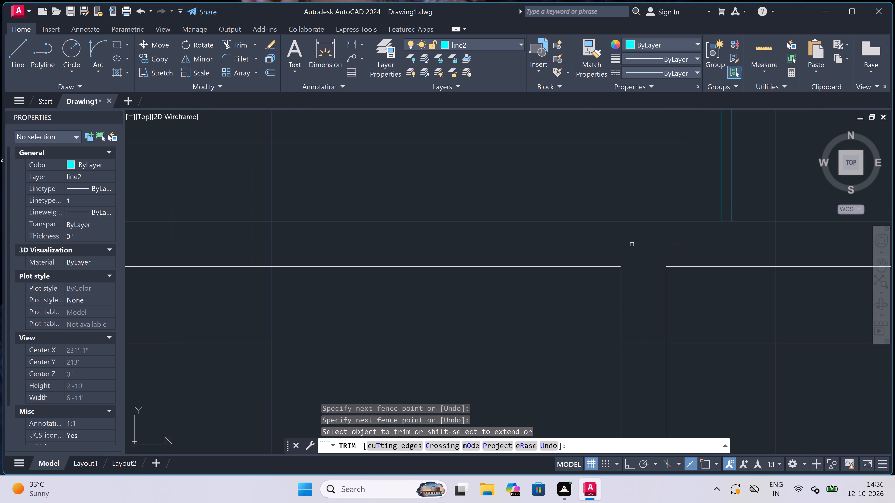
scroll(619, 260, "down", 4)
key("Escape")
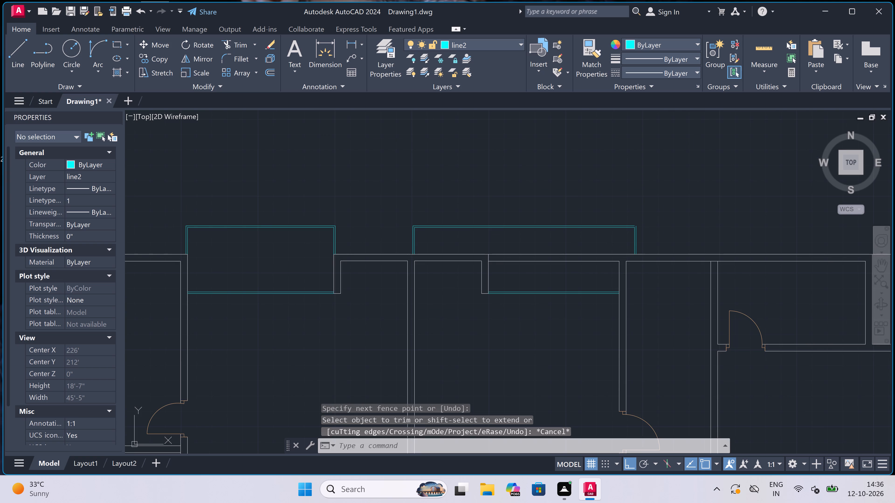
Move the east bay's east vertical pair west, bringing its outer line roughly in line with the vertical wall's west face.
scroll(646, 232, "up", 3)
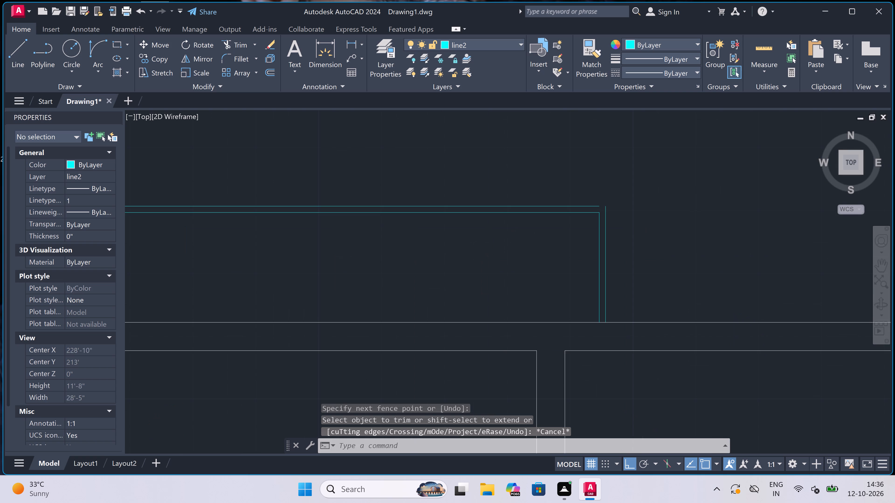
left_click_drag(645, 227, 637, 235)
left_click(516, 314)
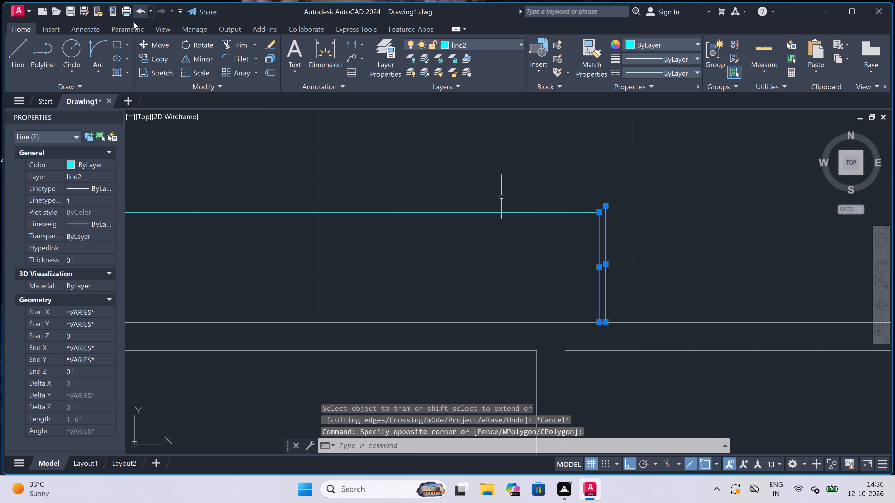
left_click(160, 41)
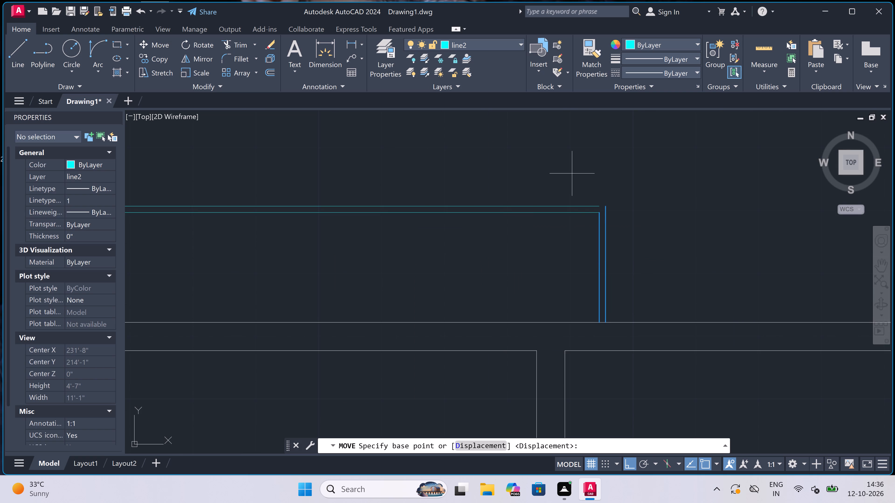
left_click(606, 204)
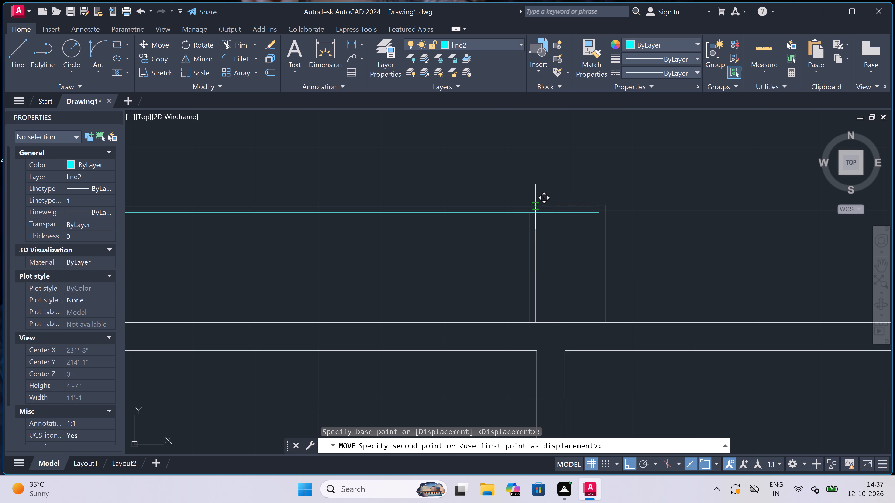
left_click(535, 207)
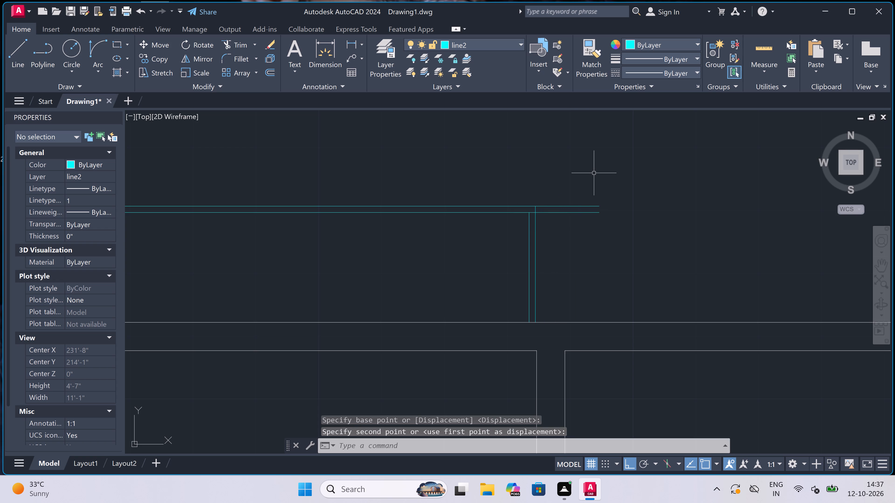
Trim the east bay's upper horizontal pair east of its east vertical pair and clean up the overlapping lines at that corner.
key("t")
key("r")
key("space")
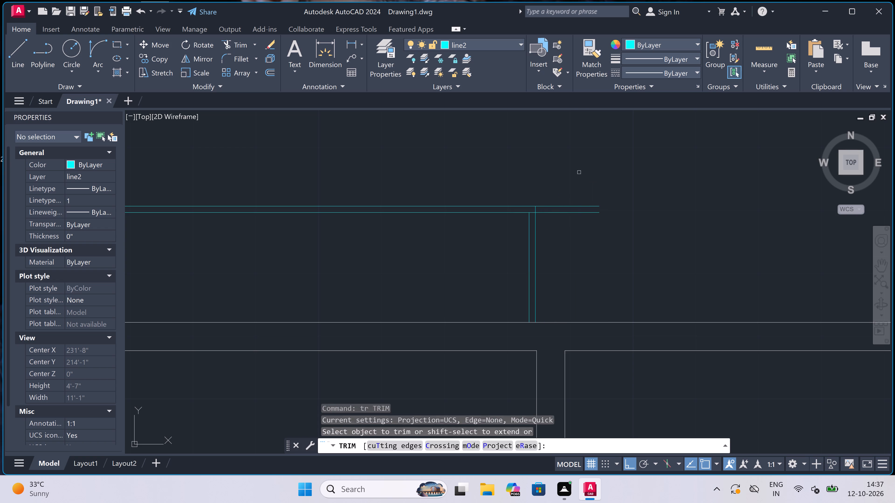
left_click(579, 172)
left_click(565, 277)
scroll(540, 221, "up", 1)
scroll(531, 204, "up", 1)
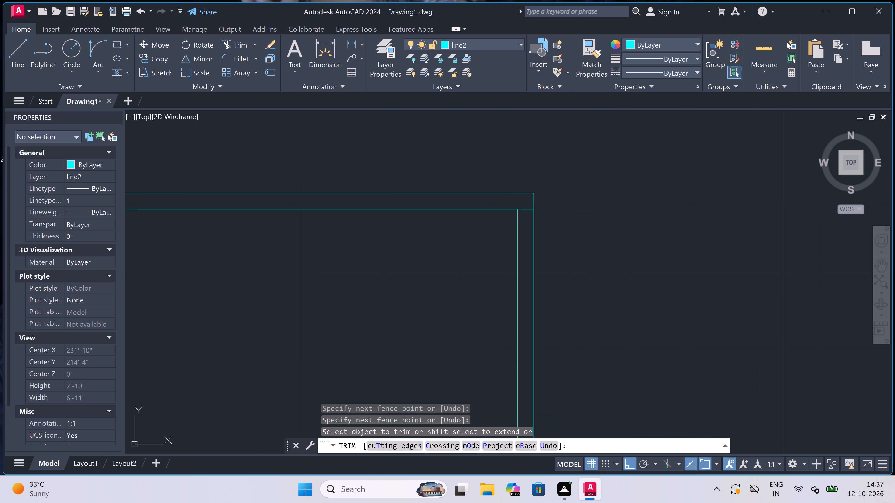
left_click(526, 207)
left_click(525, 215)
scroll(525, 213, "down", 5)
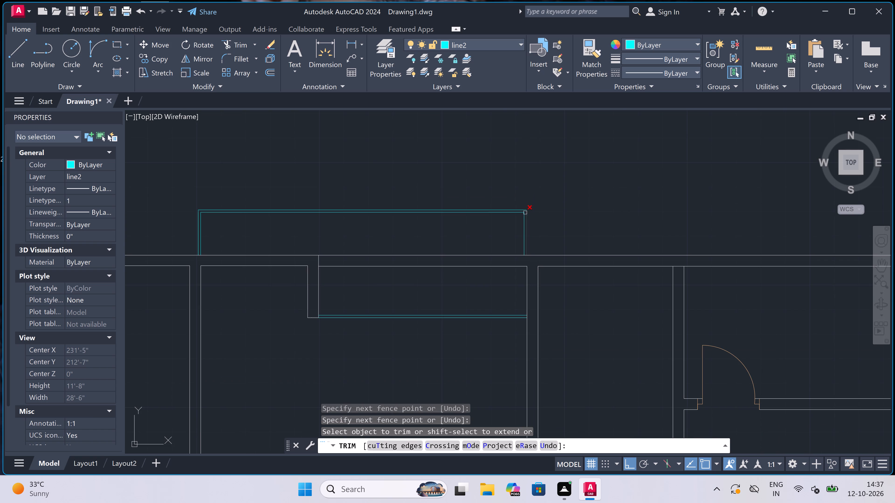
scroll(498, 218, "down", 5)
scroll(402, 252, "up", 2)
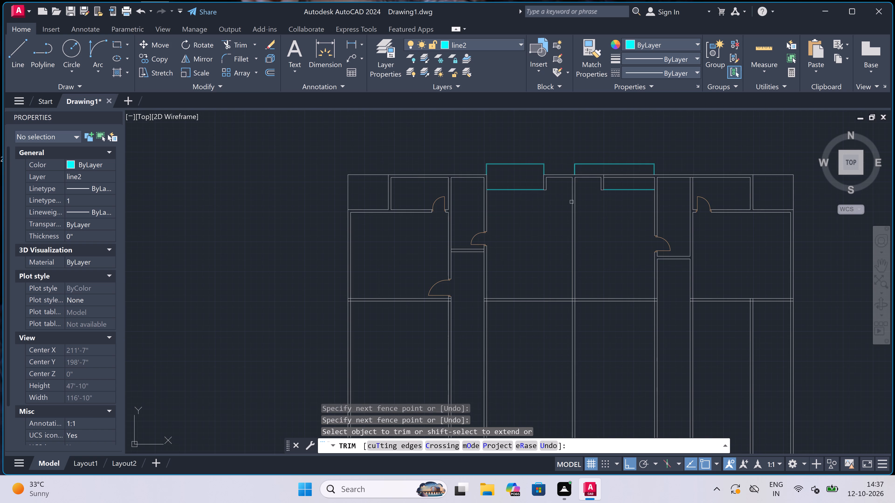
scroll(595, 190, "up", 1)
scroll(597, 184, "down", 4)
scroll(606, 179, "up", 5)
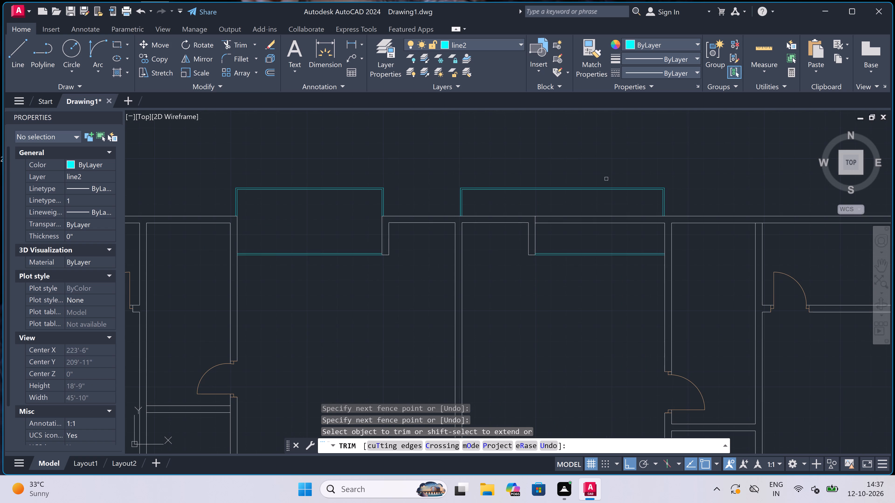
scroll(584, 196, "up", 2)
key("Escape")
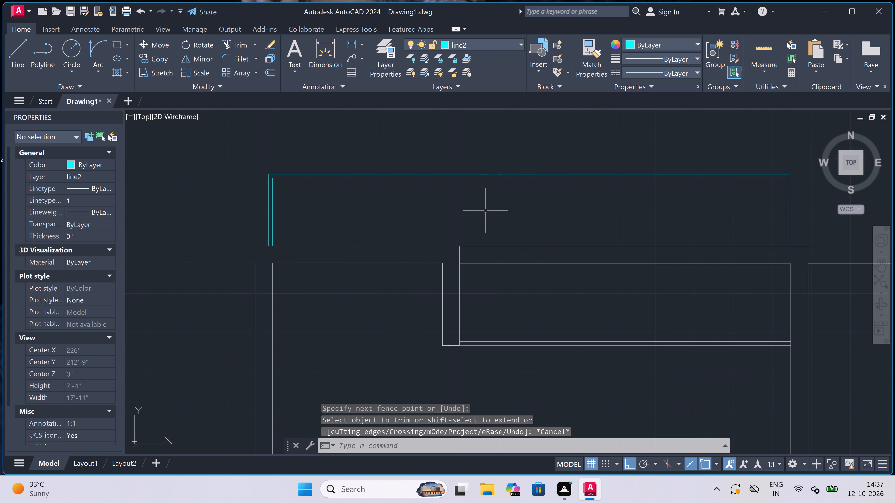
Draw a vertical line pair 1" apart from the recess wall's east face up to the east bay's outer line and back to the wall.
key("l")
key("space")
left_click(461, 242)
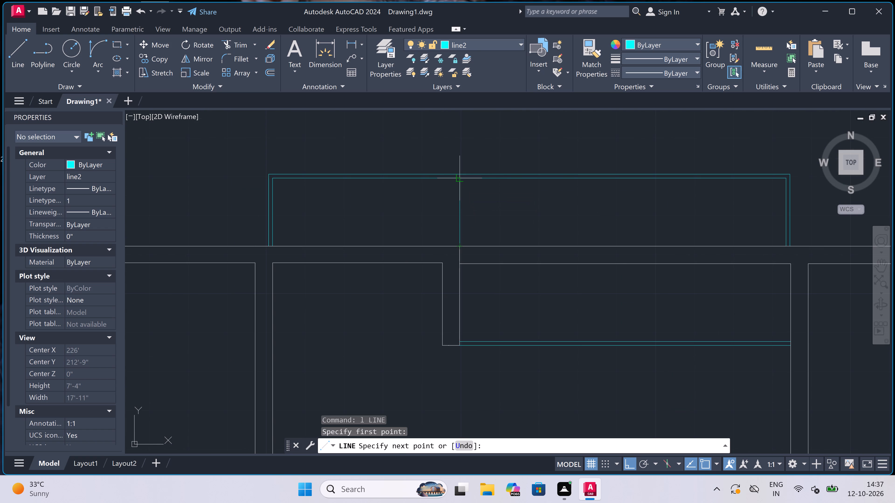
scroll(462, 174, "up", 2)
double_click(456, 175)
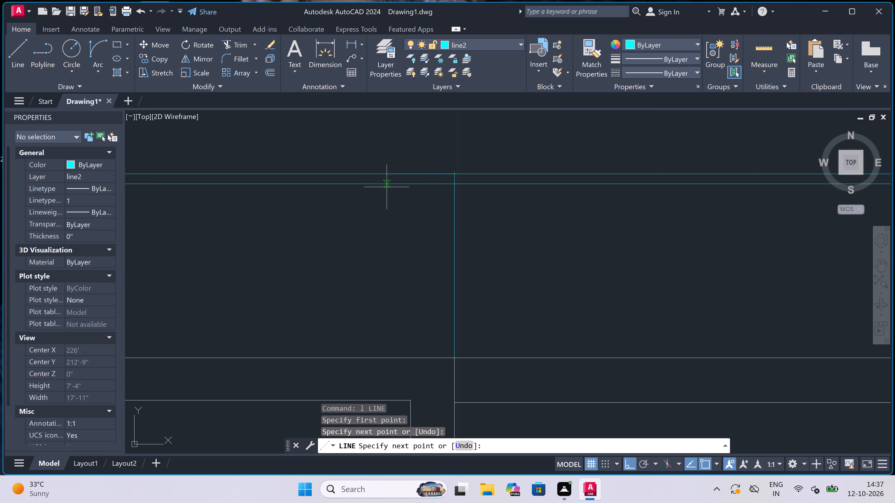
type("1\"")
key("space")
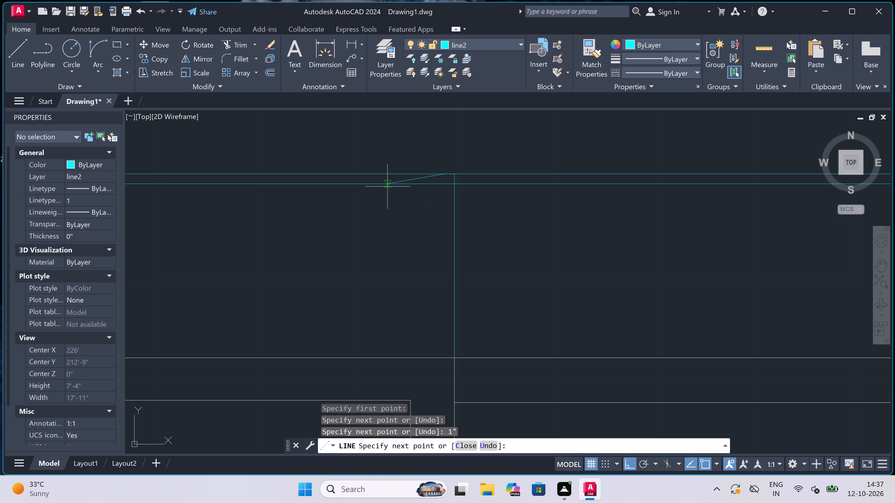
left_click(443, 356)
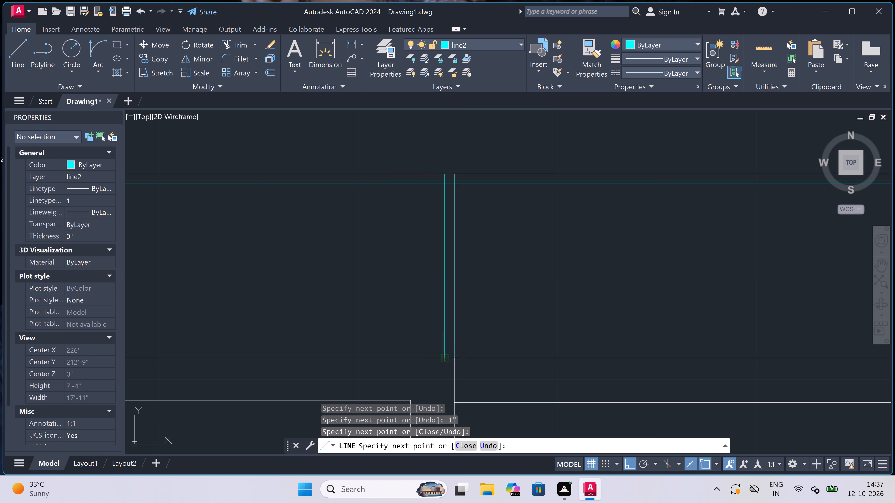
key("Escape")
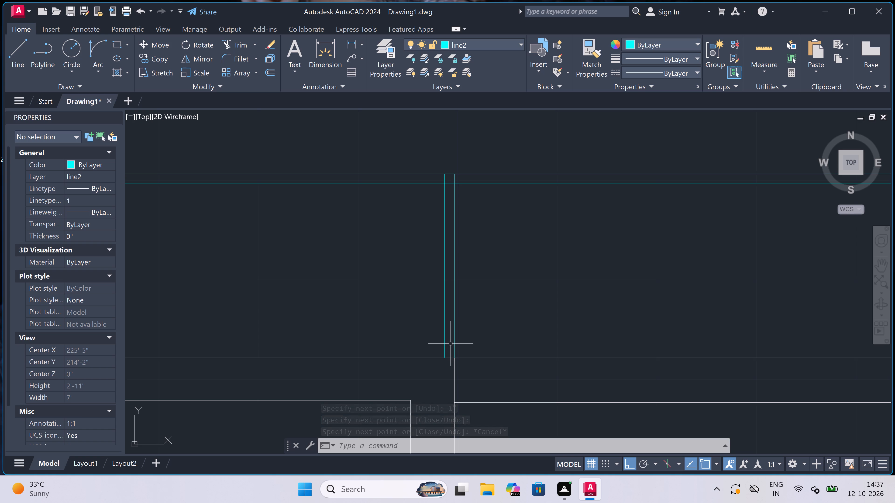
Trim the overlapping inner lines where the new vertical pair meets the east bay's upper horizontal pair, forming a corner.
key("t")
key("r")
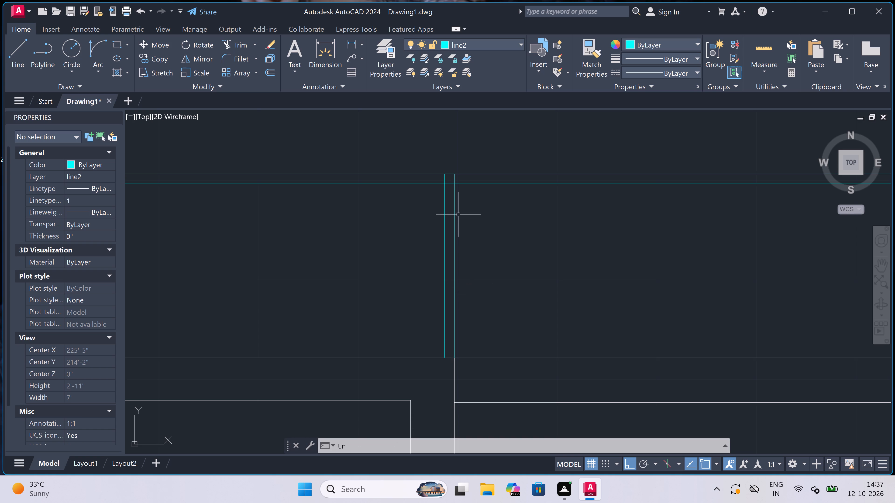
key("space")
scroll(441, 169, "up", 3)
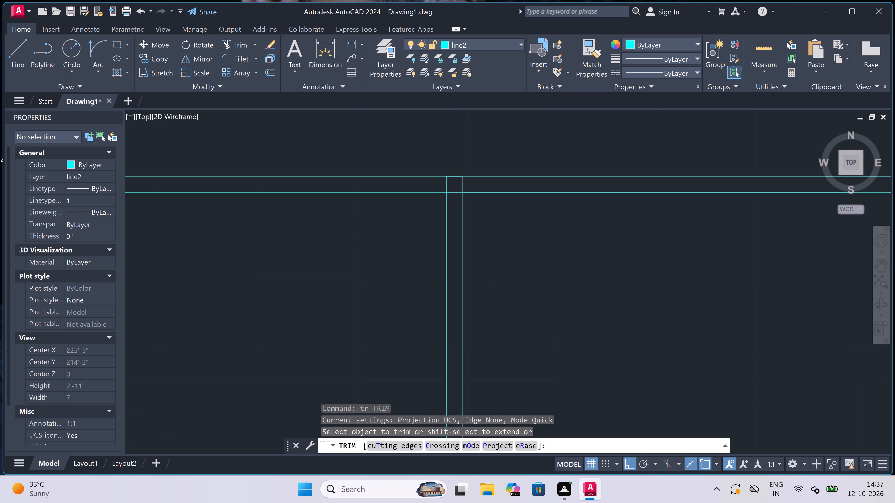
scroll(489, 226, "up", 2)
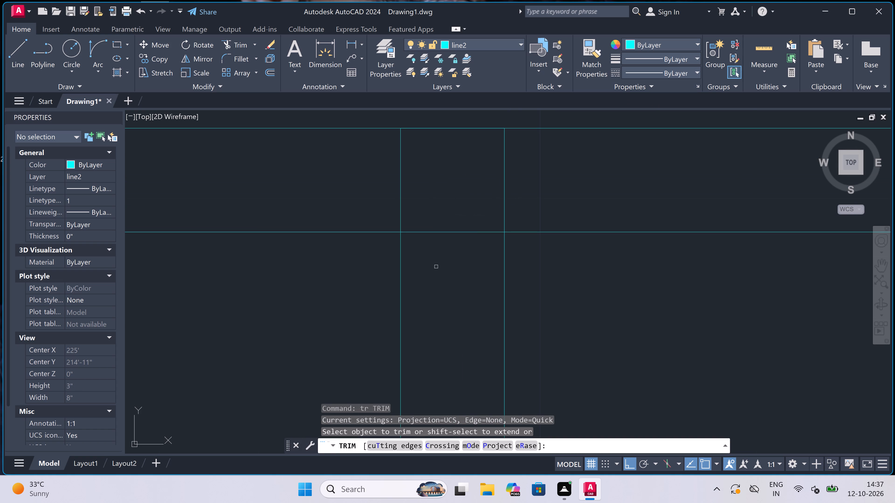
left_click_drag(461, 246, 476, 222)
left_click(541, 154)
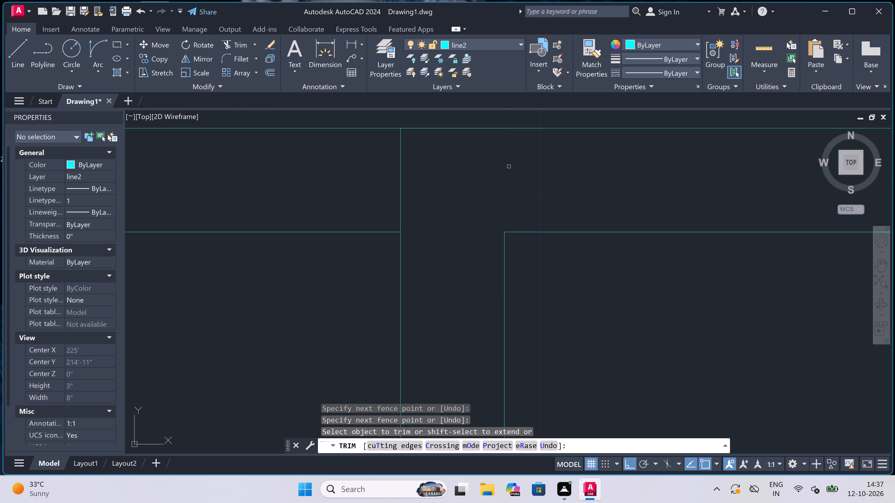
scroll(537, 154, "down", 9)
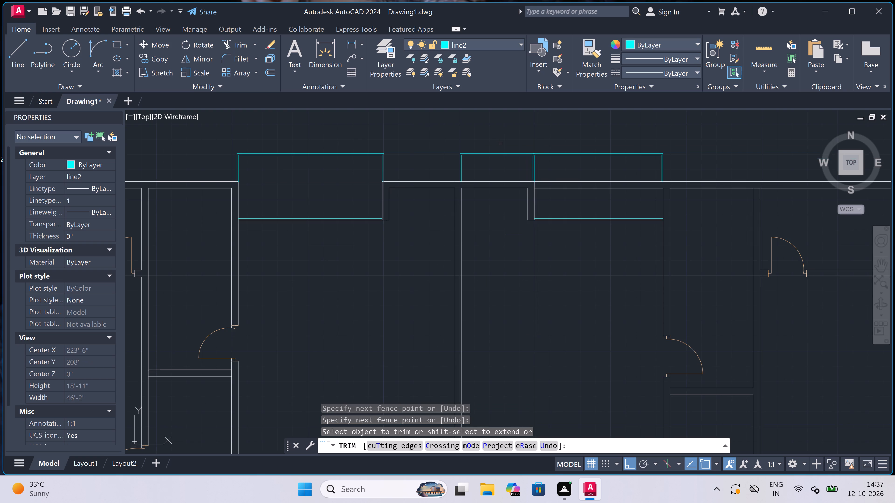
Trim away the part of the east bay west of the new vertical pair, including its old west vertical pair.
scroll(510, 146, "up", 2)
left_click(510, 147)
left_click(453, 194)
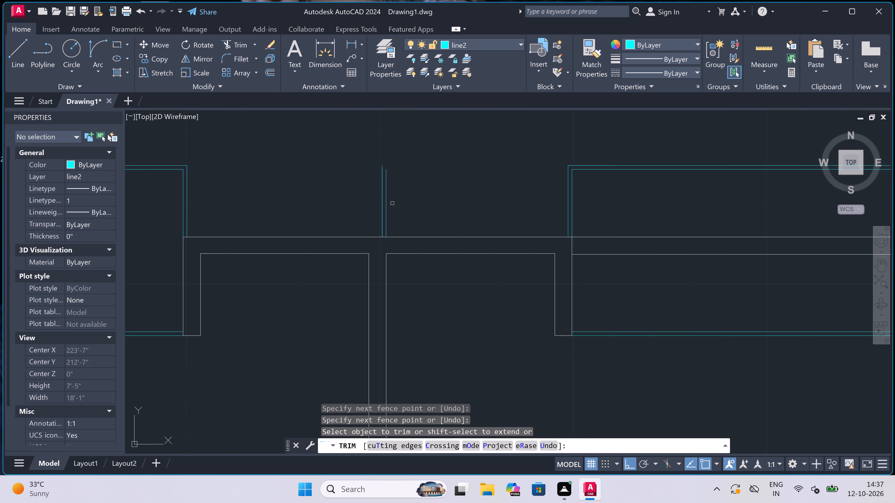
left_click_drag(351, 209, 360, 210)
left_click(453, 209)
scroll(455, 204, "down", 3)
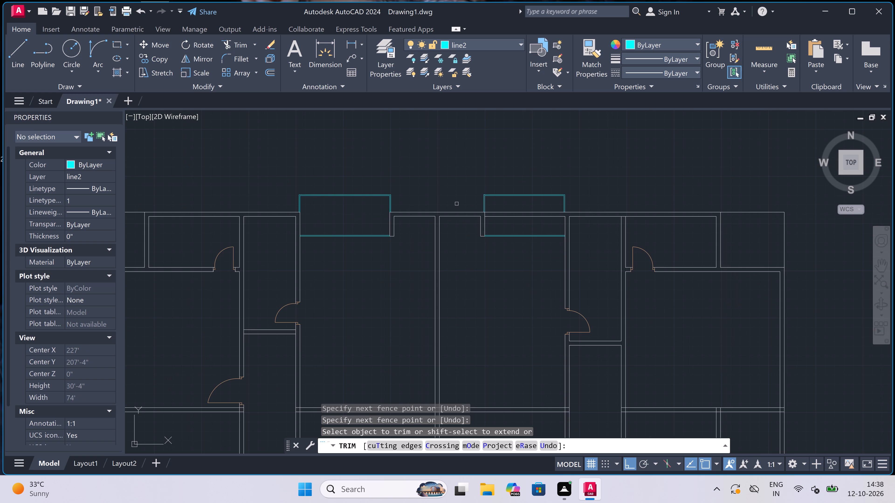
scroll(590, 210, "up", 1)
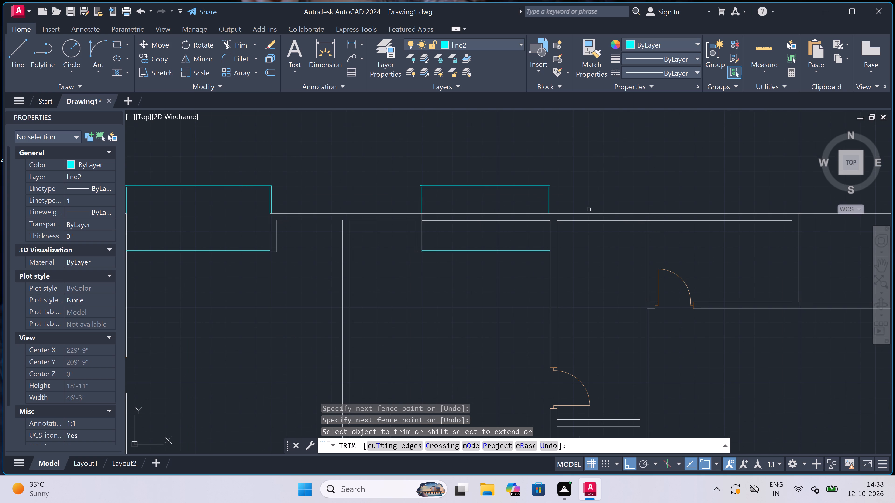
scroll(589, 210, "down", 1)
scroll(589, 210, "up", 2)
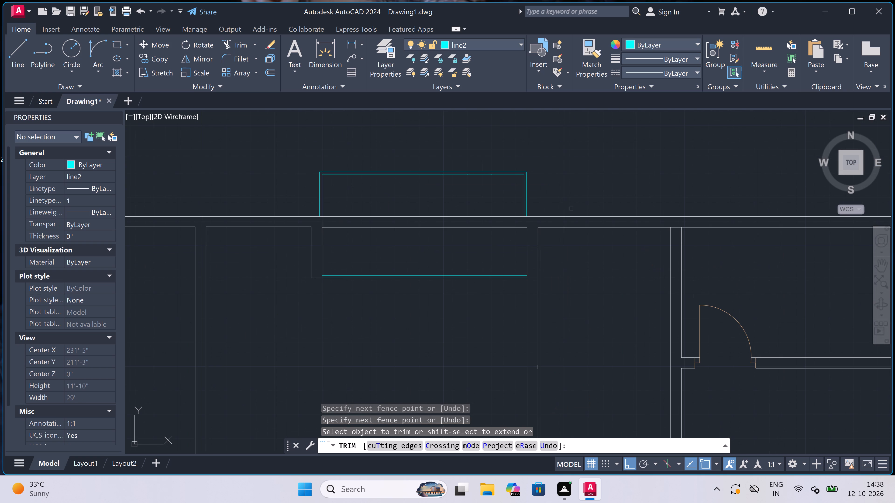
key("Escape")
scroll(555, 209, "down", 2)
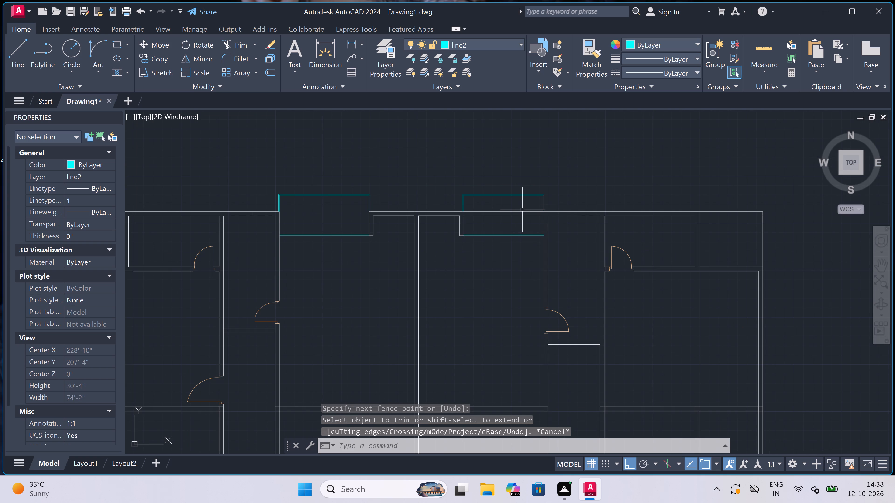
Extend the west face of the vertical wall at the east bay's end up to the north wall's outer line.
scroll(492, 204, "up", 3)
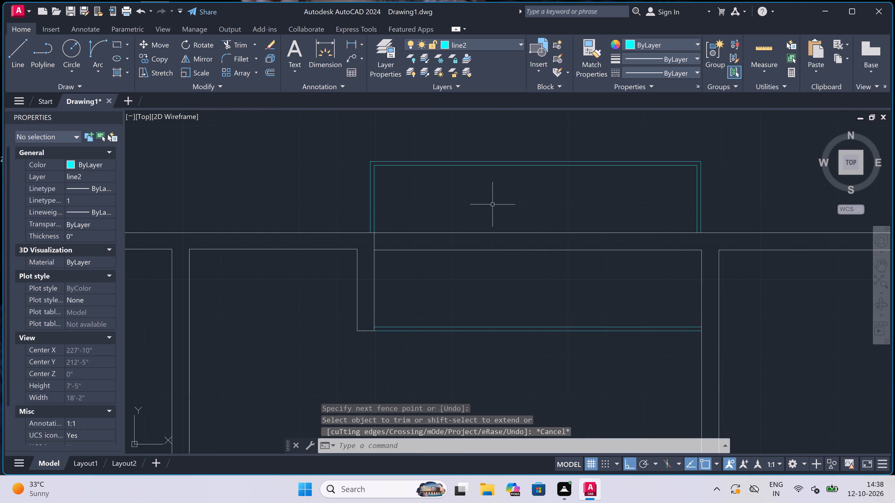
key("e")
key("x")
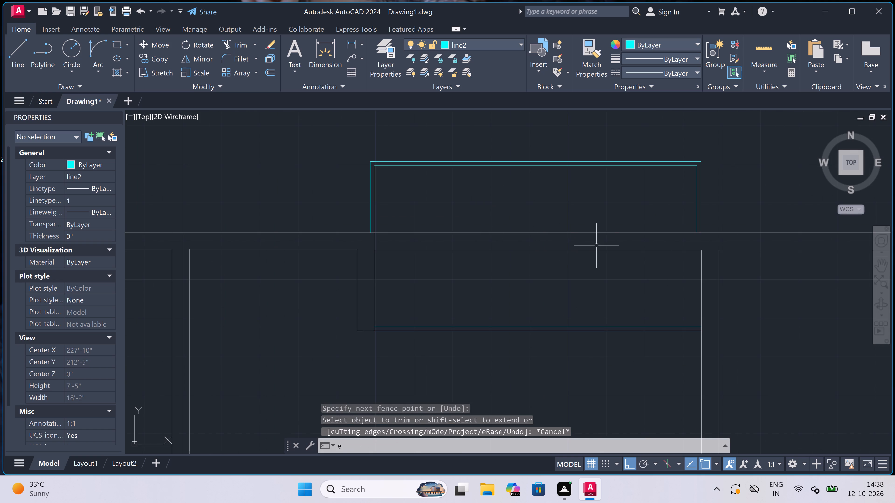
key("space")
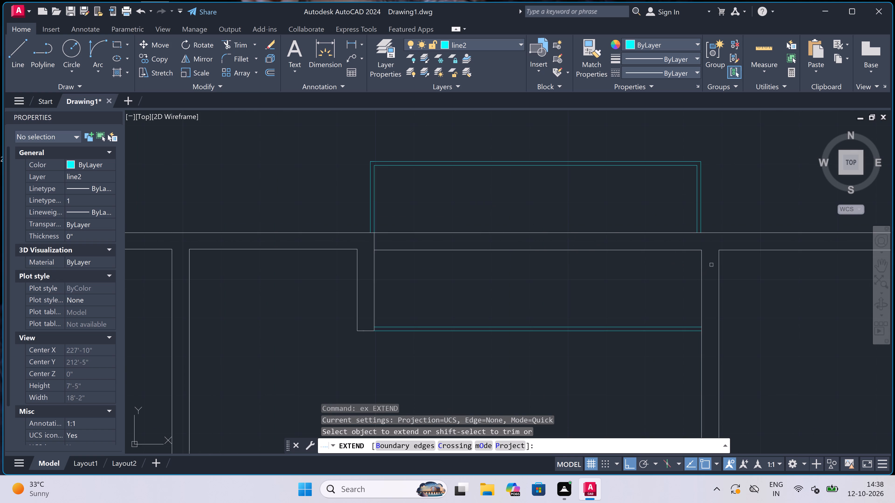
left_click(703, 260)
key("Escape")
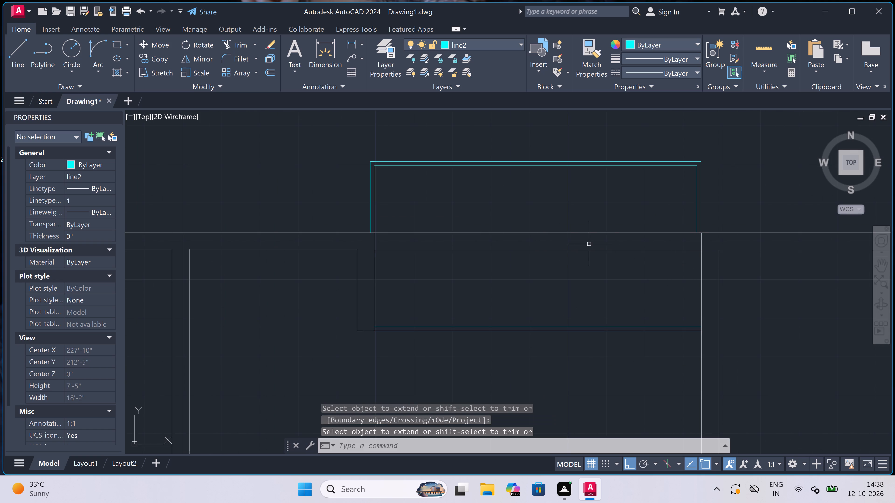
Trim the north wall's inner and outer lines across the east bay opening.
key("t")
key("r")
key("space")
left_click(551, 204)
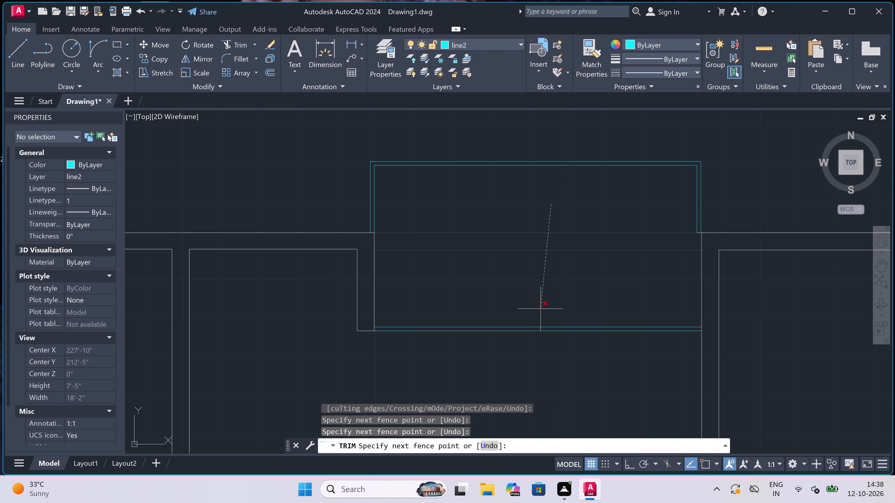
left_click(541, 296)
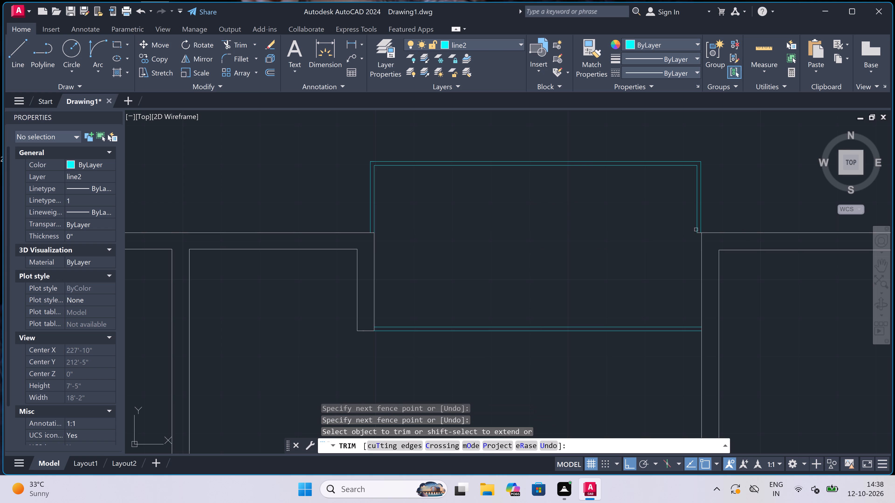
Trim the leftover outer wall line pieces below the bay's east vertical pair back to the vertical wall's west face.
scroll(711, 205, "up", 2)
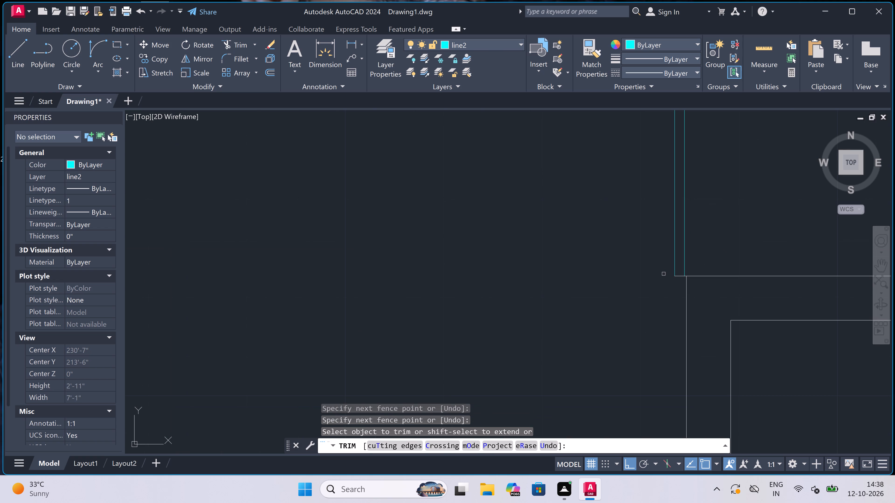
scroll(692, 269, "up", 2)
scroll(664, 291, "up", 2)
left_click(665, 291)
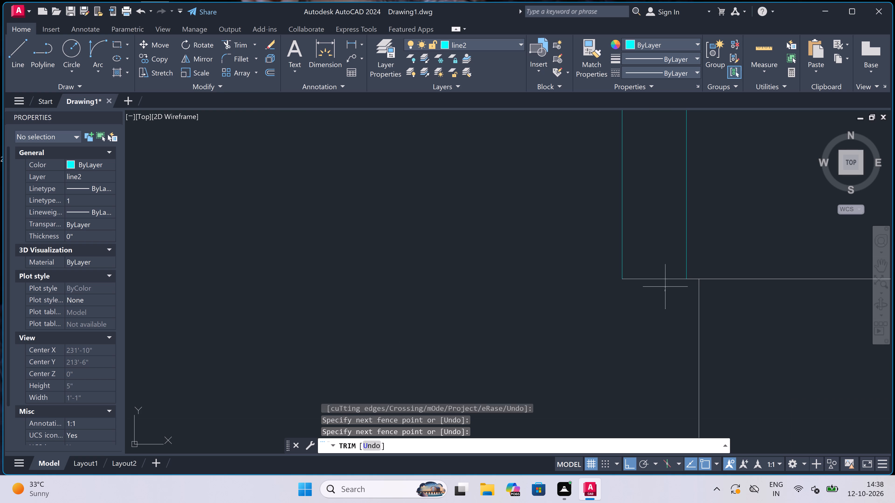
left_click(666, 240)
scroll(713, 285, "up", 3)
left_click(648, 240)
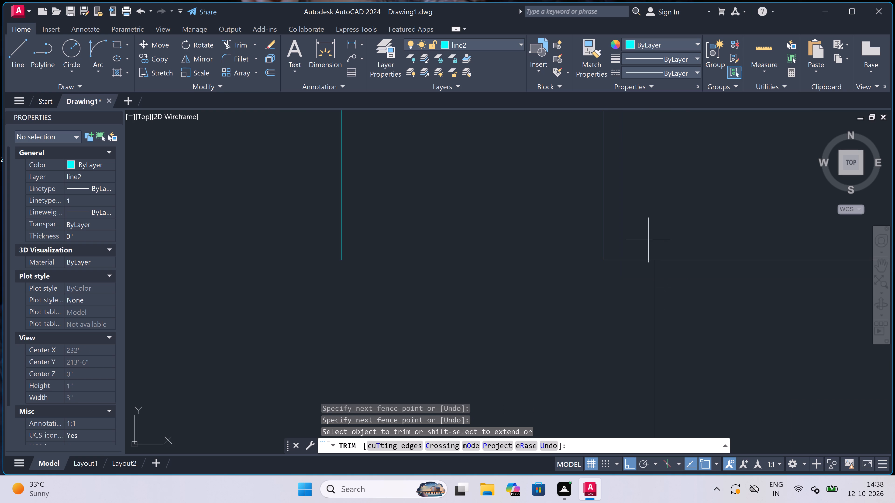
left_click(569, 336)
scroll(569, 336, "down", 5)
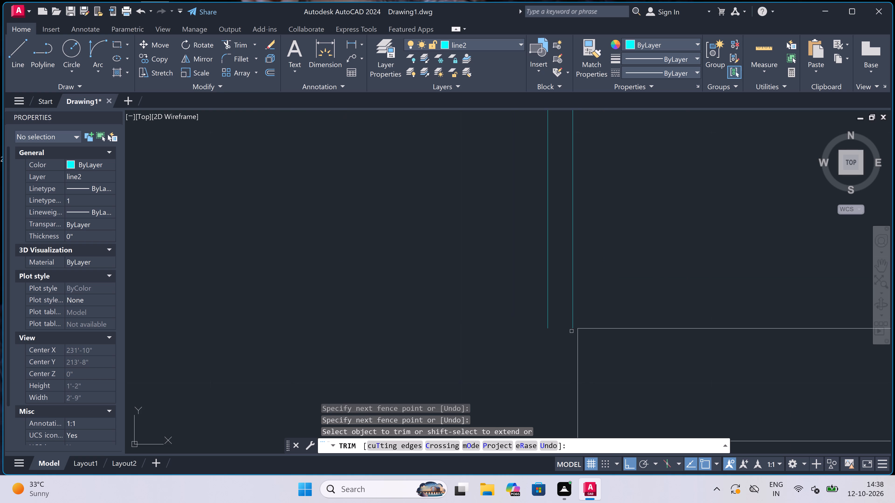
key("Escape")
Move the east bay's east vertical pair eastward so its inner line meets the north wall's corner at the opening.
scroll(572, 331, "down", 1)
scroll(607, 267, "down", 3)
left_click(612, 253)
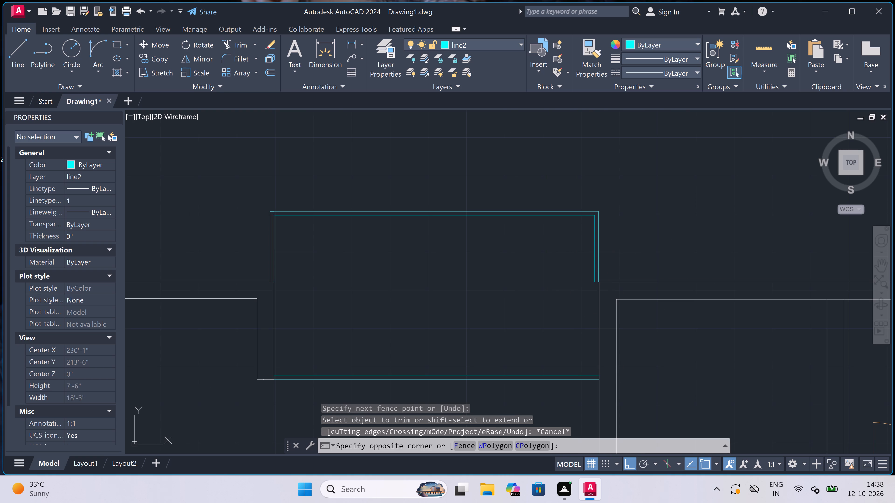
left_click(550, 270)
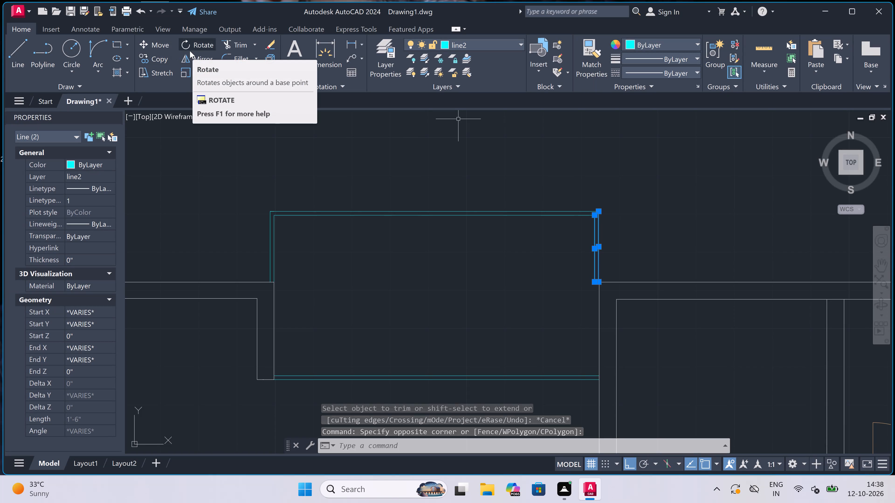
left_click(159, 43)
scroll(614, 294, "up", 3)
scroll(561, 245, "up", 2)
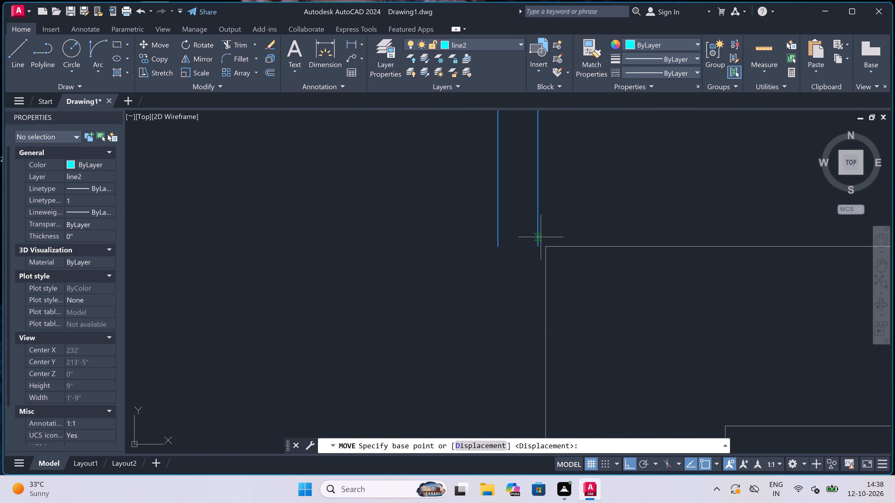
scroll(540, 237, "up", 2)
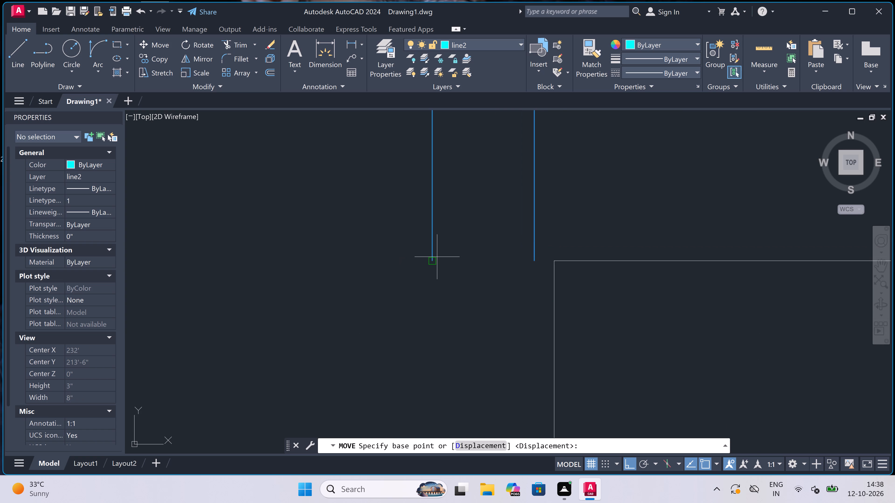
left_click_drag(430, 260, 436, 260)
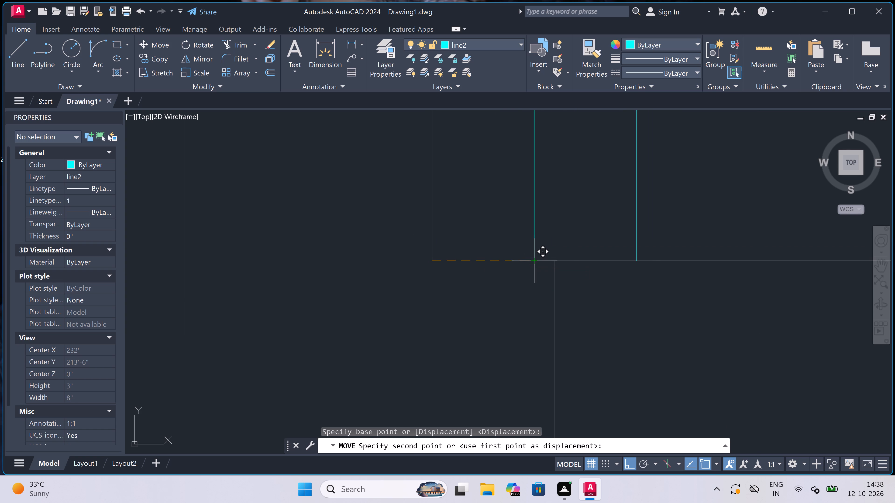
left_click(558, 260)
scroll(544, 271, "down", 4)
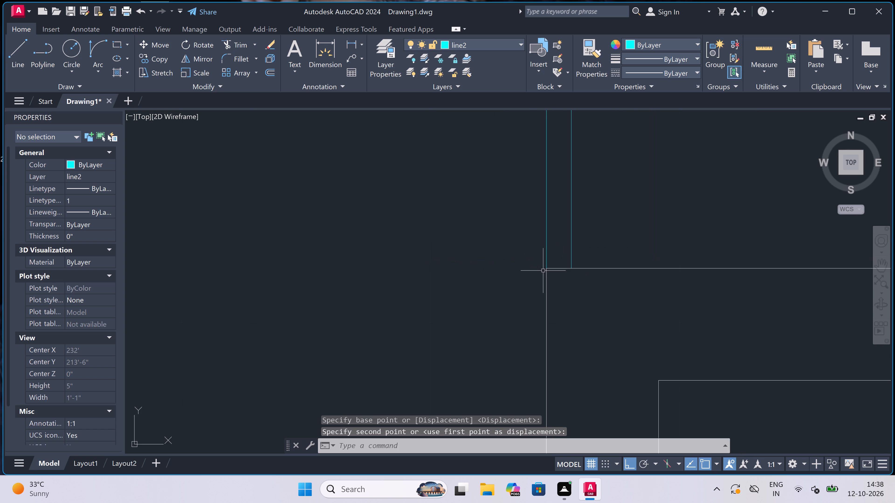
Extend the east bay's two top lines to the relocated east vertical pair.
scroll(542, 265, "down", 4)
type("ex")
key("space")
left_click(536, 184)
double_click(534, 238)
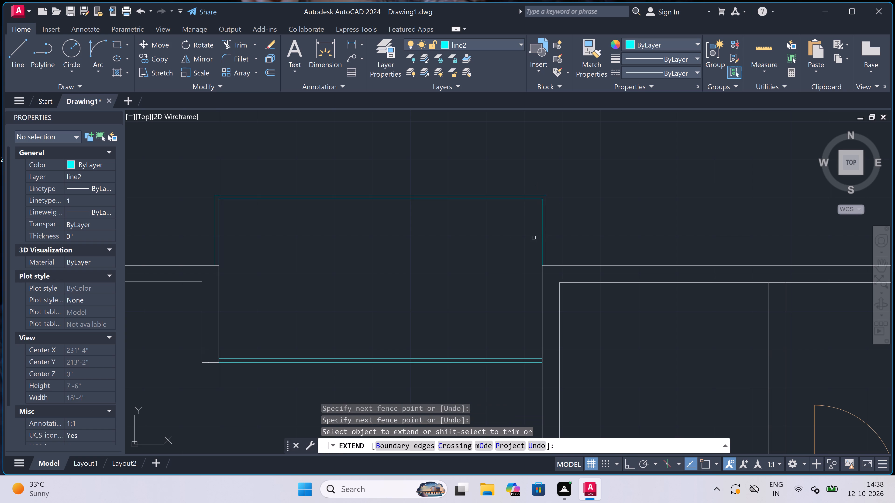
key("Escape")
Examine both bay projections and how they join the north wall.
scroll(534, 237, "down", 4)
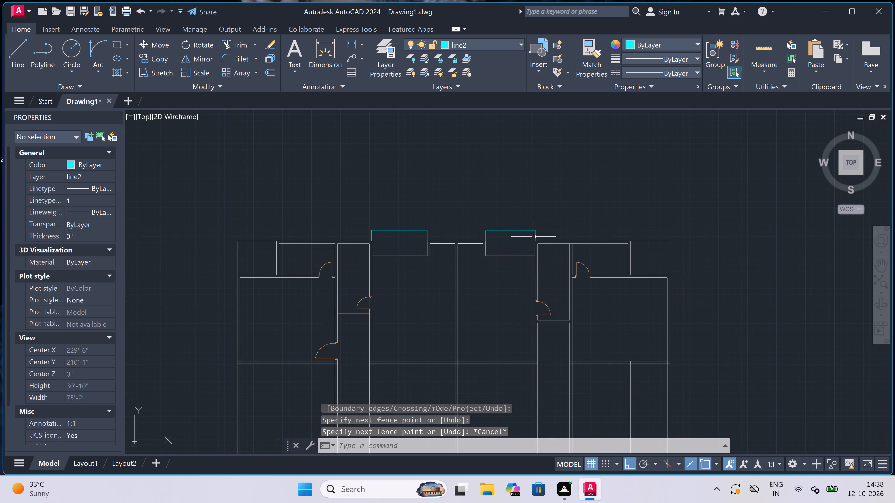
scroll(403, 246, "up", 3)
scroll(504, 203, "up", 3)
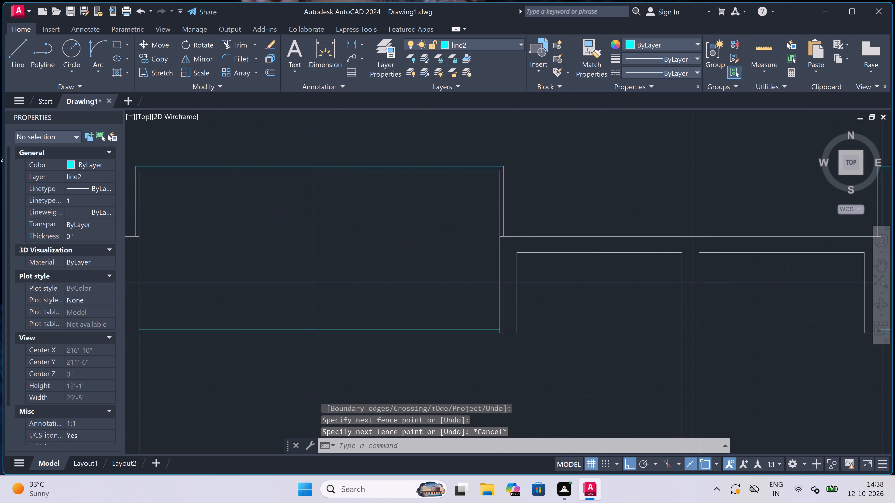
scroll(504, 204, "down", 7)
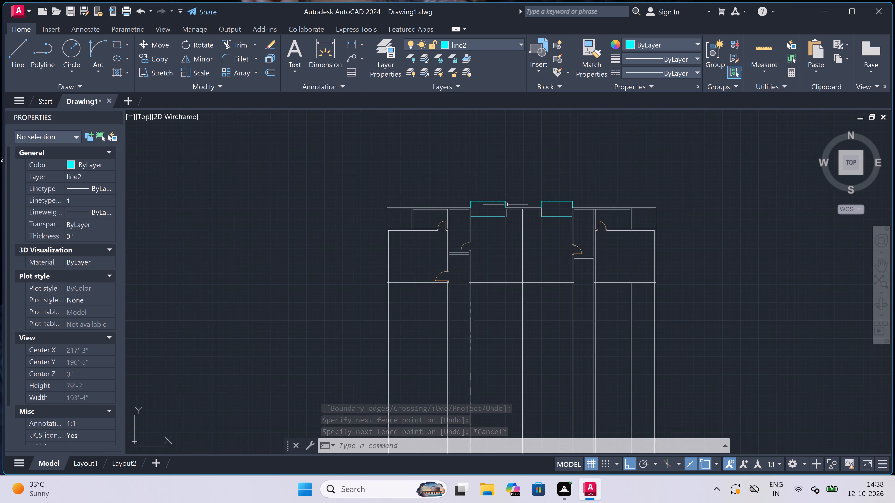
scroll(575, 223, "up", 1)
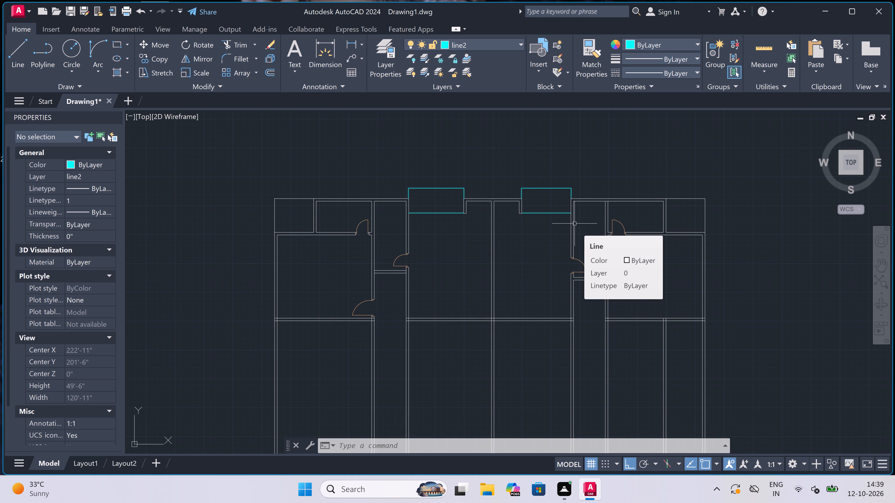
scroll(602, 173, "up", 1)
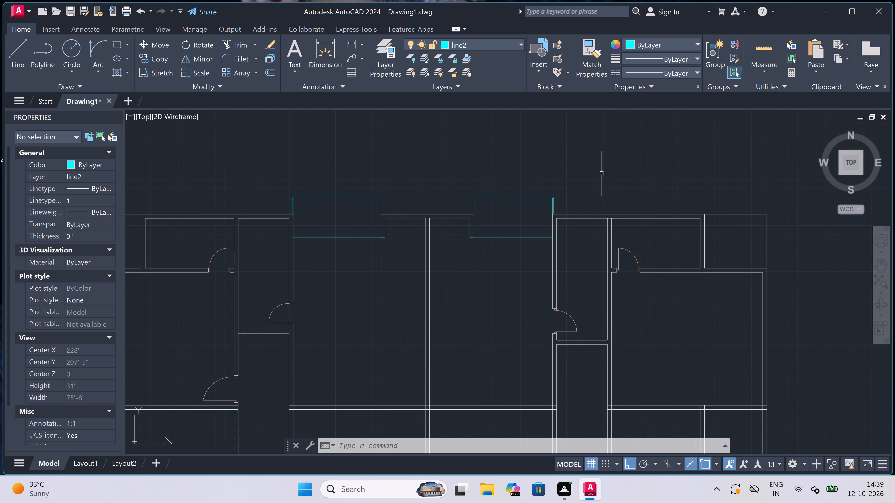
scroll(587, 191, "up", 2)
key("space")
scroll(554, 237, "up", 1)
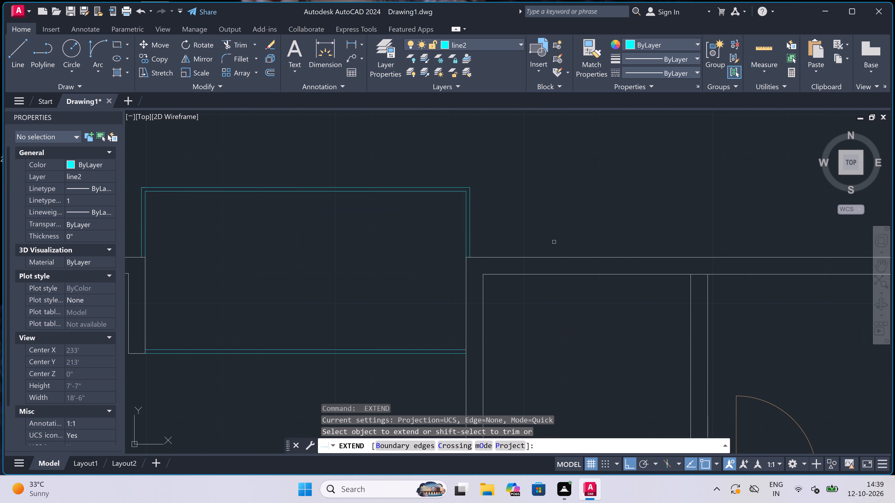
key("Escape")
Draw a 2' window symbol on layer line2 in the north wall just east of the east bay, with a midline and two end lines.
key("l")
key("space")
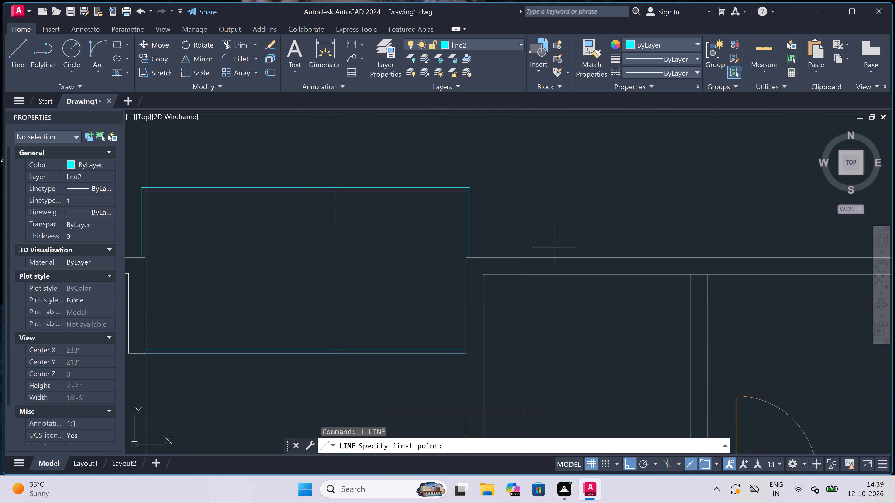
left_click(525, 255)
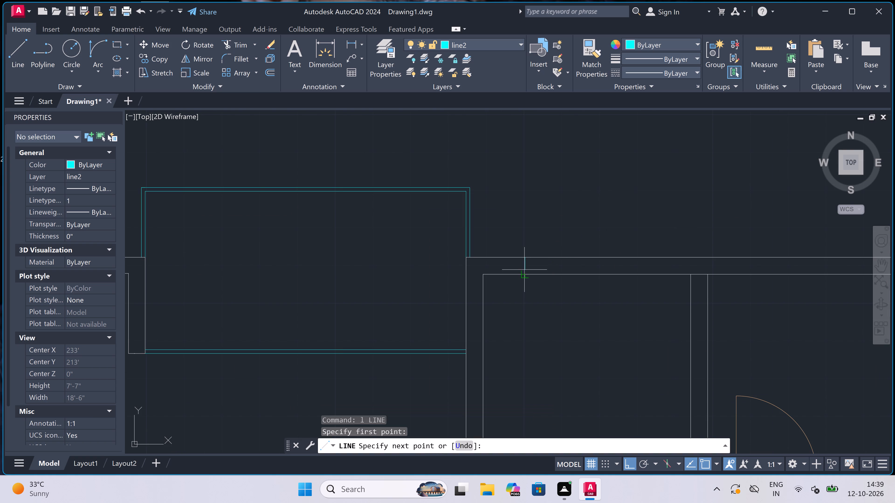
left_click(524, 270)
left_click(526, 263)
scroll(599, 263, "up", 2)
type("2'")
key("space")
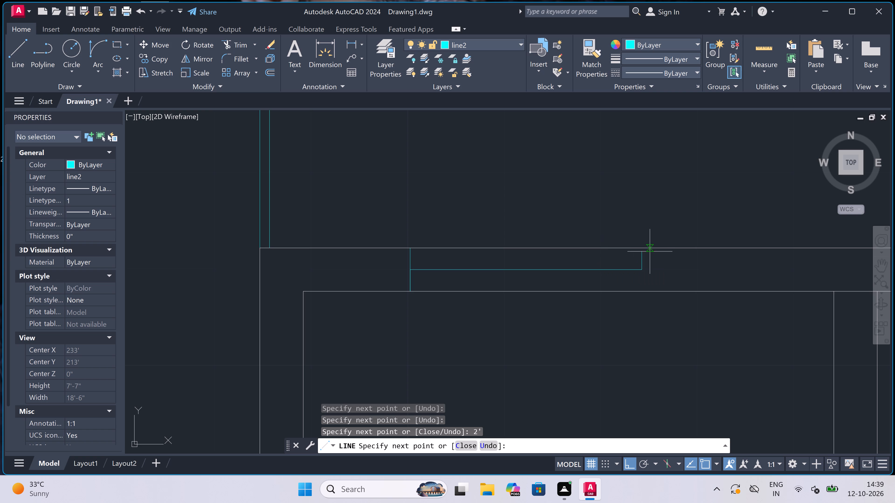
left_click(641, 250)
left_click(643, 294)
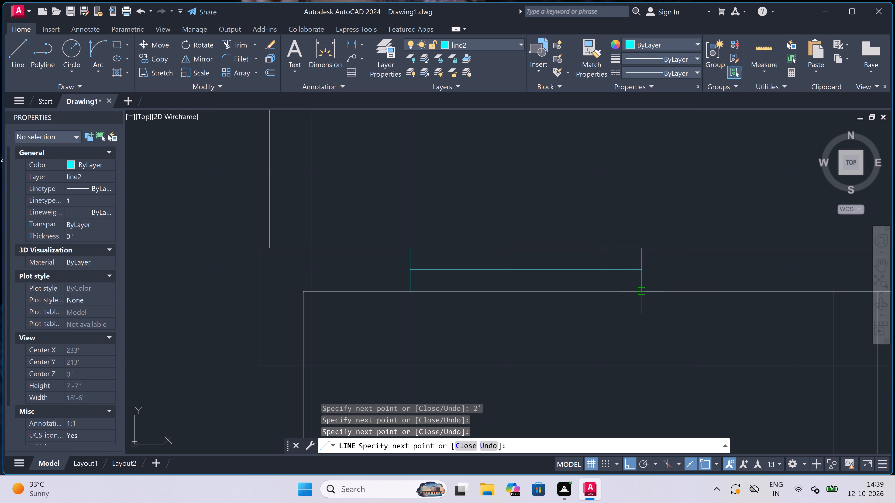
key("Escape")
Draw a matching 2' window symbol with midline and end lines in the vertical wall just west of the northeast corner room.
scroll(458, 230, "down", 4)
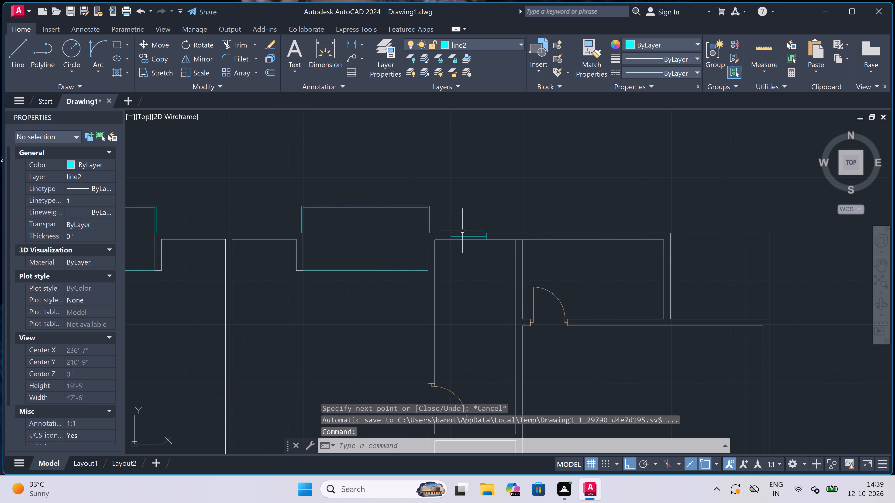
scroll(740, 309, "up", 1)
scroll(704, 281, "up", 1)
key("space")
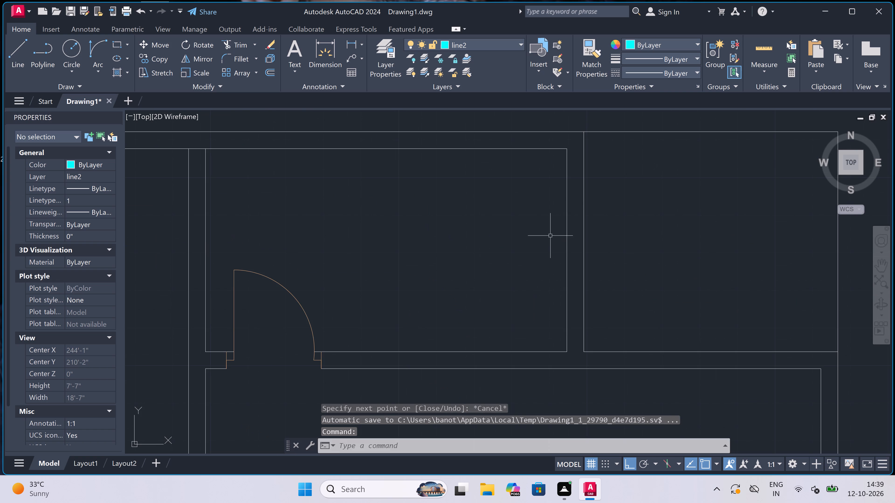
left_click(564, 190)
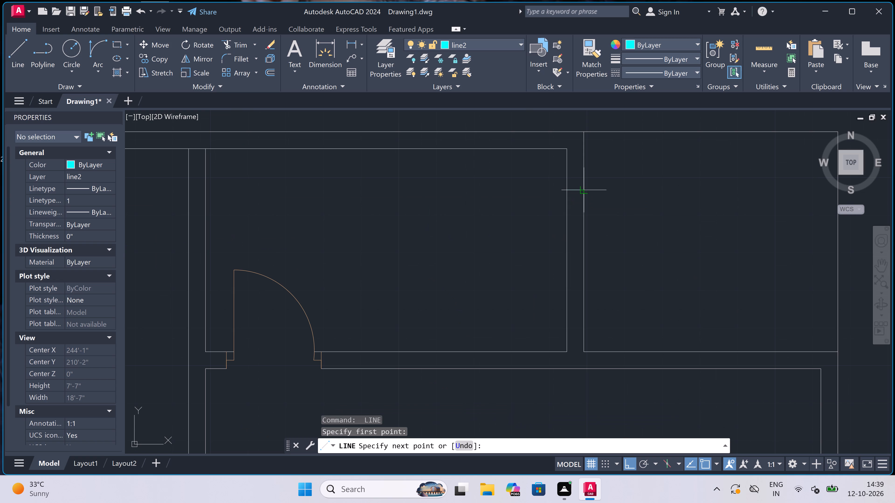
left_click(583, 192)
left_click_drag(574, 194, 574, 206)
type("2'")
key("space")
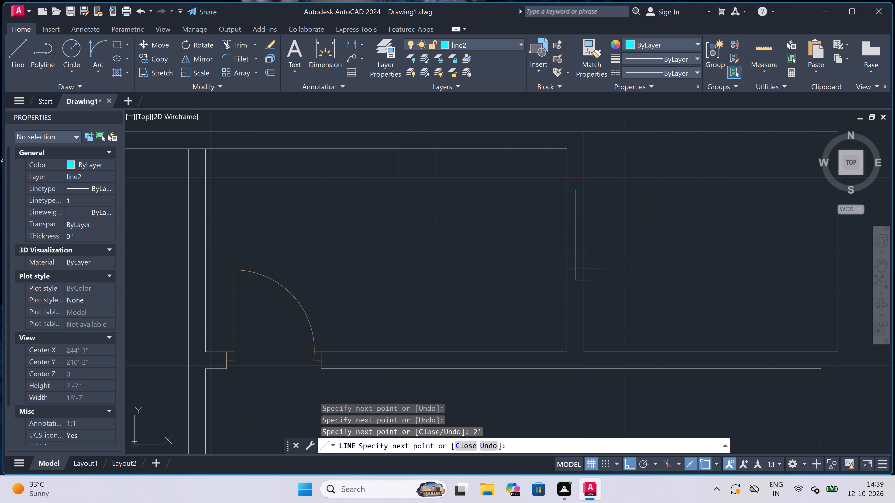
scroll(587, 279, "up", 1)
left_click(582, 278)
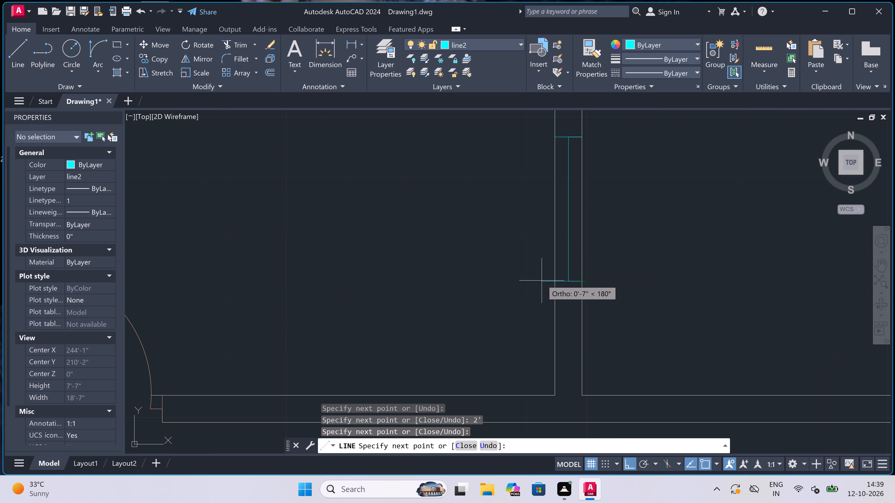
left_click(552, 279)
key("Escape")
scroll(521, 251, "down", 2)
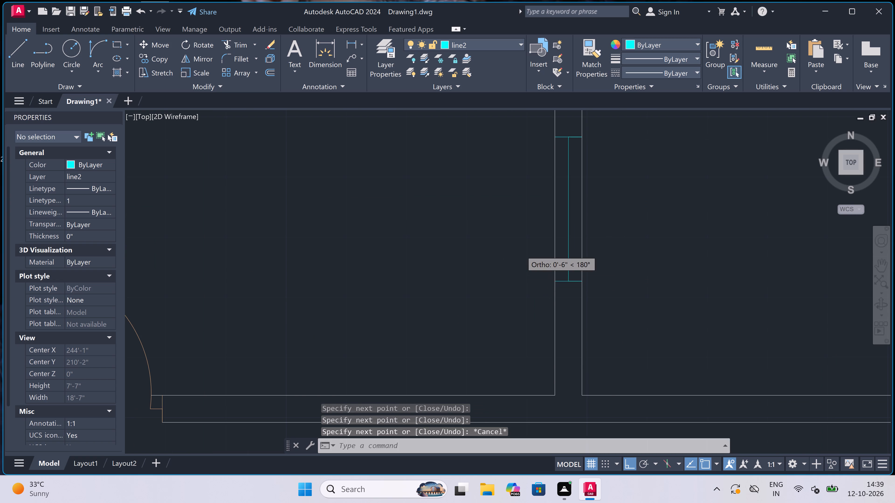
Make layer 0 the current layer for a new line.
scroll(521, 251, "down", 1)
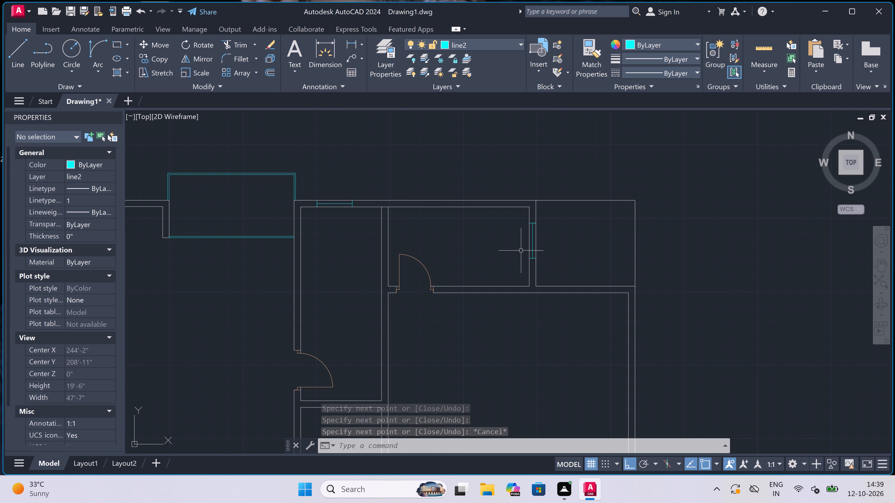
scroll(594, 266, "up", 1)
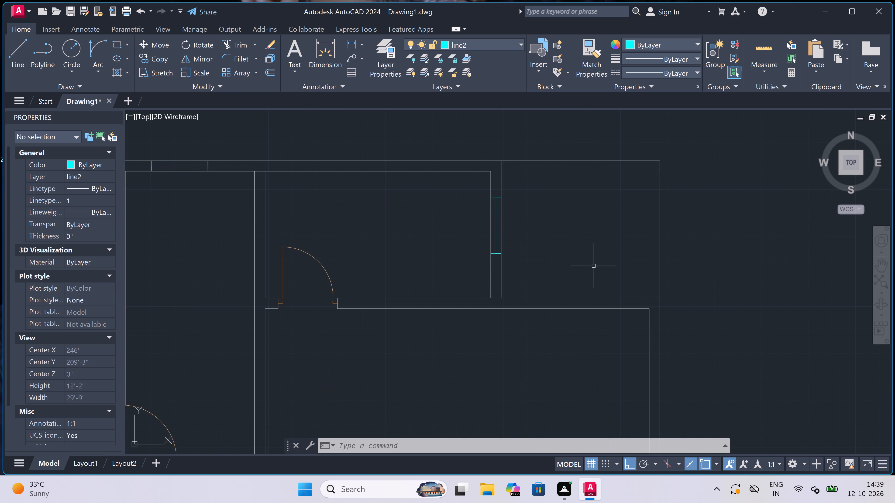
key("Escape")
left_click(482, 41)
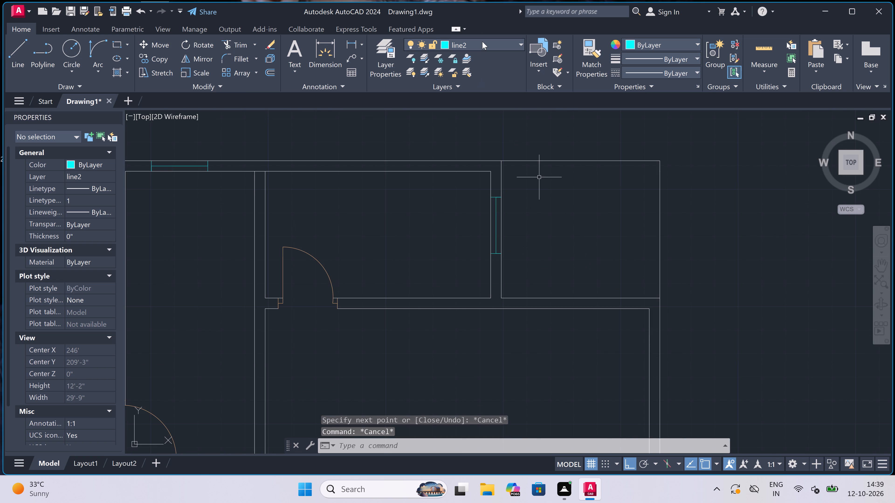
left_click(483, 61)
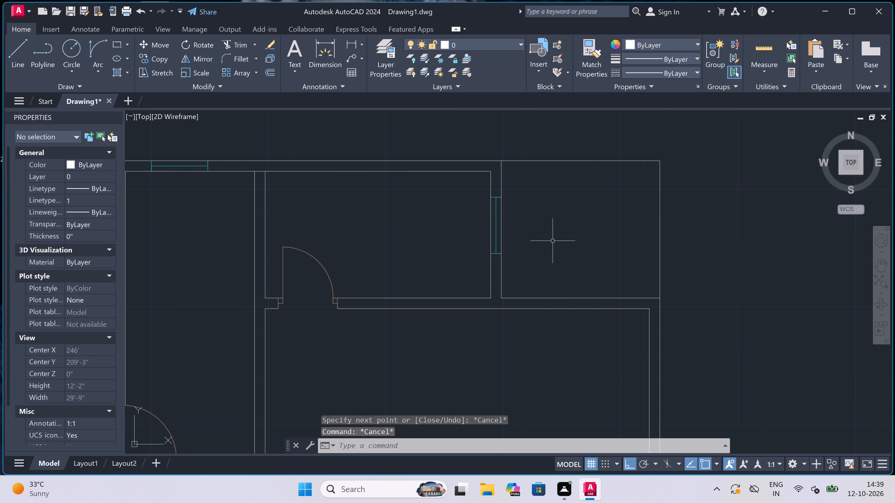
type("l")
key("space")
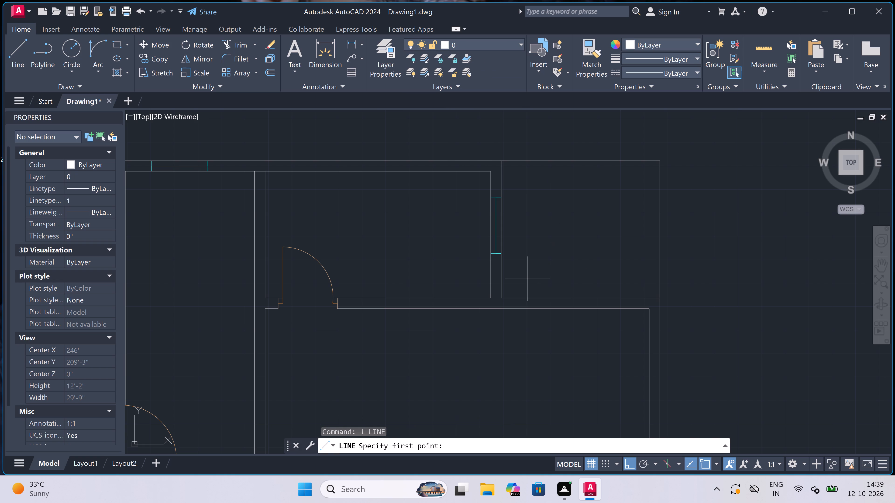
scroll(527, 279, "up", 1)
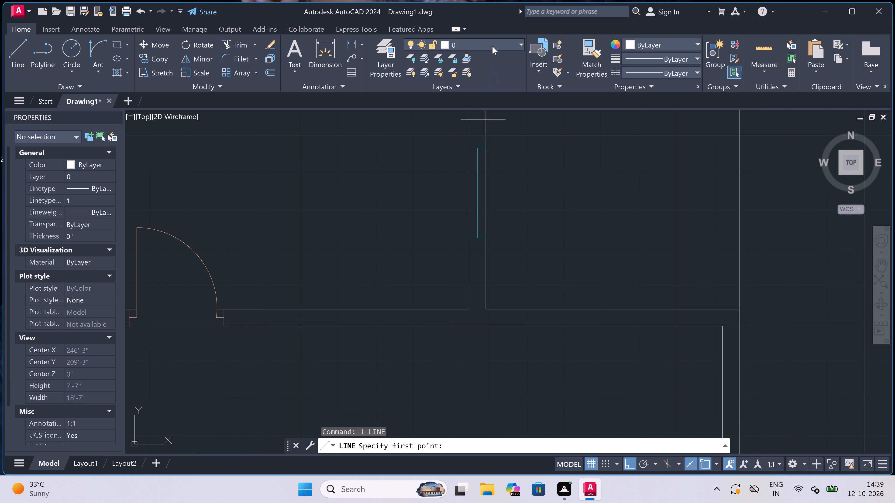
On layer line3, draw two vertical lines across the northeast corner room's south wall, one near each end.
left_click(492, 46)
left_click(473, 100)
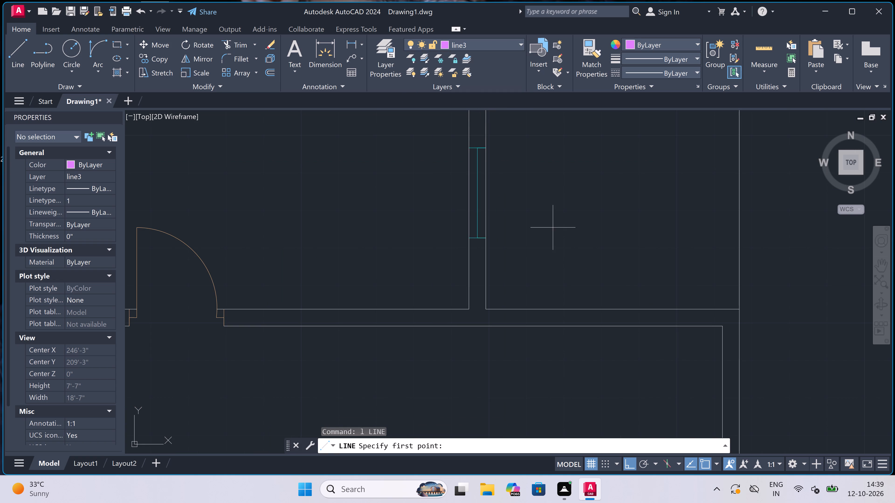
key("space")
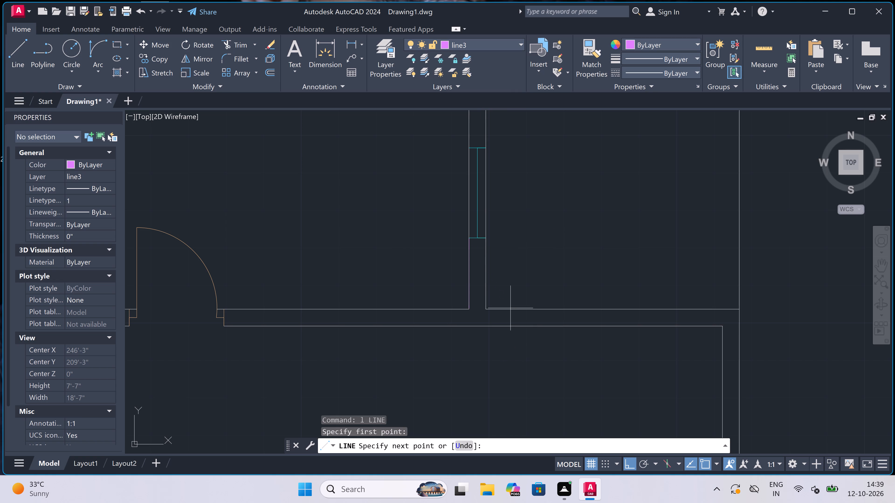
key("Escape")
key("space")
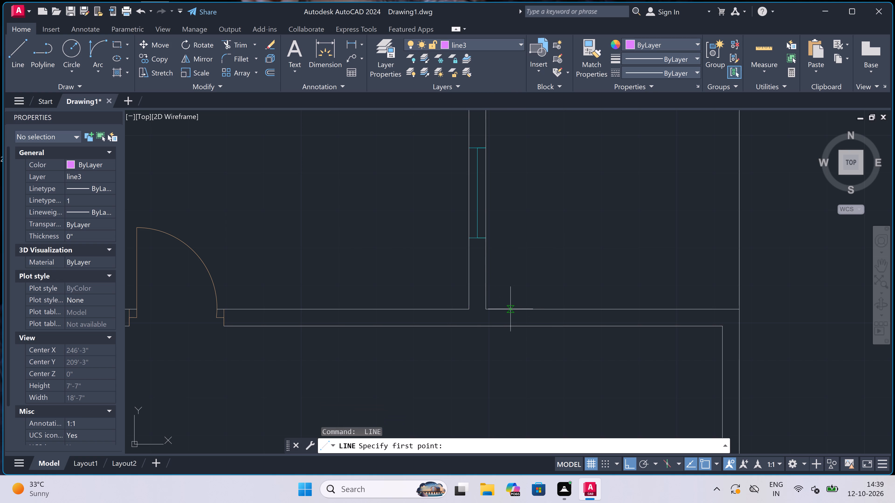
left_click(506, 310)
left_click(506, 323)
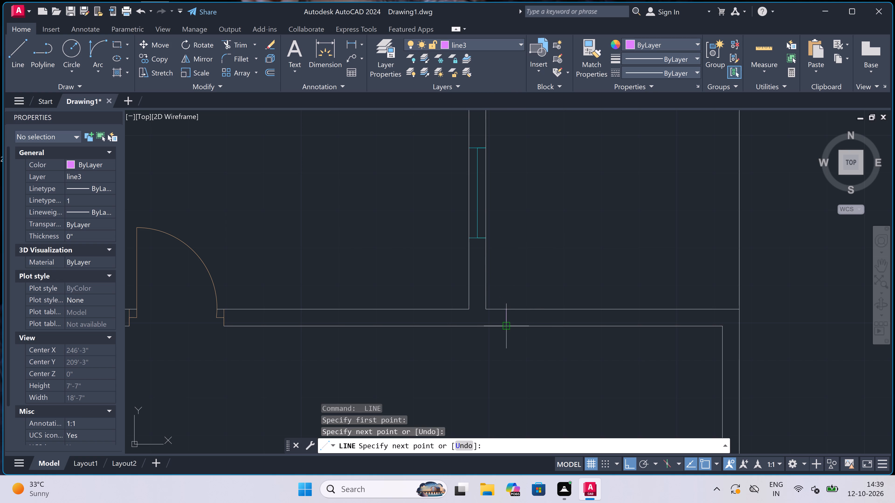
key("Escape")
key("space")
left_click(703, 309)
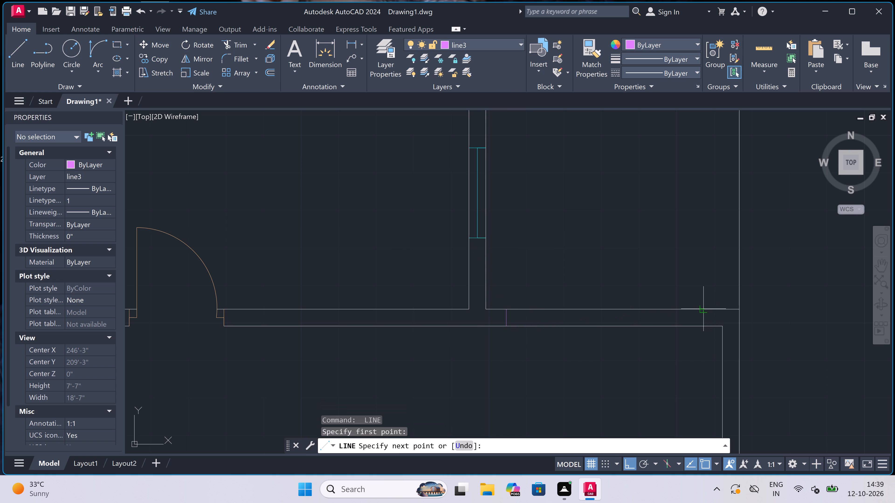
left_click(706, 327)
key("Escape")
scroll(705, 324, "up", 1)
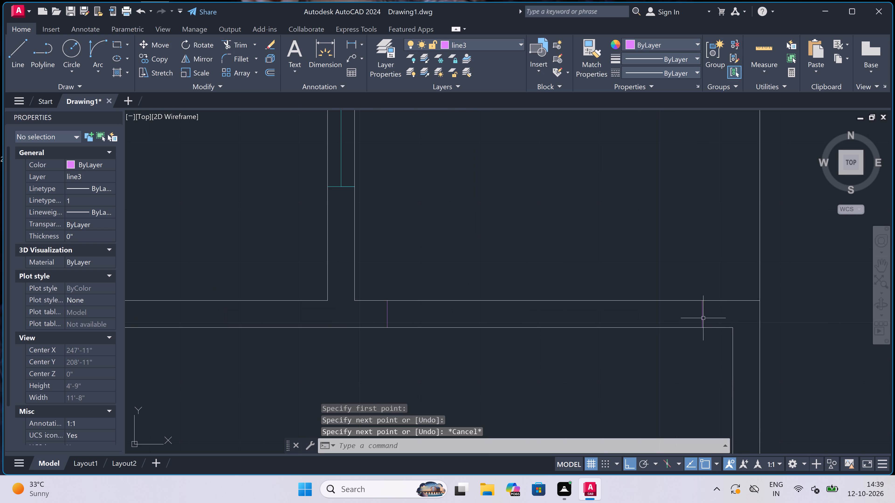
Draw a horizontal line3 midline between the two vertical end lines in the northeast corner room's south wall.
key("space")
left_click(702, 313)
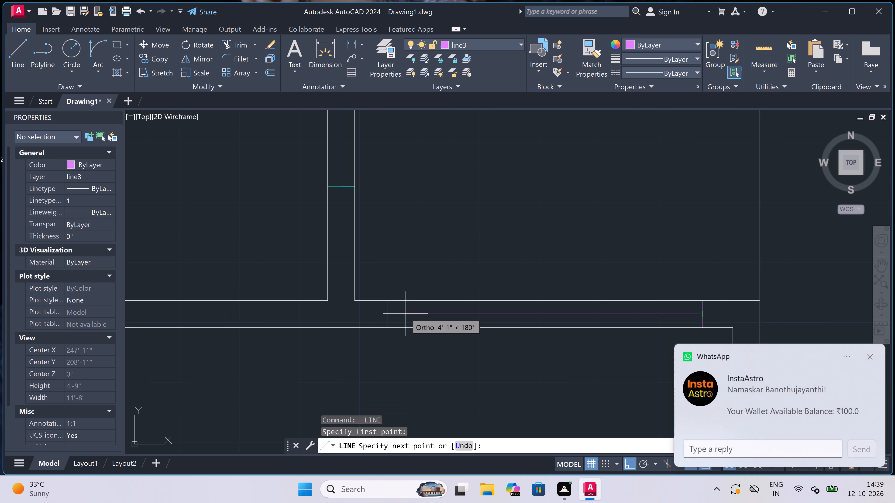
left_click(387, 316)
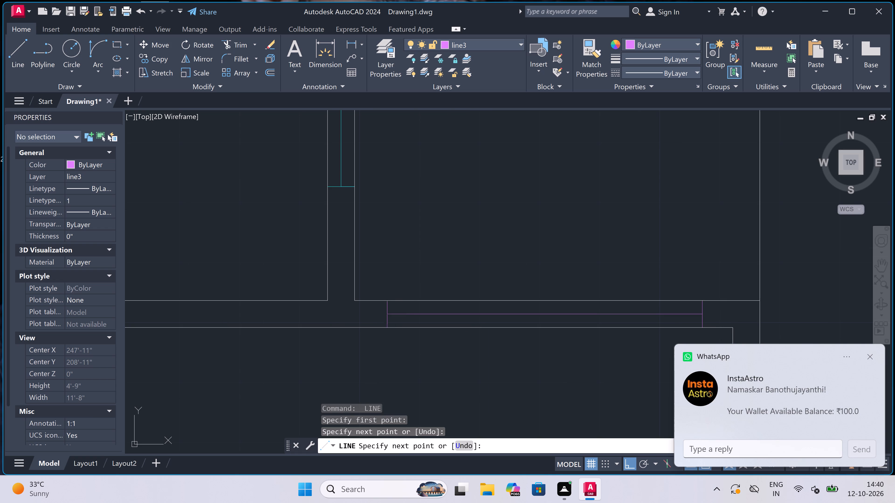
key("Escape")
Trim both south wall lines of the northeast corner room between the opening's two end lines.
key("t")
key("r")
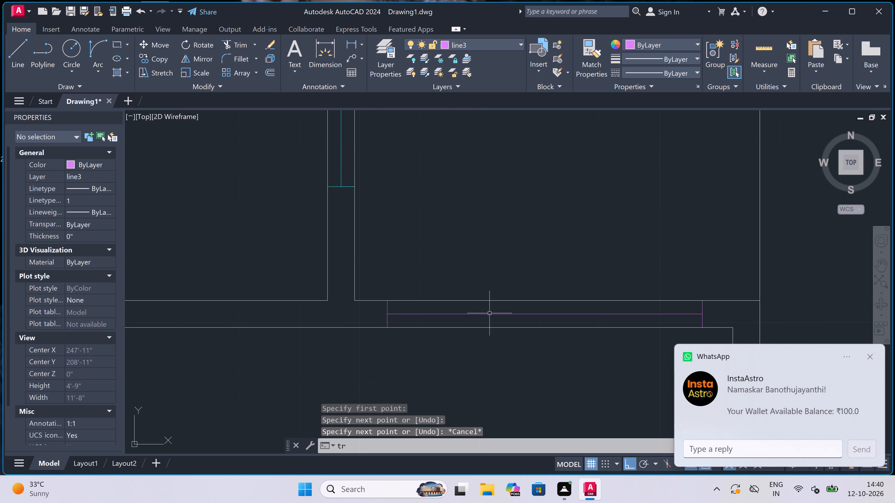
key("space")
left_click_drag(489, 307, 489, 300)
left_click(490, 273)
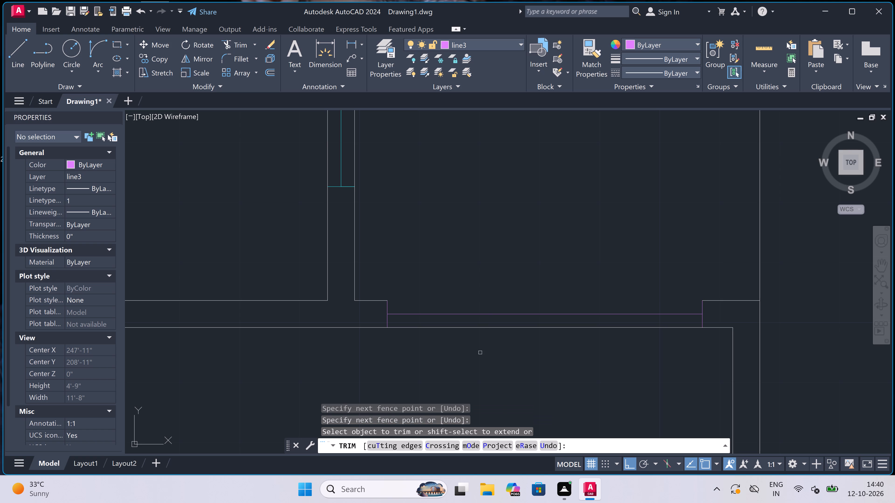
double_click(489, 329)
scroll(489, 329, "down", 3)
key("Escape")
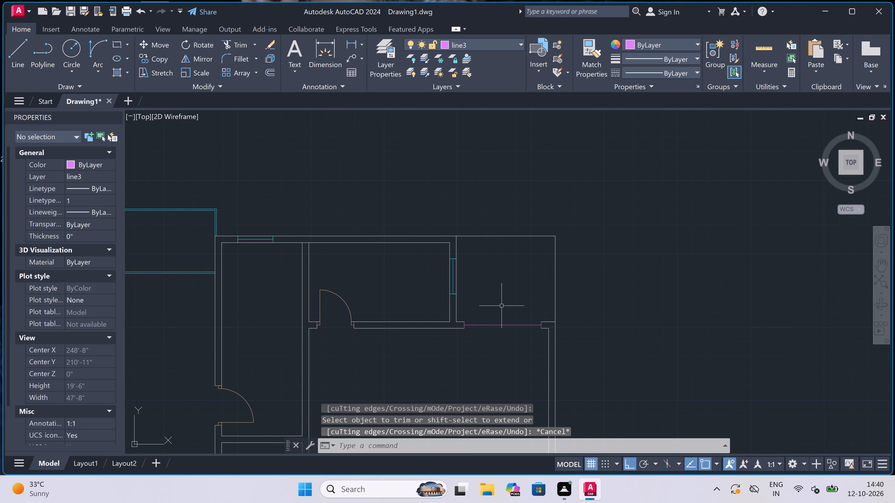
On layer line3, draw two vertical end lines joined by a midline across the northwest corner room's south wall.
scroll(503, 302, "down", 4)
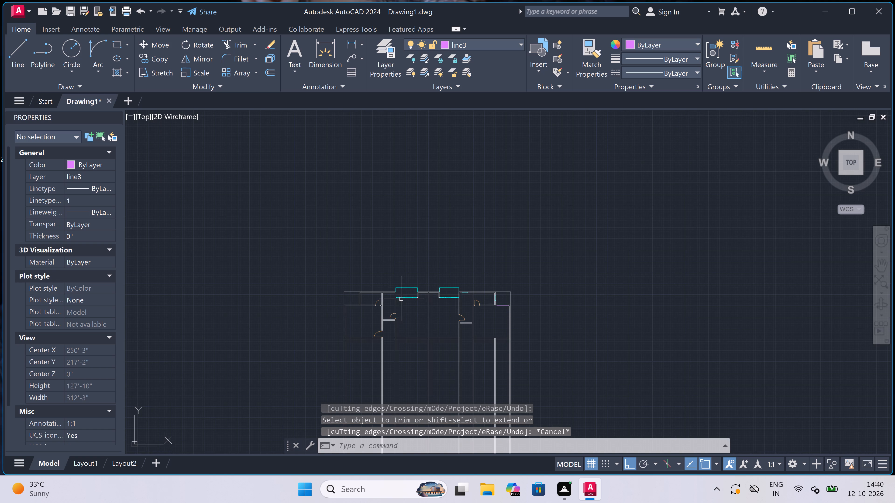
scroll(359, 301, "up", 4)
scroll(364, 293, "down", 2)
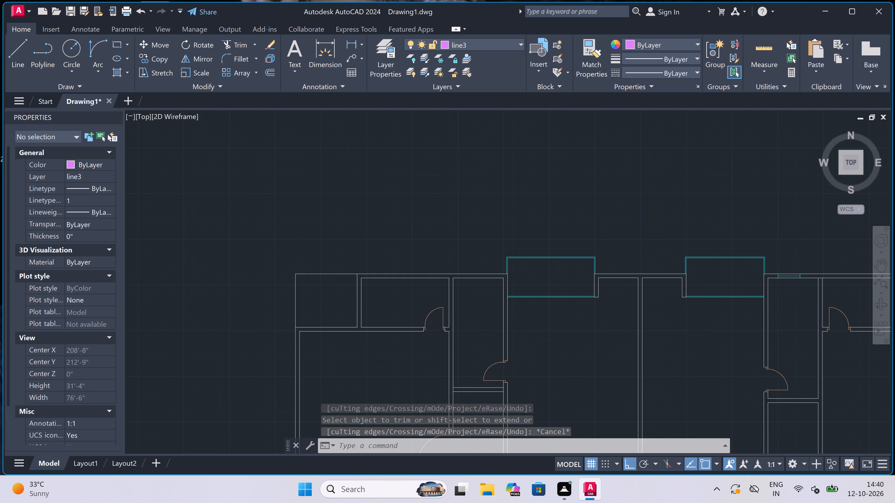
scroll(336, 306, "up", 2)
scroll(313, 353, "up", 2)
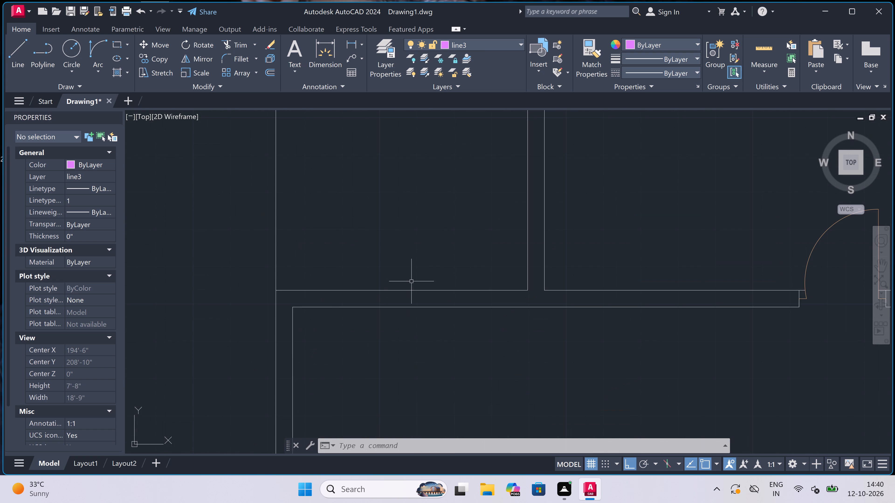
key("l")
key("space")
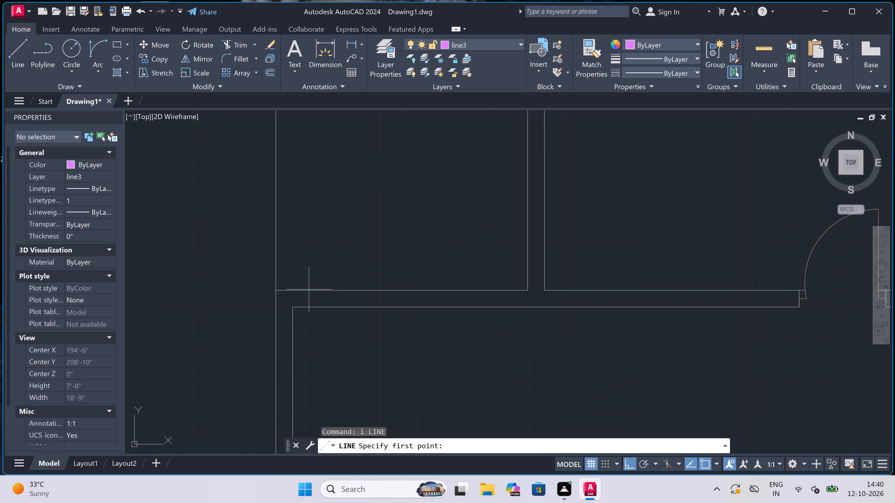
left_click(313, 291)
left_click(311, 309)
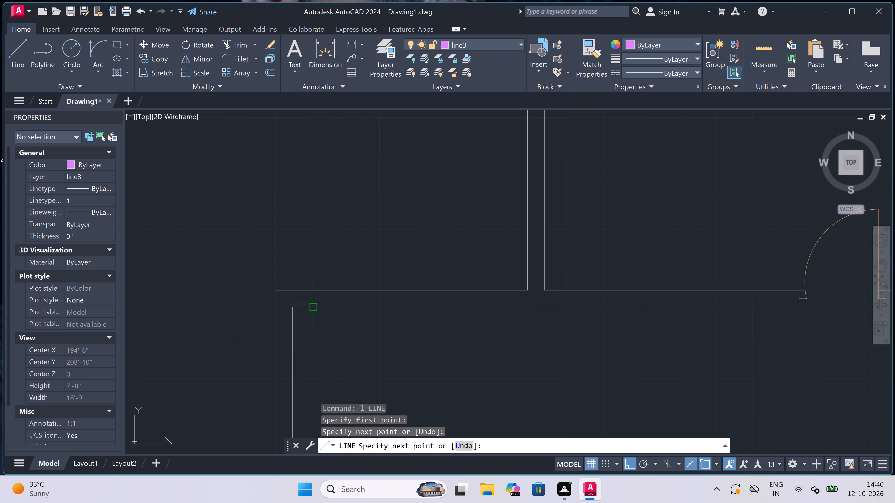
left_click_drag(313, 297, 317, 297)
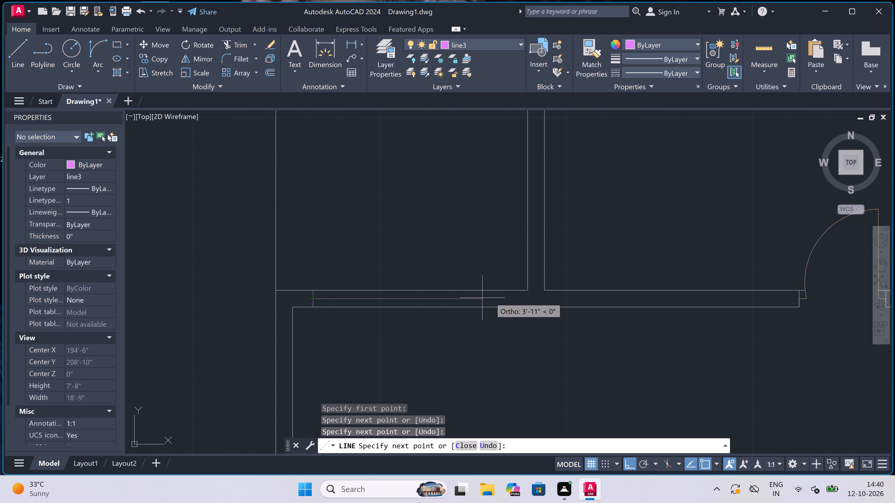
double_click(501, 300)
double_click(502, 288)
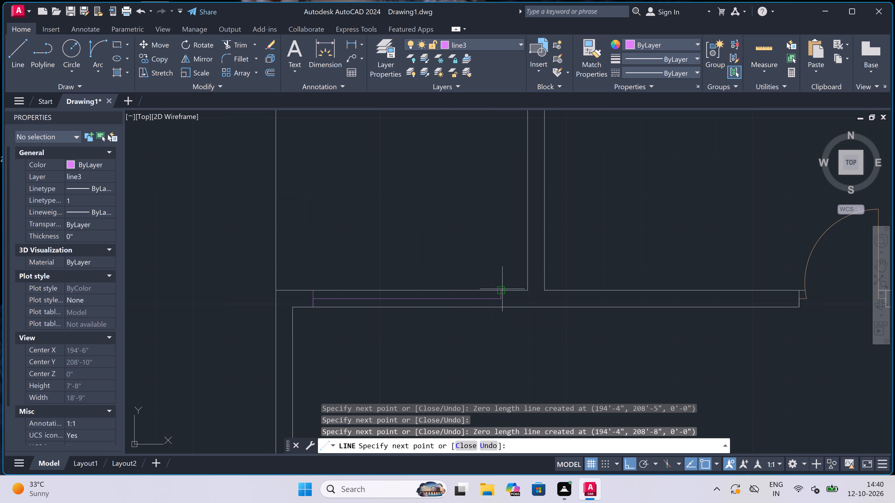
left_click(502, 305)
key("Escape")
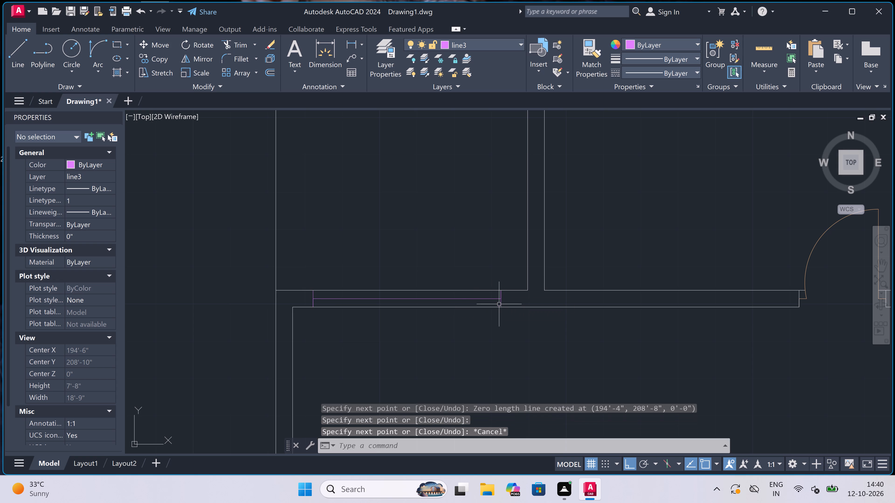
Trim both south wall lines of the northwest corner room between the new opening's end lines.
key("t")
key("r")
key("space")
left_click(460, 307)
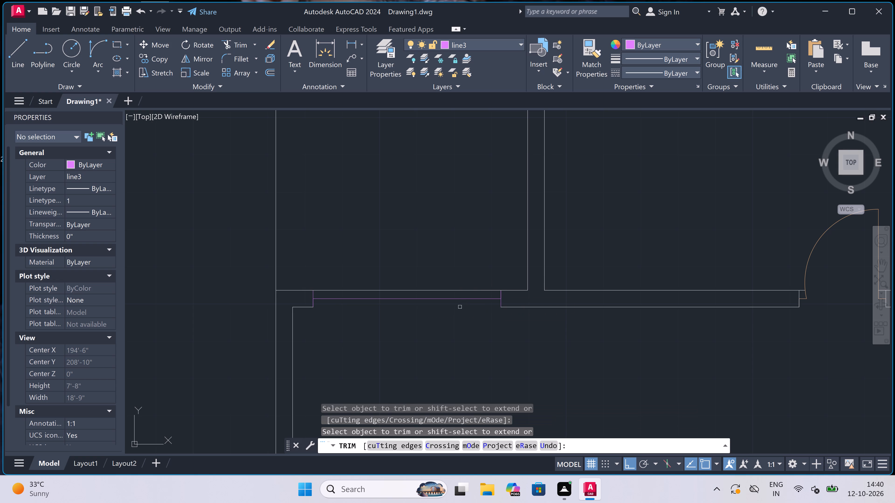
left_click(450, 291)
key("Escape")
On layer line2, draw a 2' window symbol with midline and end lines in the northwest corner room's east wall.
scroll(451, 287, "down", 1)
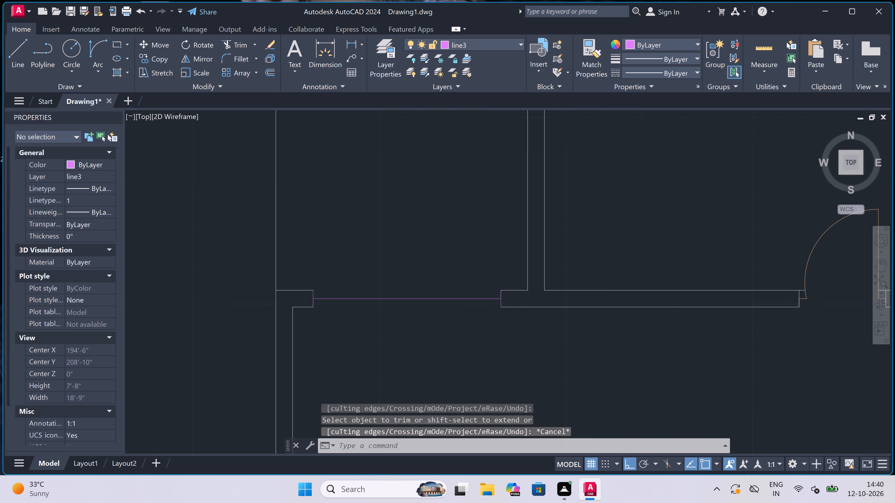
scroll(451, 287, "down", 3)
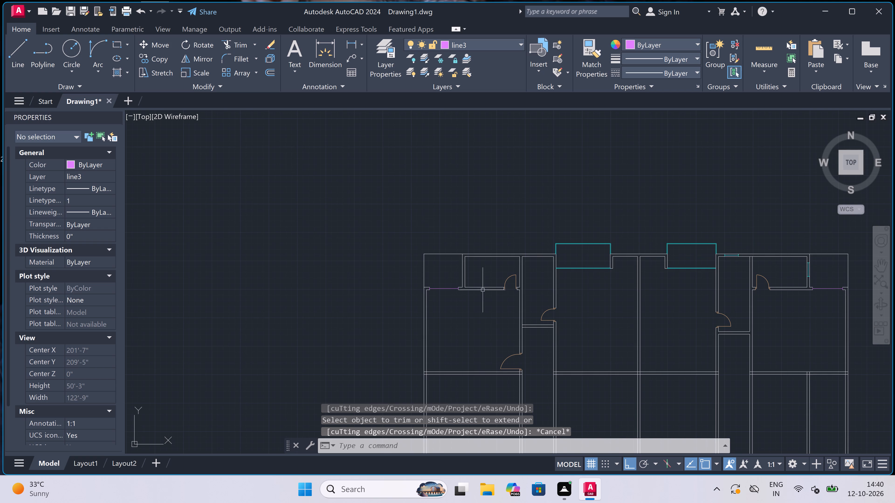
scroll(538, 279, "up", 1)
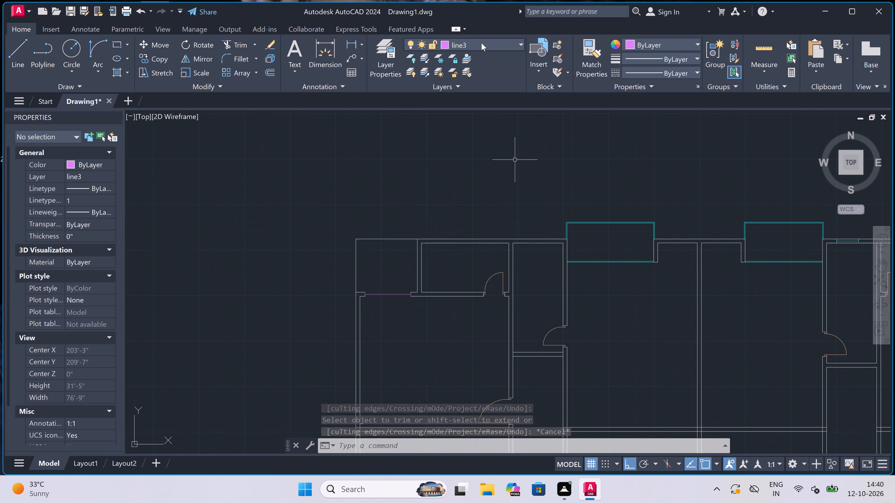
left_click(481, 43)
left_click(463, 85)
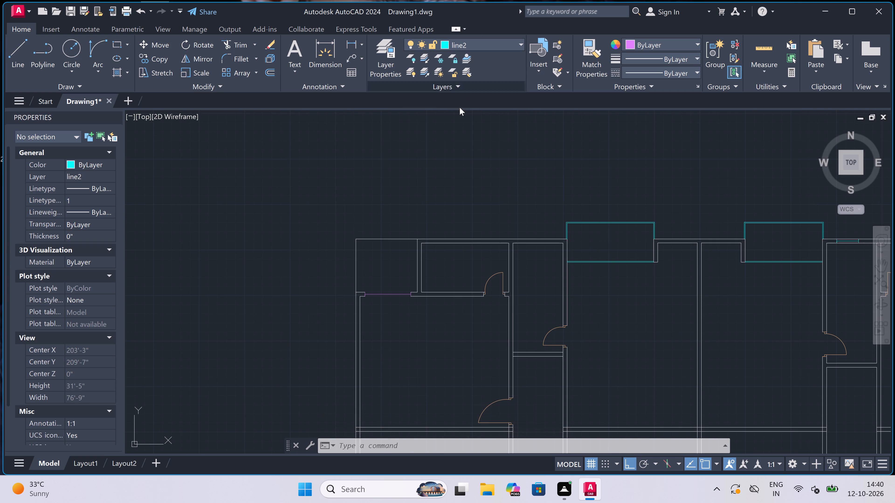
key("l")
key("space")
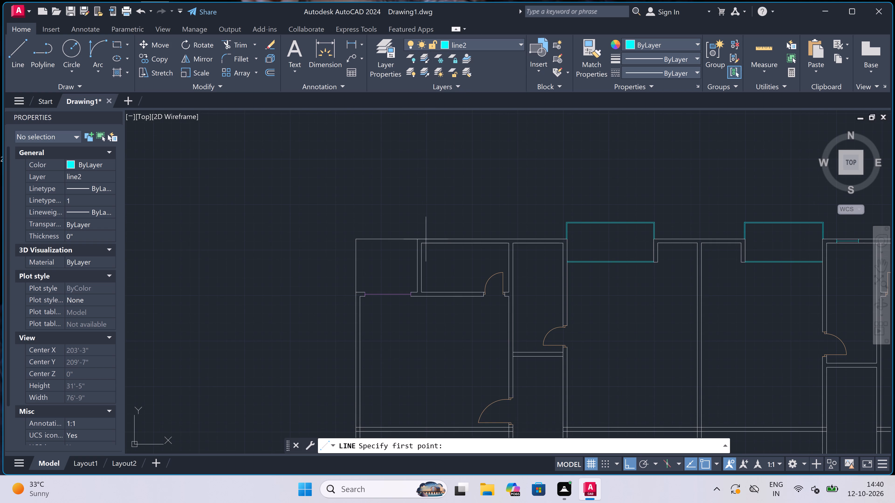
scroll(426, 265, "up", 2)
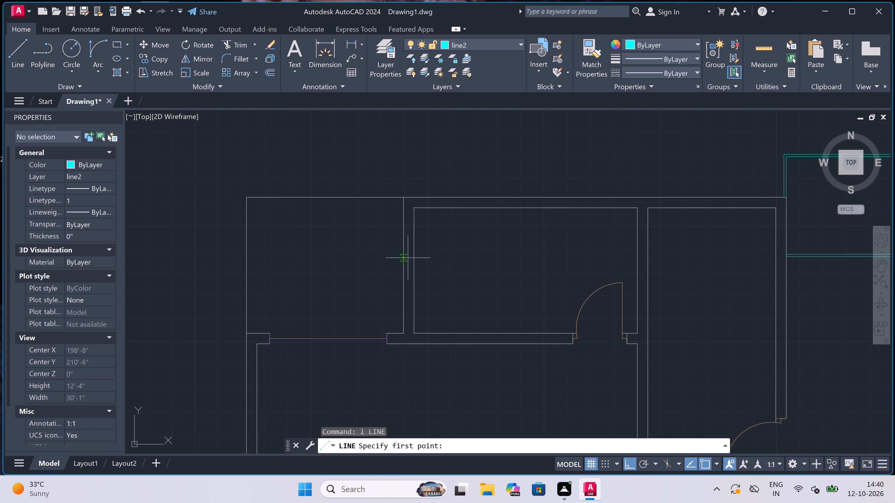
scroll(409, 276, "up", 1)
left_click(401, 308)
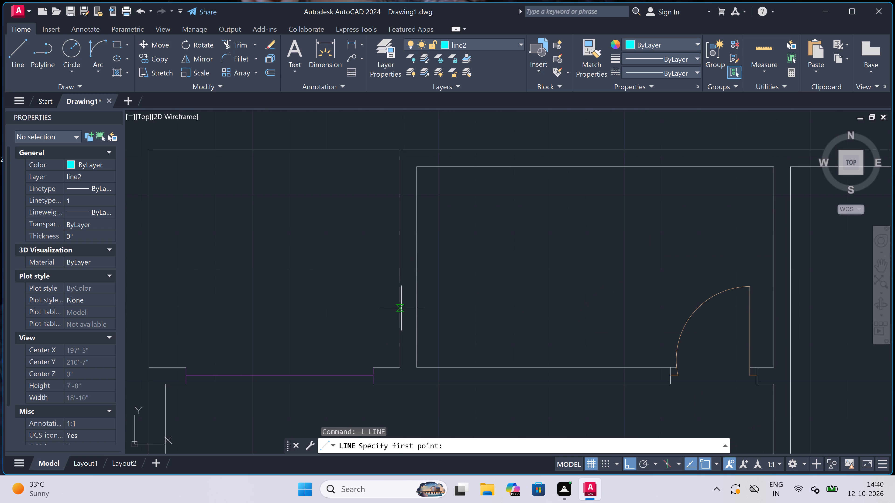
left_click(414, 306)
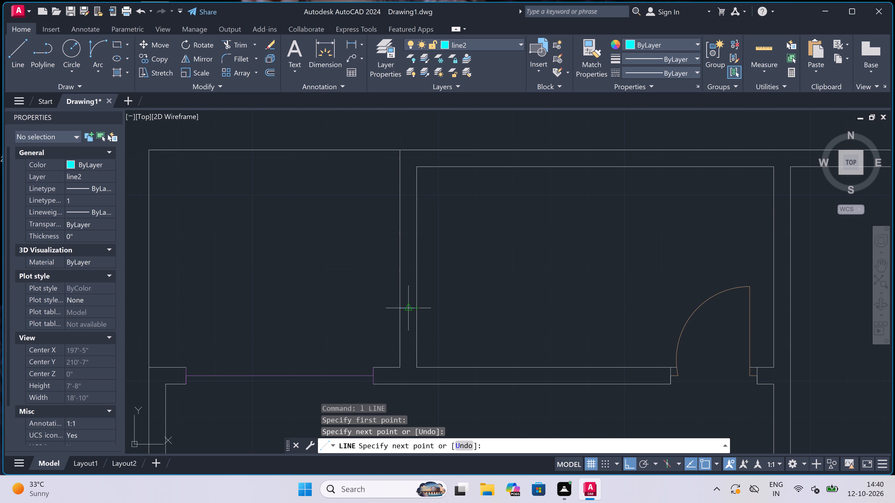
left_click(407, 307)
type("2'")
key("space")
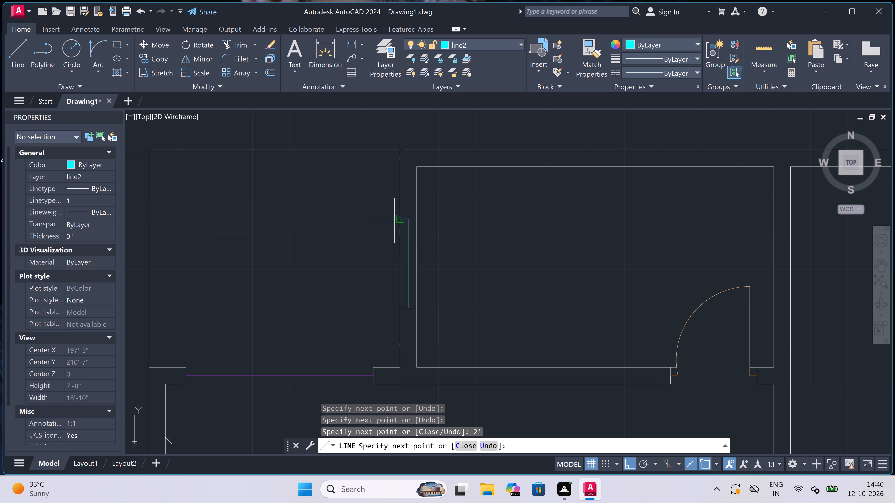
scroll(399, 219, "up", 2)
left_click_drag(403, 219, 414, 219)
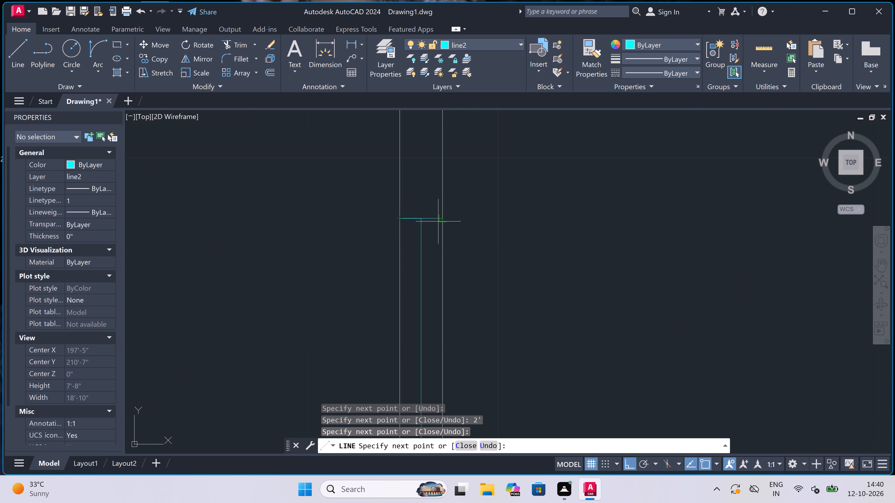
double_click(443, 221)
key("Escape")
Draw a matching 2' window symbol with midline and end lines in the north wall just west of the west bay.
scroll(428, 224, "down", 6)
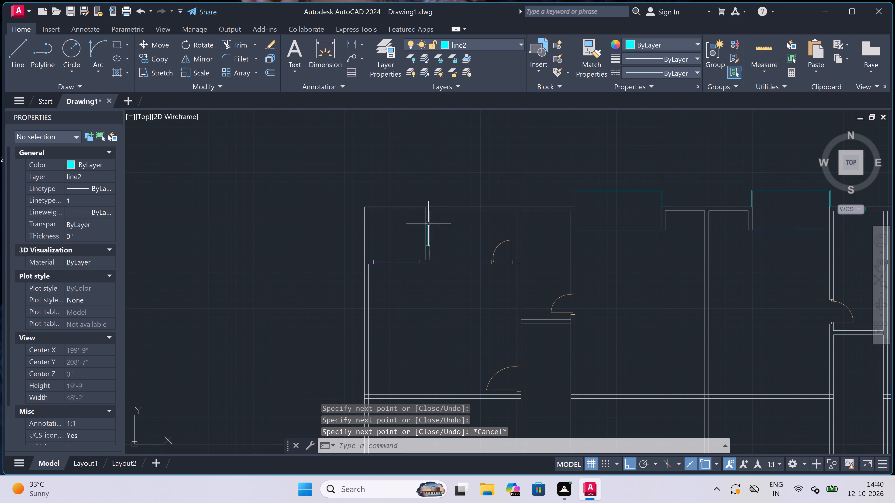
scroll(562, 214, "up", 2)
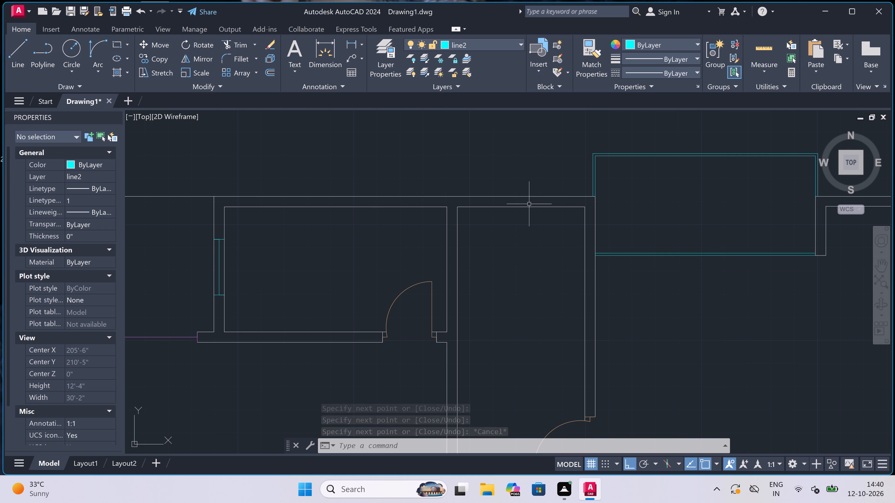
scroll(529, 204, "up", 1)
scroll(529, 204, "down", 6)
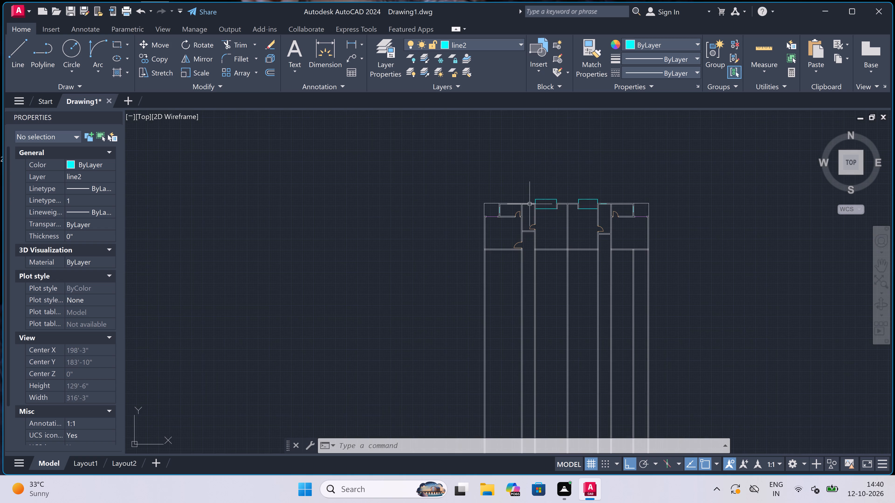
scroll(530, 204, "up", 5)
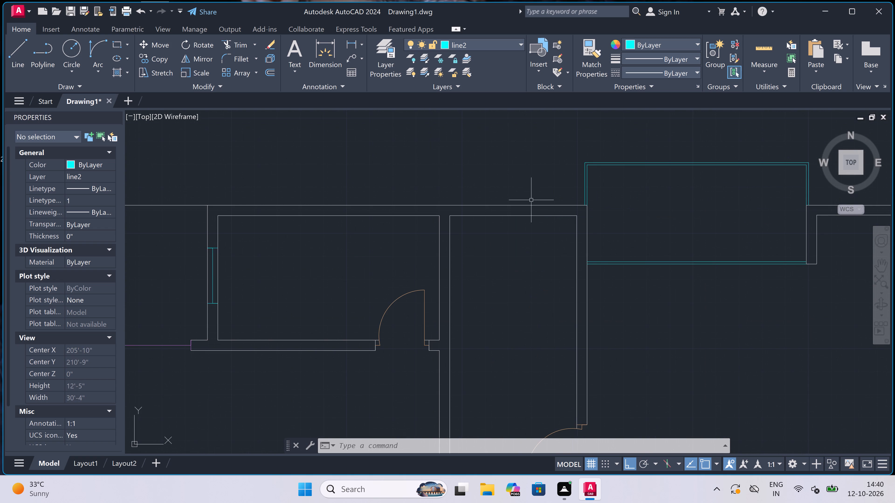
scroll(460, 209, "up", 1)
key("space")
scroll(483, 205, "up", 1)
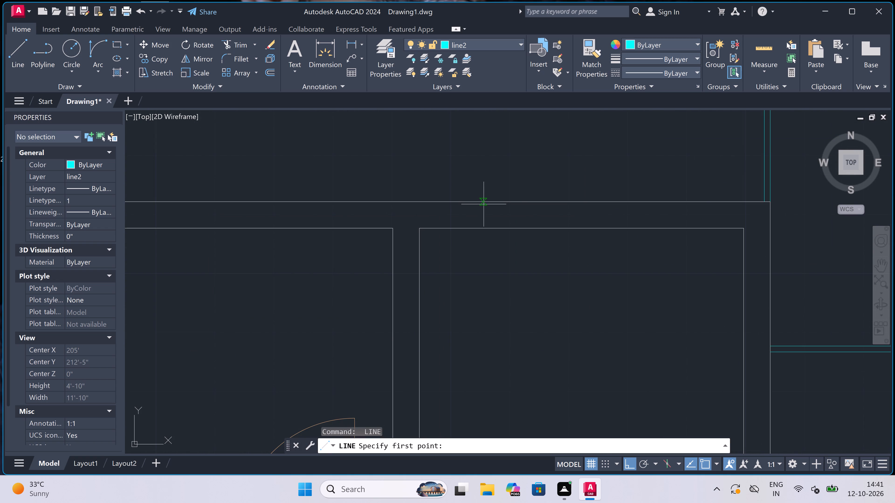
left_click(494, 202)
left_click(491, 225)
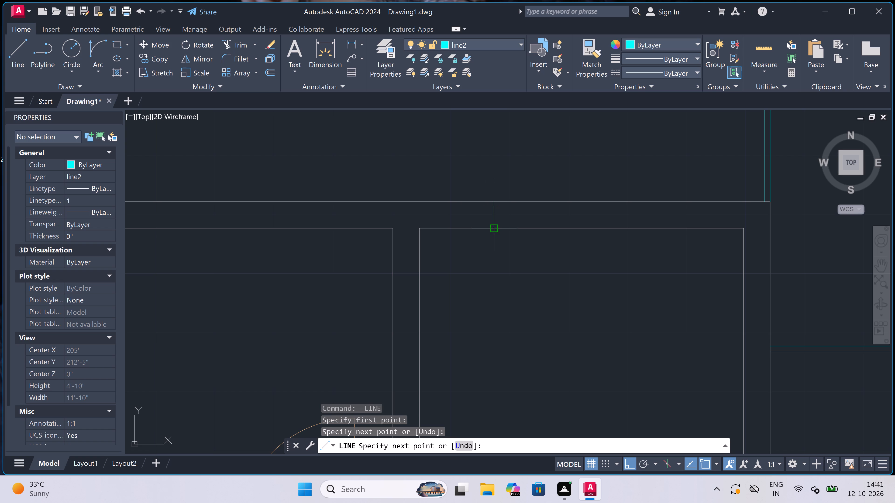
left_click(495, 211)
type("2'")
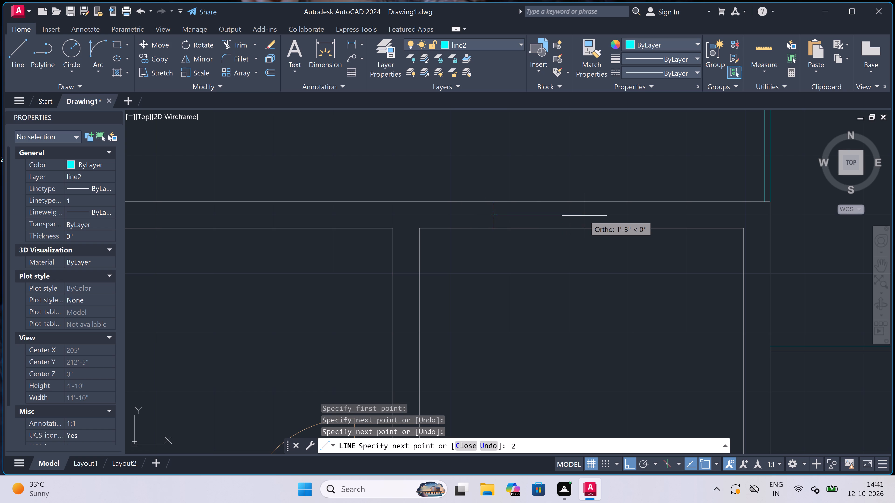
key("space")
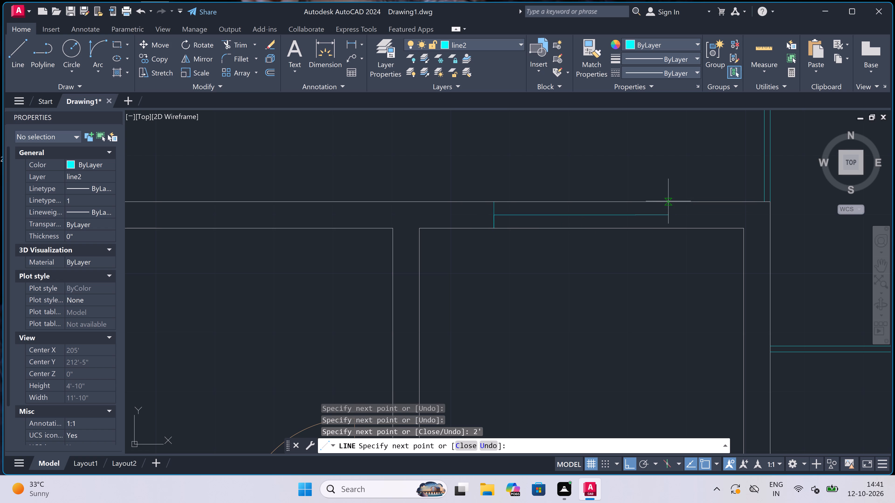
left_click(632, 201)
left_click(632, 224)
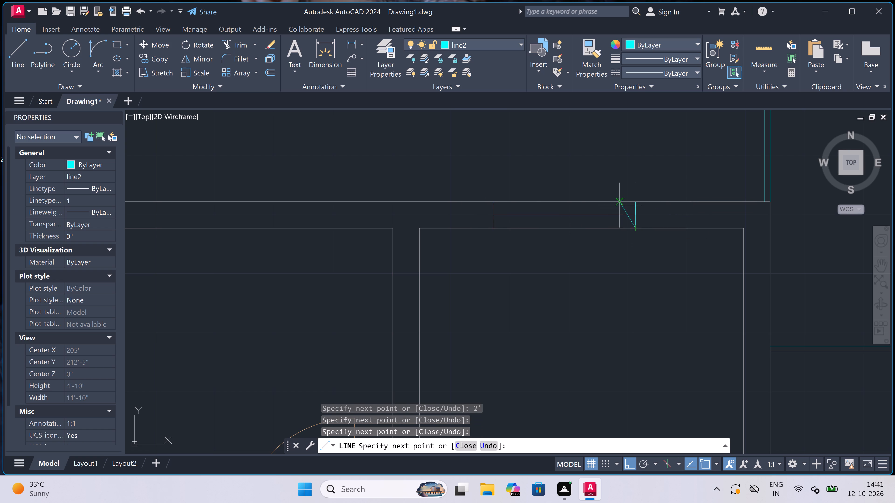
key("grave")
key("Escape")
scroll(557, 188, "down", 3)
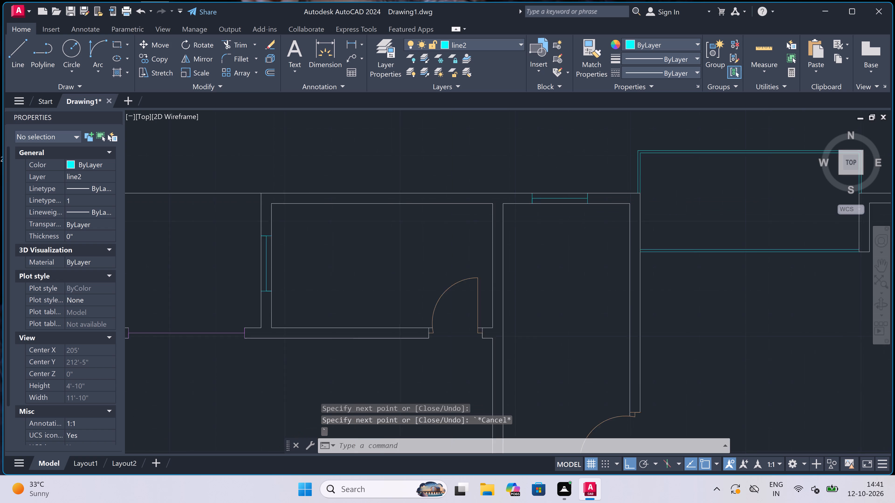
scroll(557, 188, "down", 1)
scroll(589, 201, "down", 2)
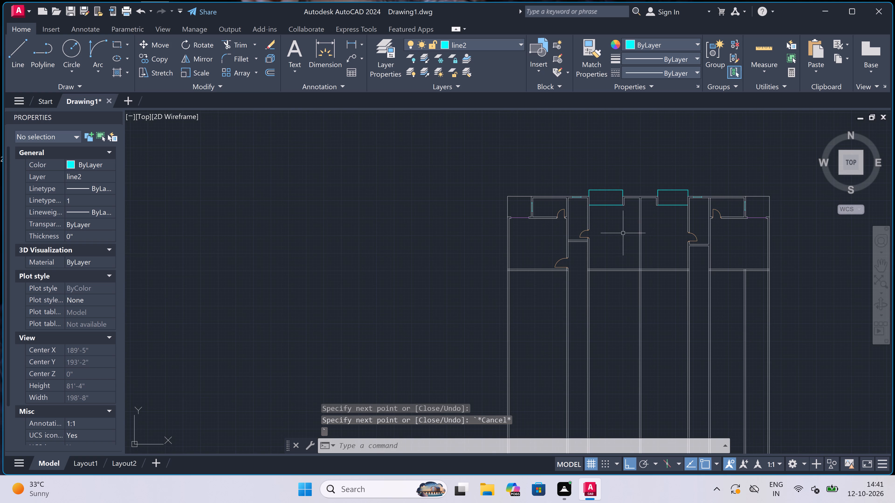
On layer 0, draw a line 11' south from the west bay's southwest corner and across to the east wall of the central rooms.
scroll(626, 255, "up", 3)
scroll(626, 255, "down", 2)
scroll(648, 208, "up", 1)
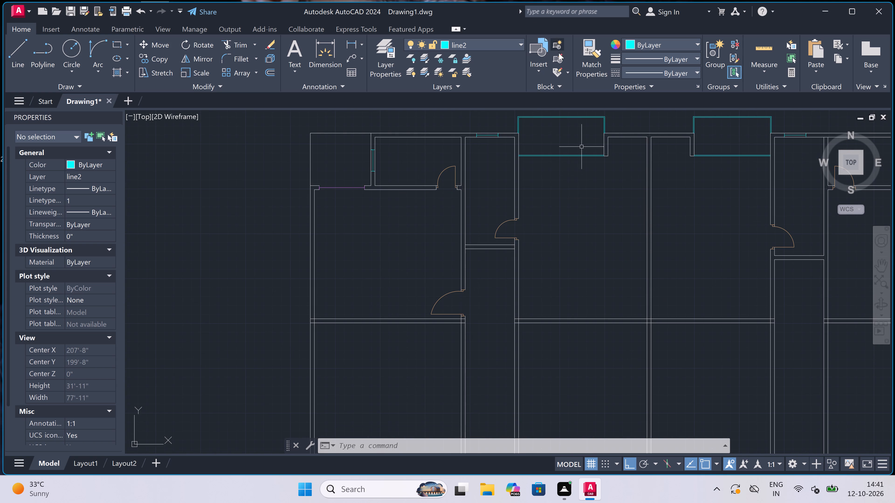
left_click(475, 45)
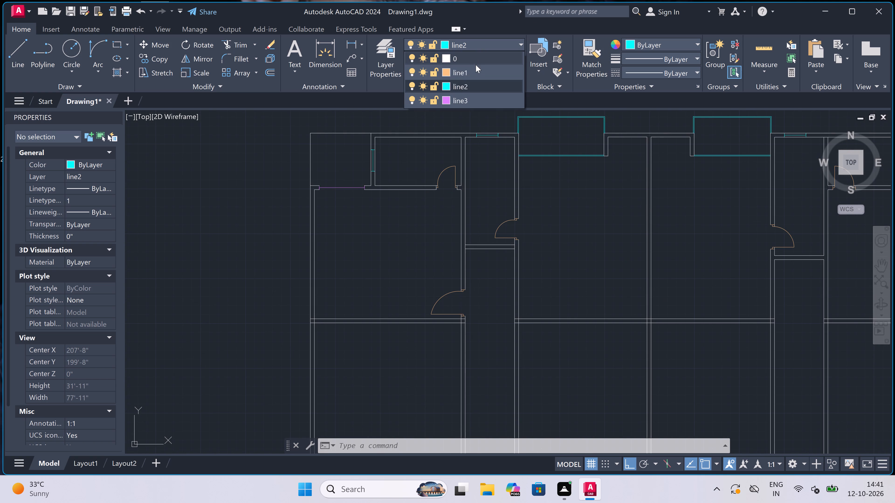
left_click(477, 61)
key("l")
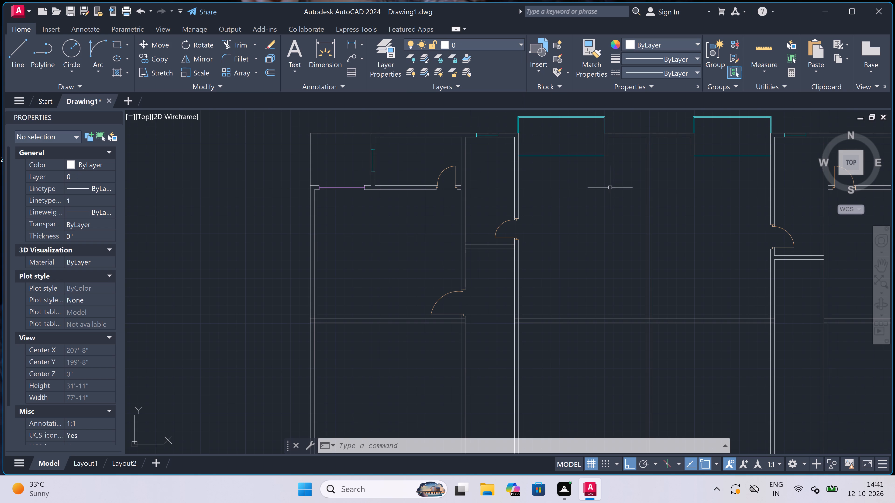
key("space")
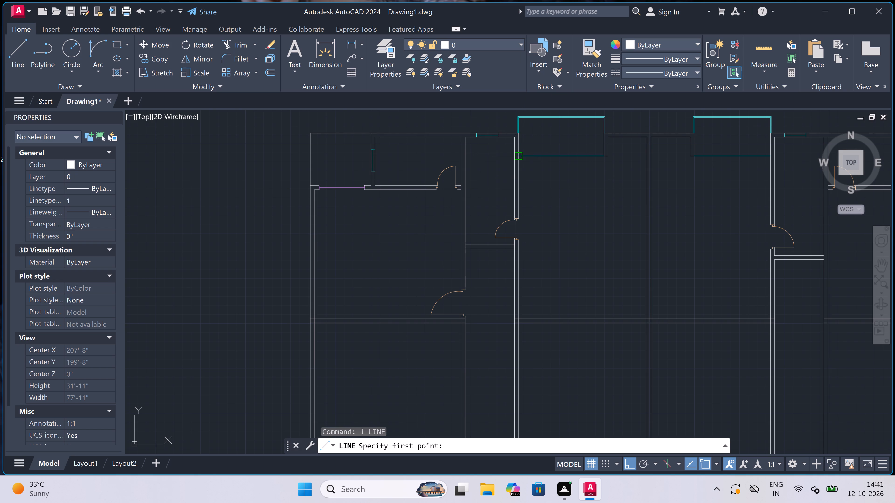
left_click(521, 157)
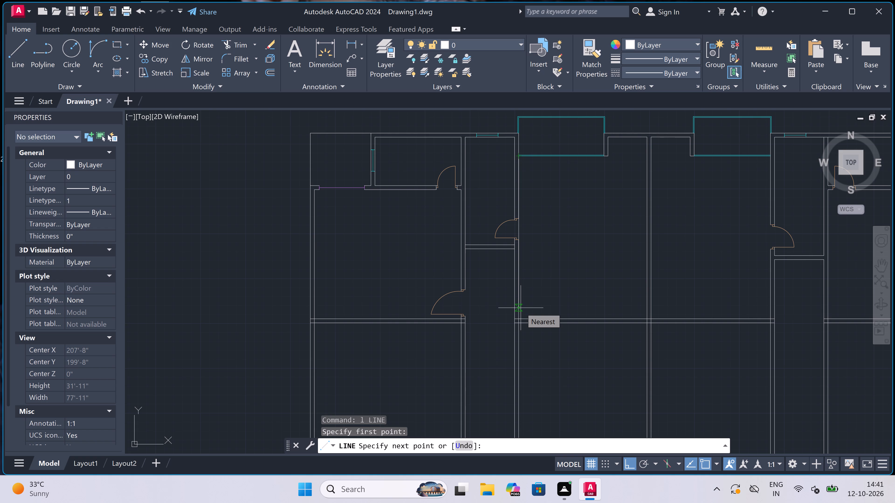
type("11'")
key("space")
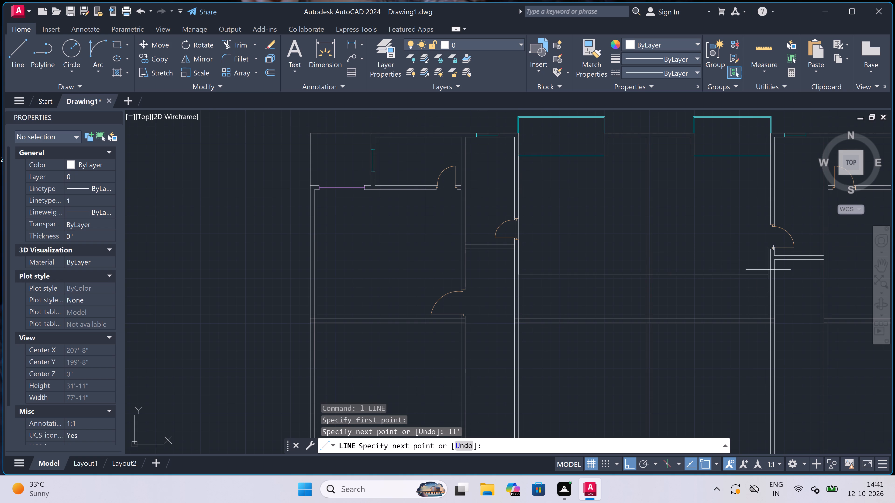
scroll(774, 275, "up", 1)
left_click(765, 271)
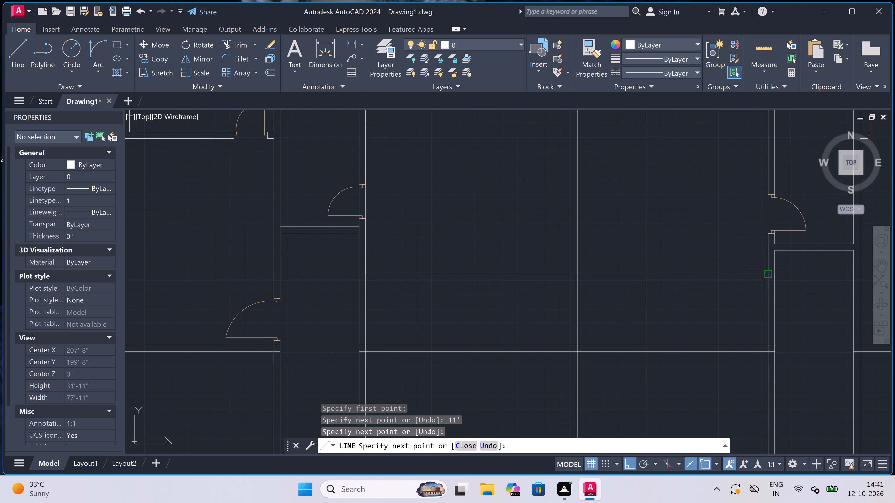
Continue the line 4.5" south and back west to the central rooms' west wall to complete the cross wall.
scroll(765, 271, "down", 1)
scroll(765, 271, "up", 2)
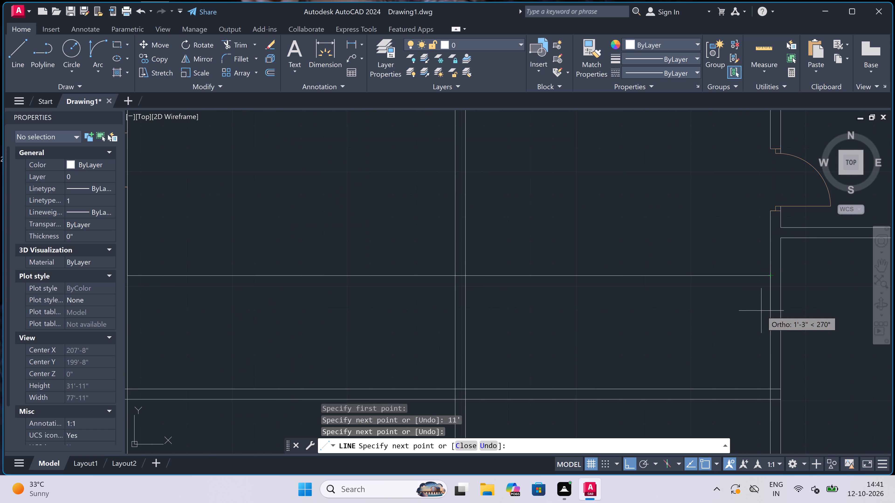
type("4.5\"")
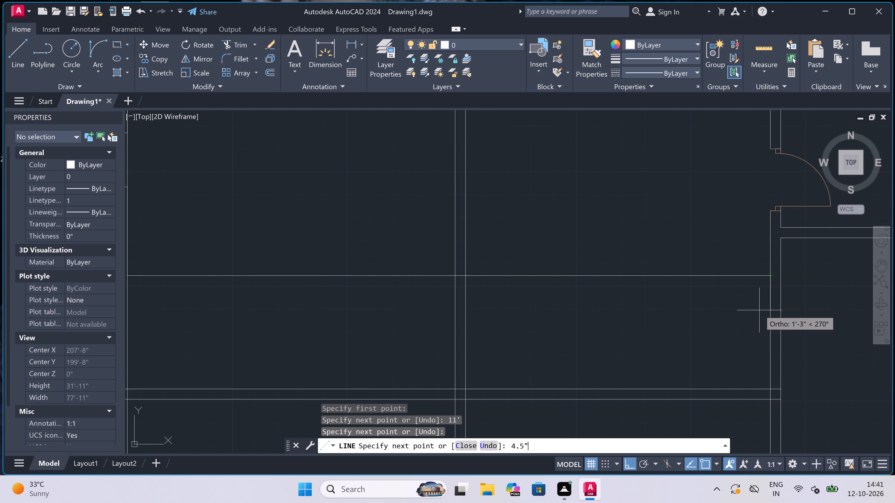
key("space")
scroll(759, 310, "down", 1)
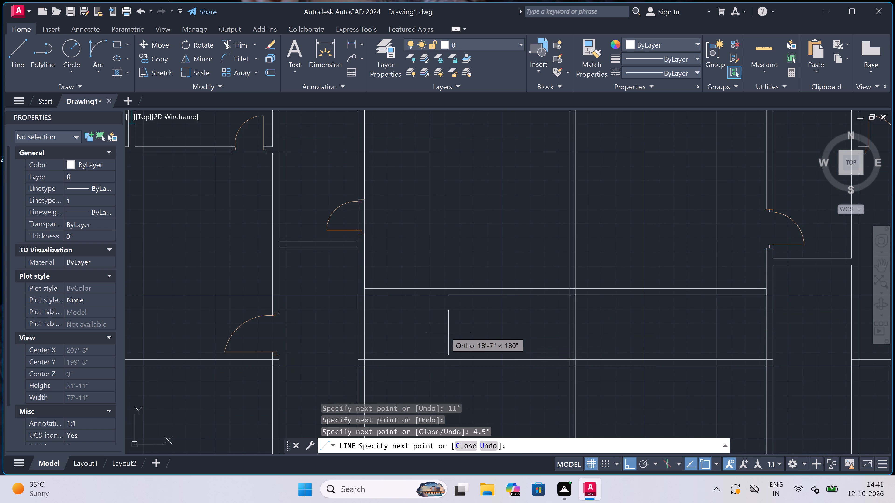
scroll(378, 310, "up", 1)
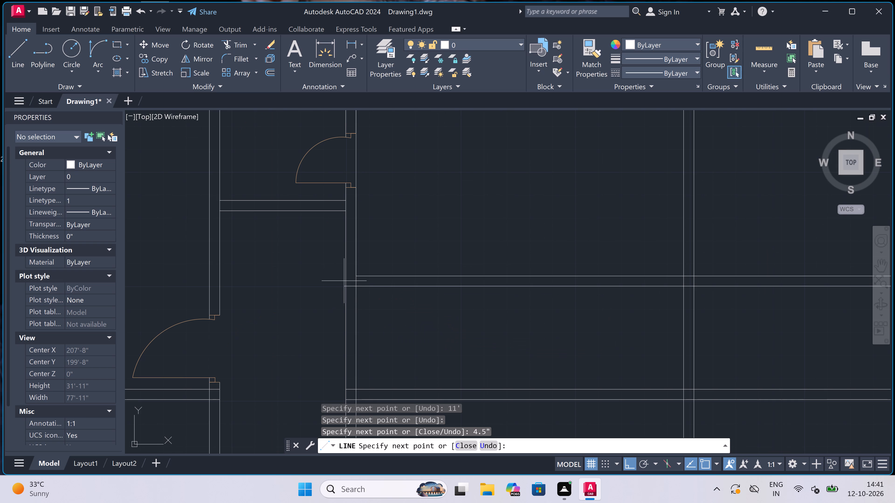
left_click(356, 289)
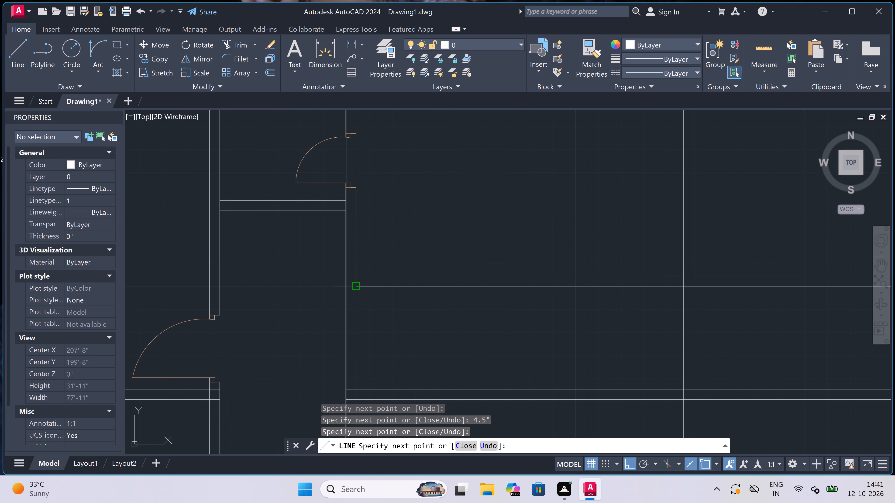
key("Escape")
Delete the old pair of horizontal wall lines south of the new cross wall in the central rooms.
scroll(472, 231, "down", 3)
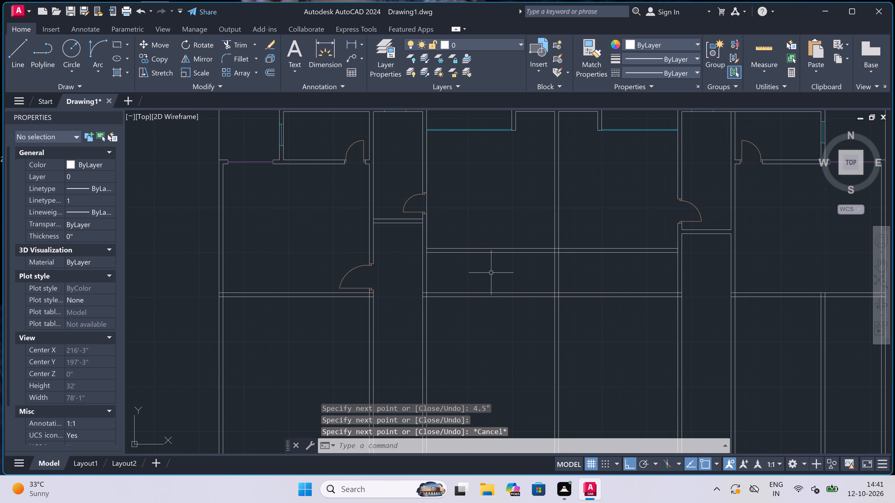
left_click(489, 285)
left_click(457, 319)
key("Delete")
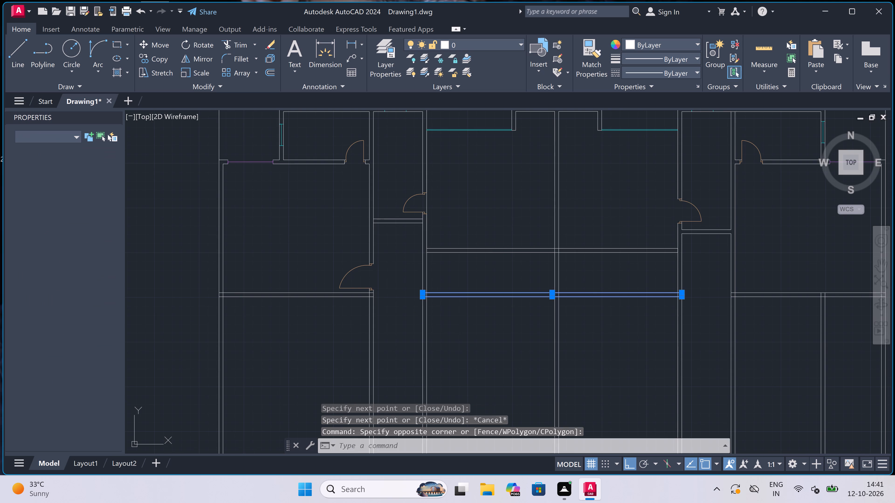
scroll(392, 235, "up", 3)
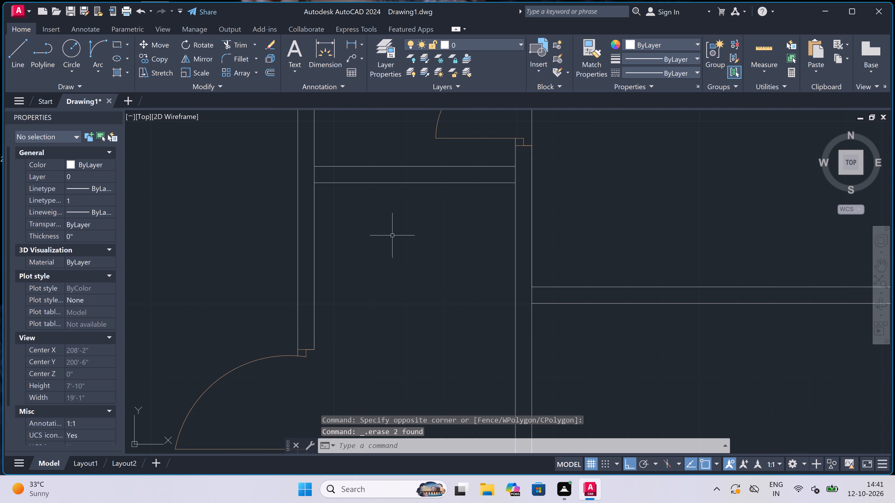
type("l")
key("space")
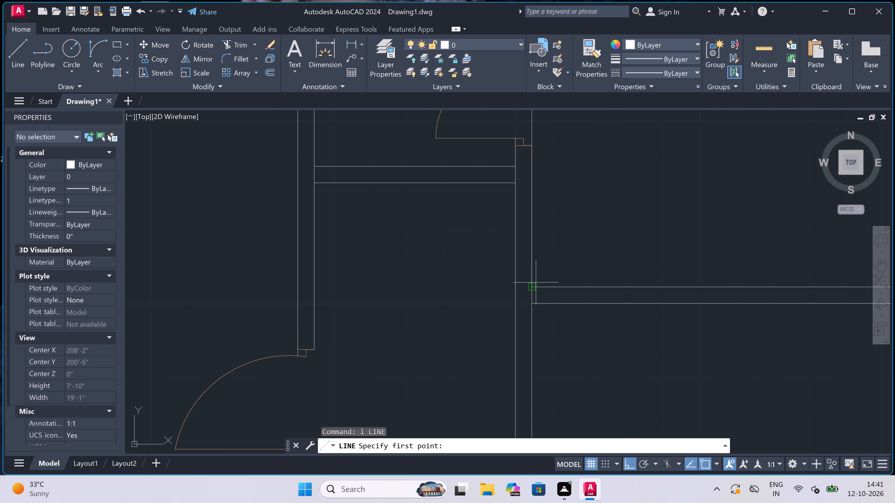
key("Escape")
Extend both lines of the new cross wall west to the far wall of the narrow west room.
type("ex")
key("space")
left_click(565, 239)
left_click(564, 348)
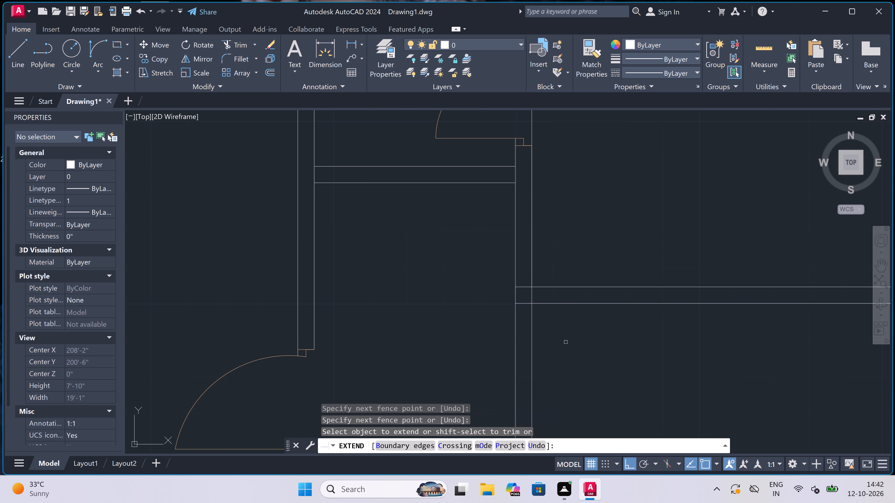
left_click(569, 274)
double_click(563, 348)
scroll(428, 282, "down", 4)
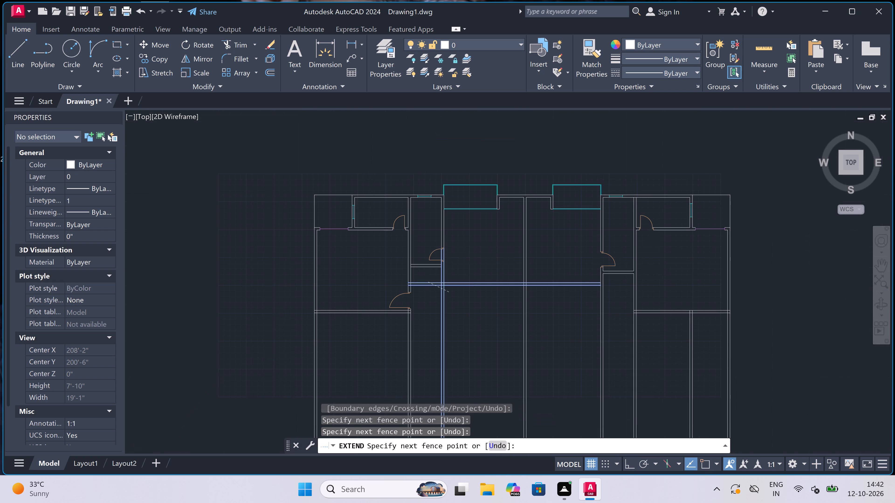
key("Escape")
Extend both lines of the new cross wall east to the far wall of the narrow east room.
key("space")
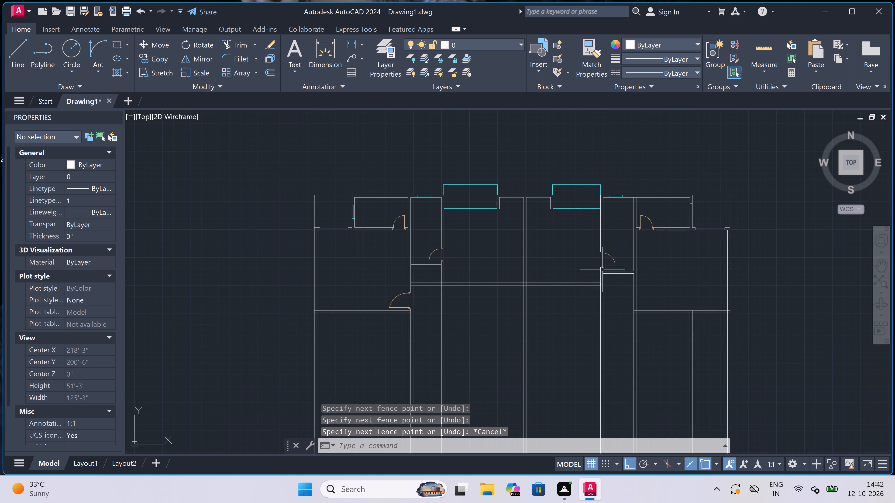
left_click_drag(591, 270, 592, 274)
left_click(591, 323)
left_click(588, 275)
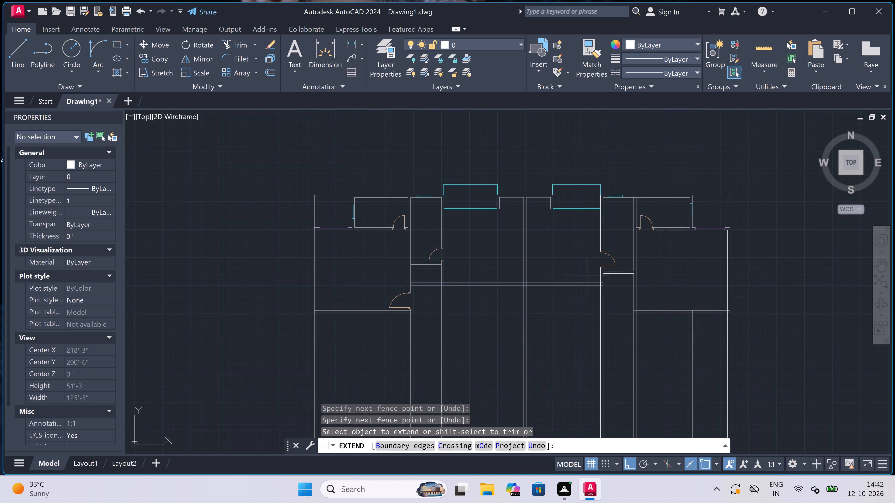
left_click(590, 330)
key("Escape")
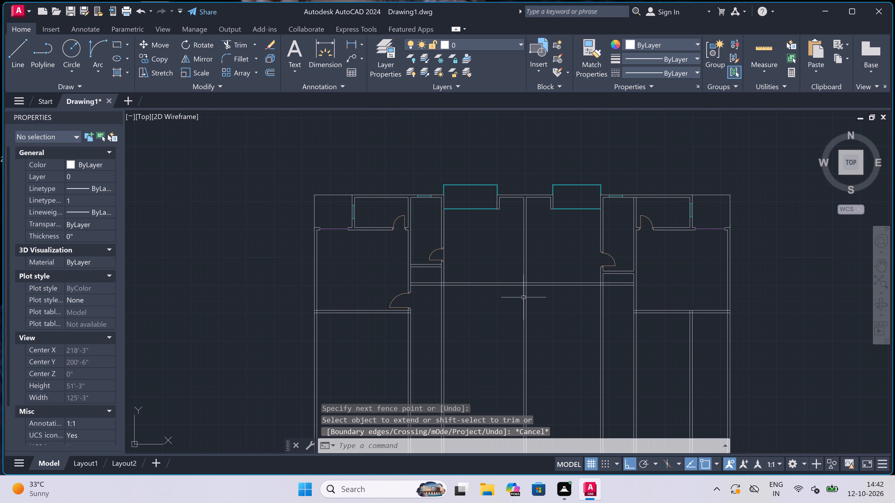
Move the two south wall lines of the narrow east room a short distance north, closer to the door.
scroll(495, 283, "up", 2)
scroll(495, 283, "down", 1)
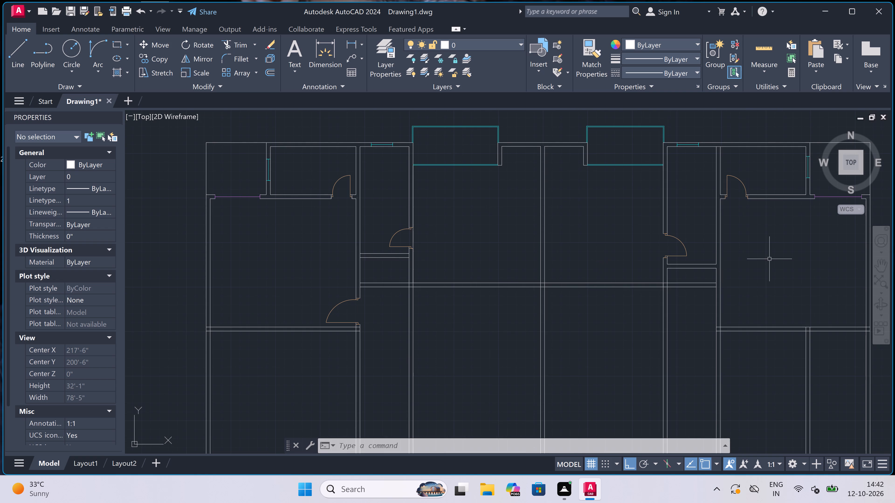
scroll(716, 259, "up", 2)
scroll(698, 265, "up", 1)
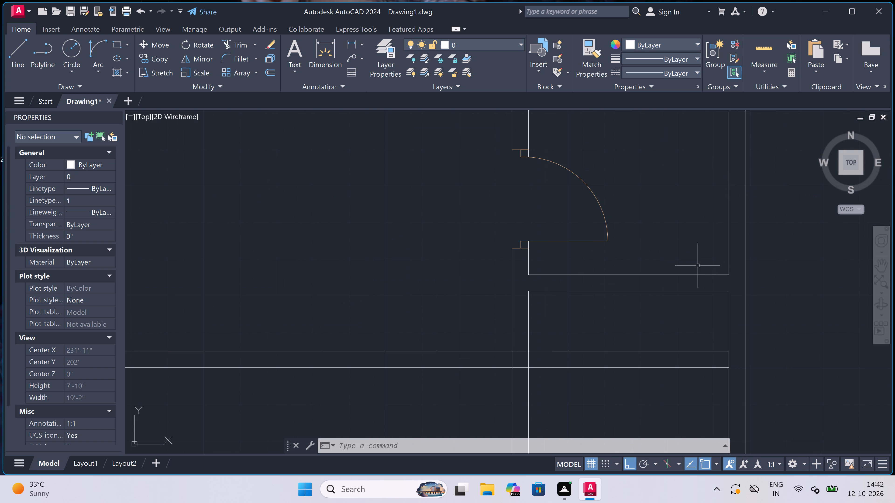
left_click(698, 265)
left_click(623, 331)
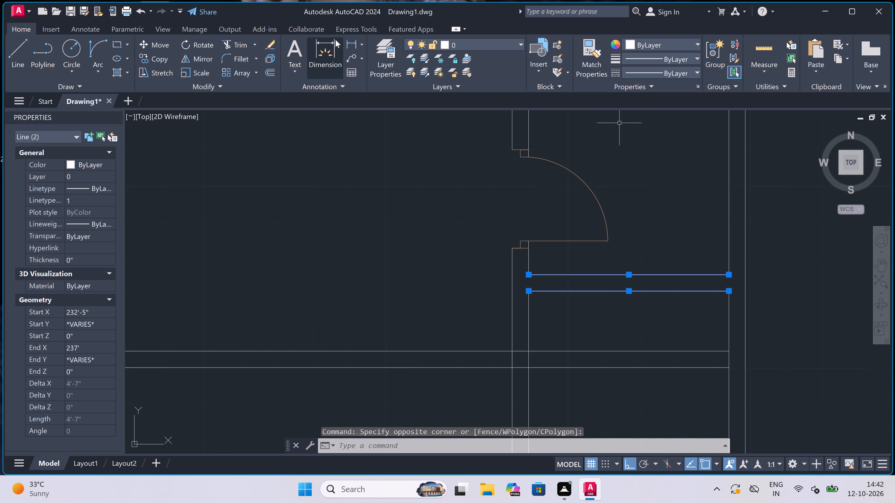
left_click(158, 44)
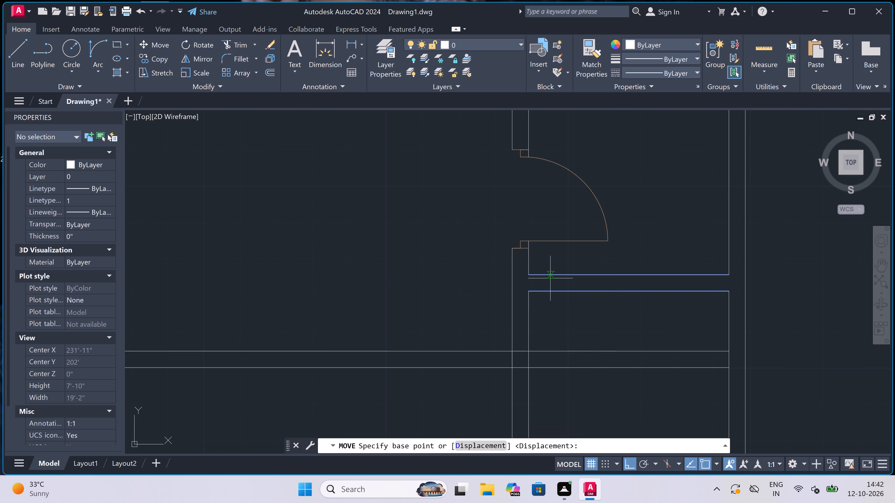
scroll(546, 277, "up", 2)
left_click(499, 268)
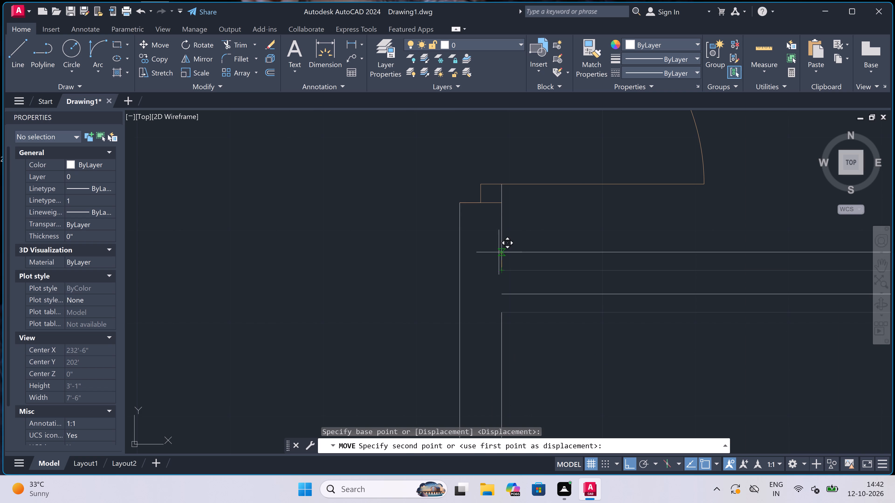
left_click(500, 237)
Extend the vertical side wall lines of the narrow east room to meet the moved wall at both ends.
scroll(500, 237, "down", 2)
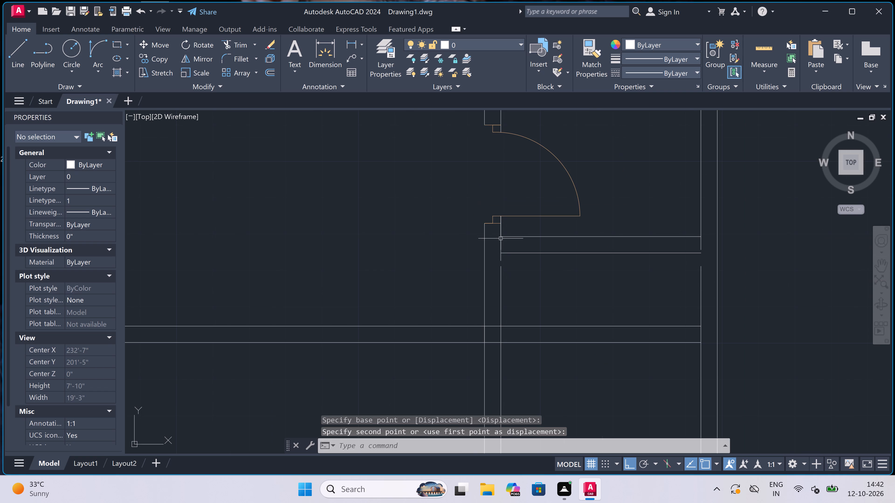
key("e")
key("x")
key("space")
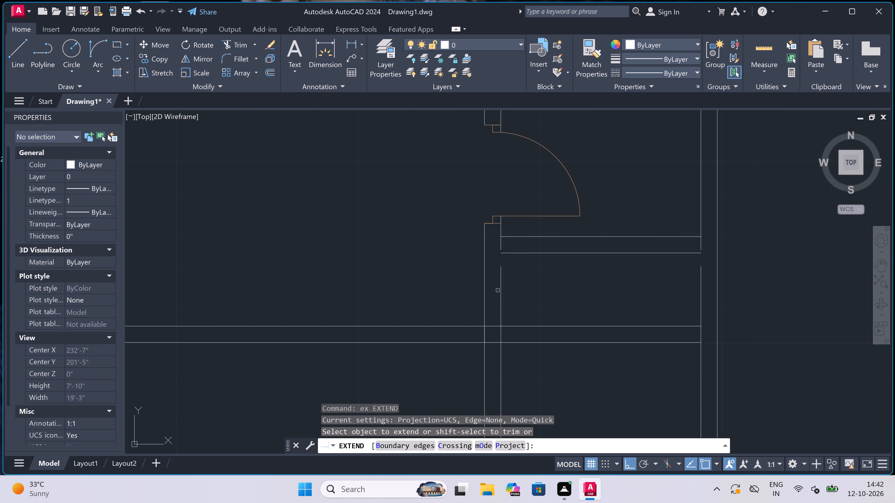
left_click(498, 290)
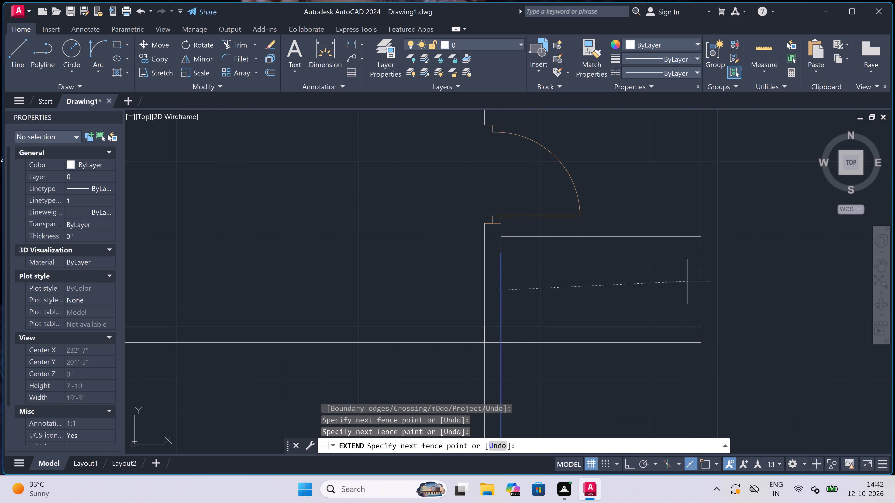
left_click(710, 270)
left_click(708, 235)
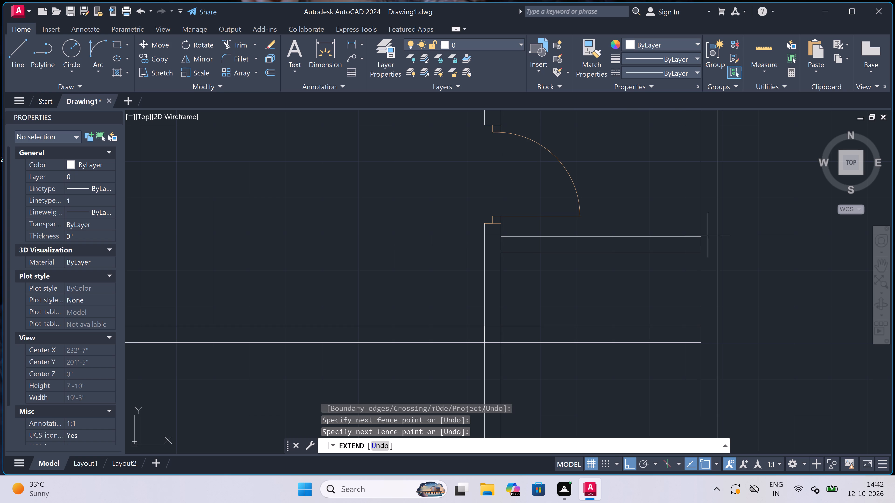
left_click(668, 222)
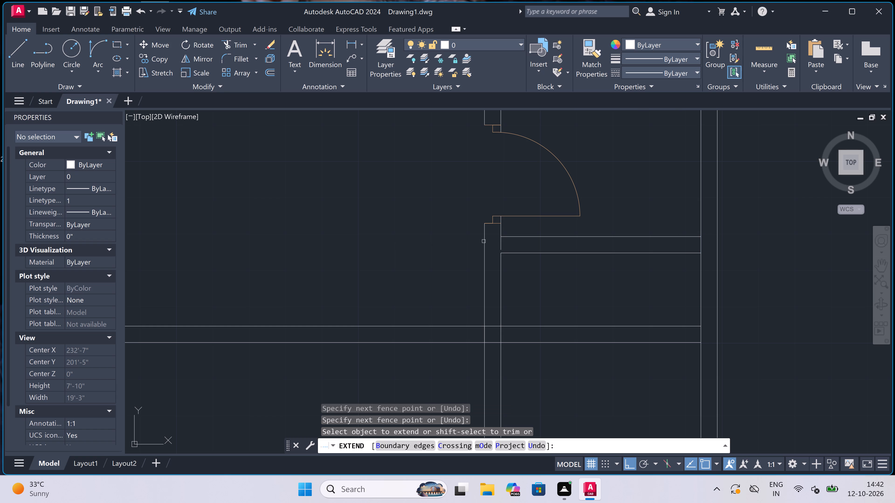
left_click(494, 243)
left_click(511, 242)
key("Escape")
On layer line1, draw a door jamb across the cross wall near the west-central room's west wall, with a 2" stop and 3' leaf northward.
scroll(515, 245, "down", 6)
scroll(494, 239, "up", 2)
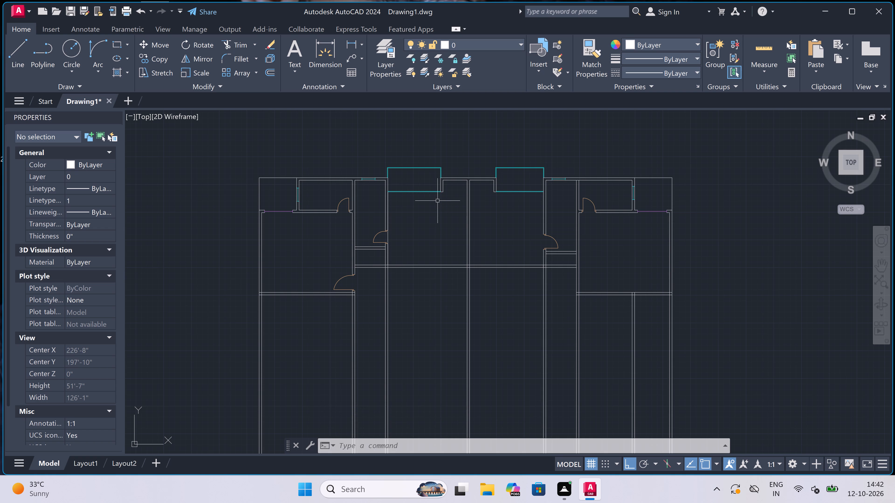
scroll(440, 196, "up", 1)
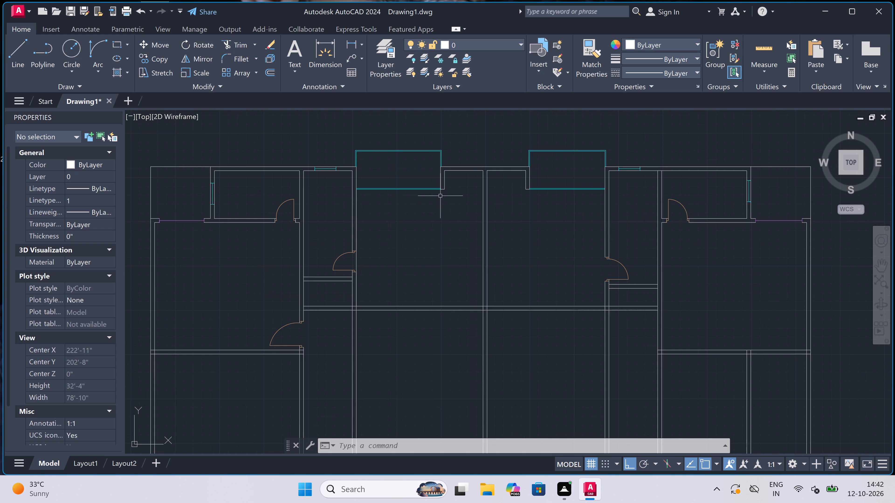
type("l")
key("space")
scroll(361, 303, "up", 2)
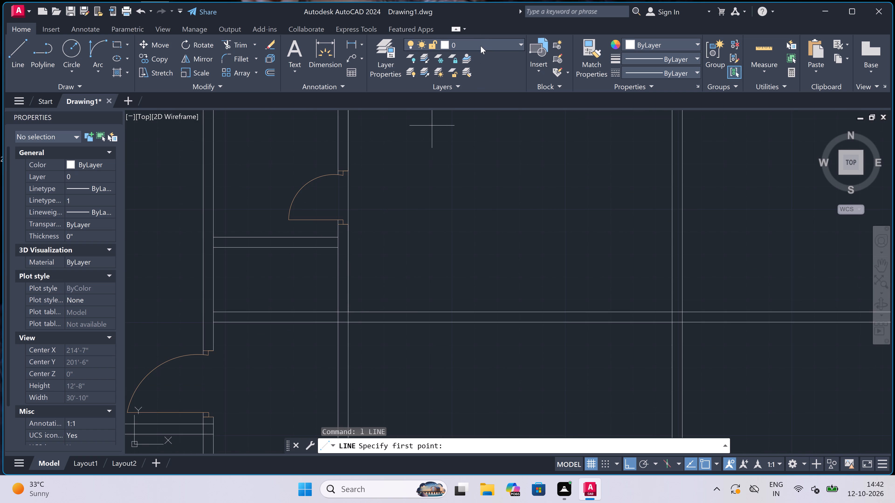
left_click(480, 39)
left_click(472, 70)
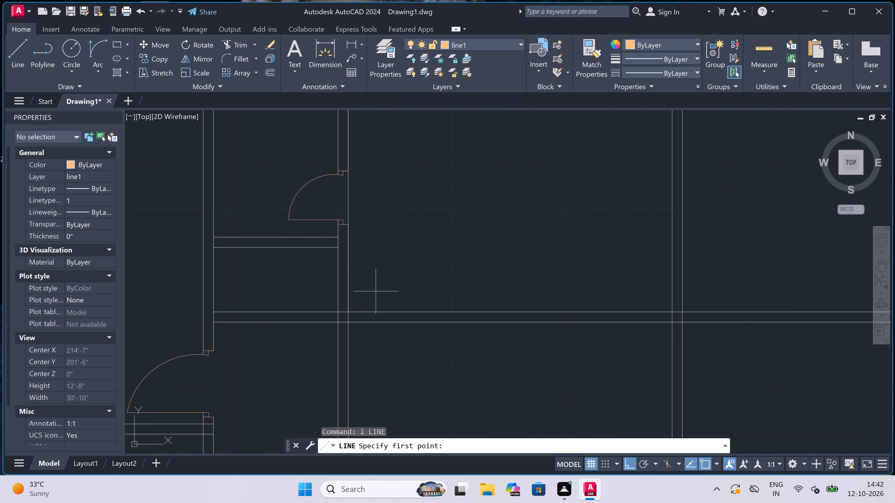
scroll(354, 330, "up", 1)
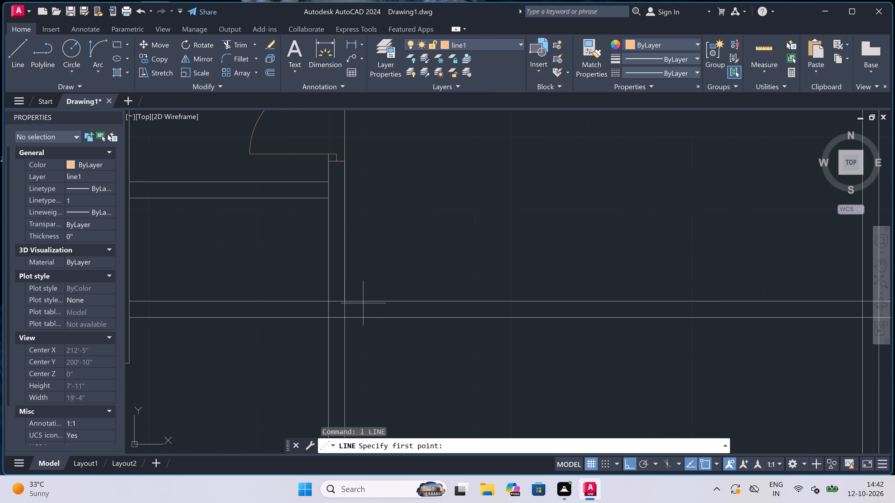
left_click(362, 302)
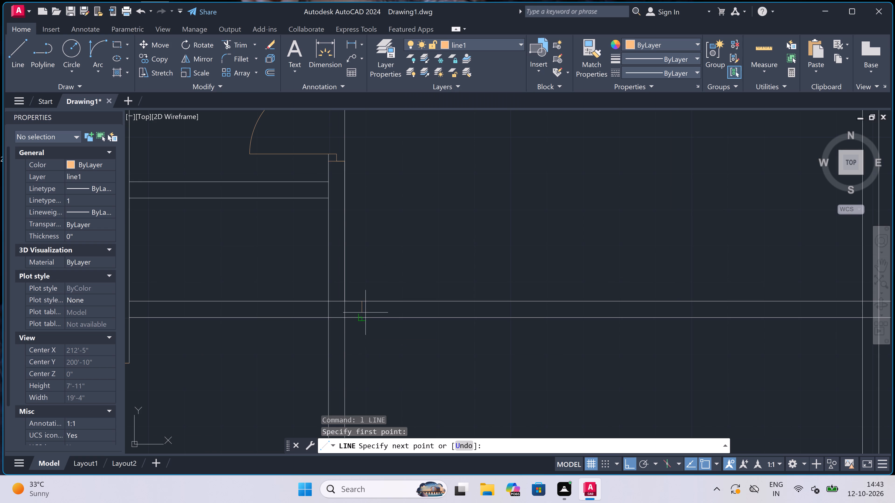
left_click(361, 318)
left_click(363, 310)
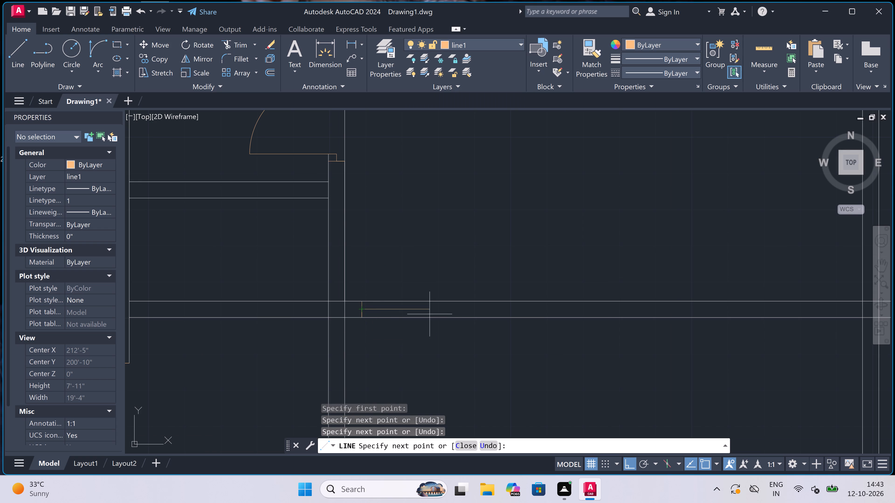
type("2\"")
key("space")
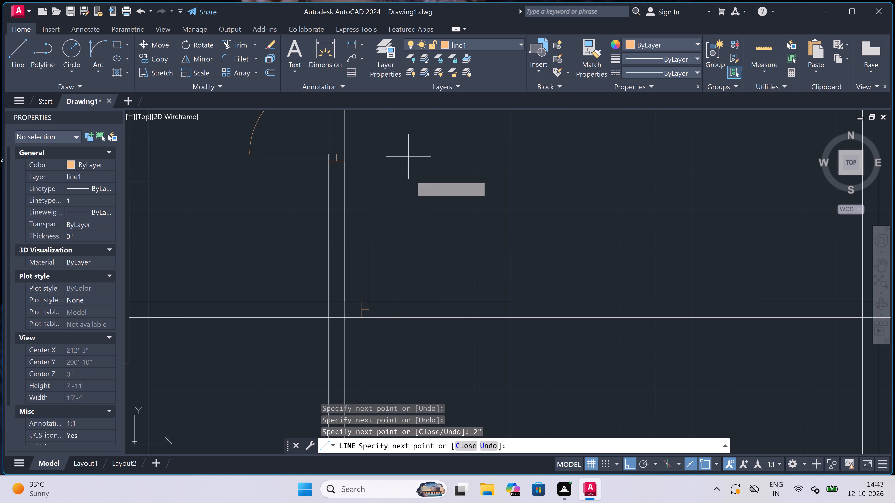
type("3'")
key("space")
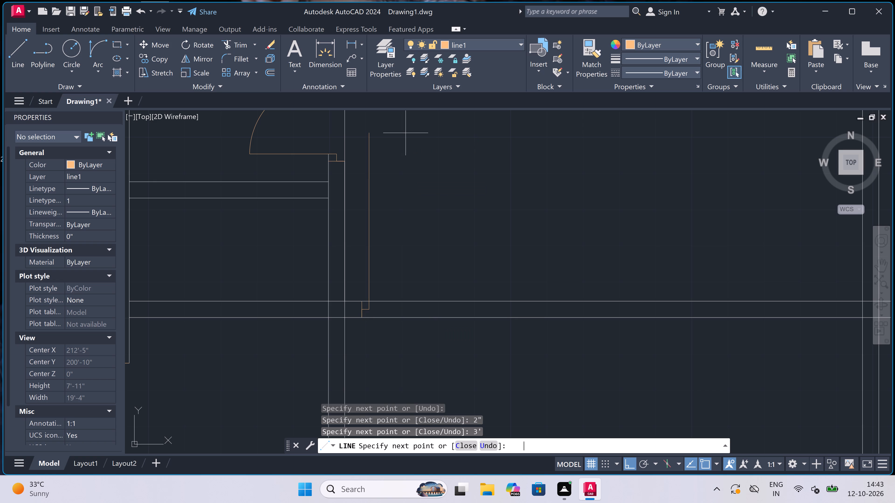
key("Escape")
Draw the opposite door jamb across the cross wall east of the leaf, with a 2" stop facing the opening.
key("space")
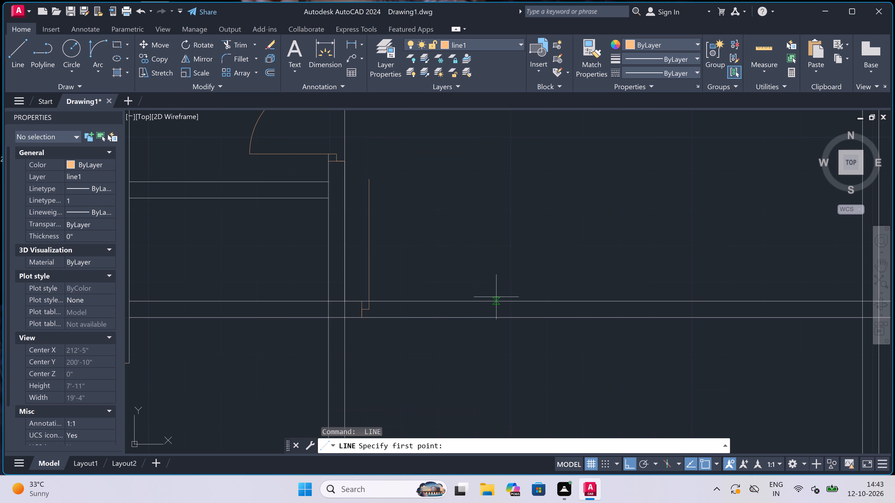
left_click(490, 297)
left_click(485, 319)
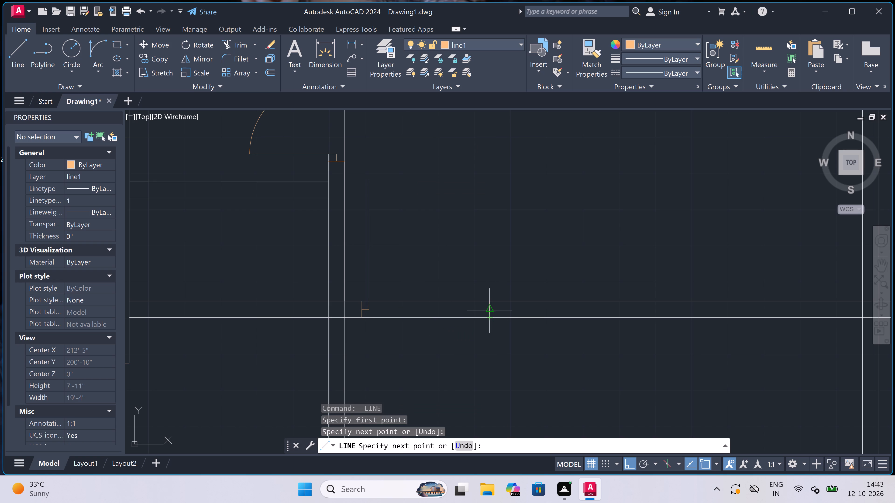
left_click(492, 306)
type("2\"")
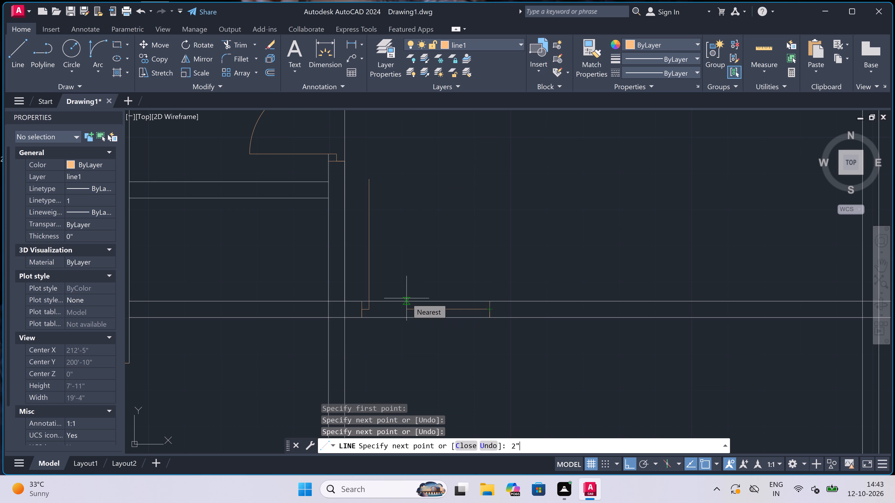
key("space")
key("Escape")
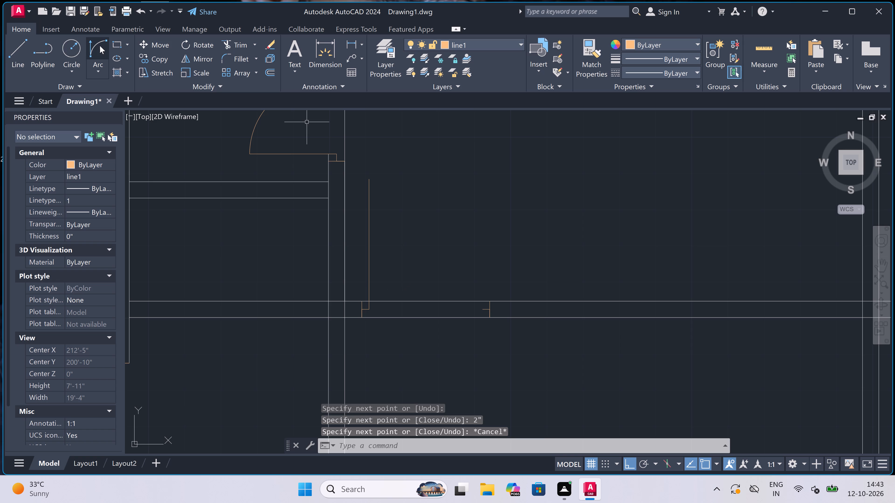
Draw the door swing arc from the north end of the leaf to the stop on the east jamb.
left_click(100, 46)
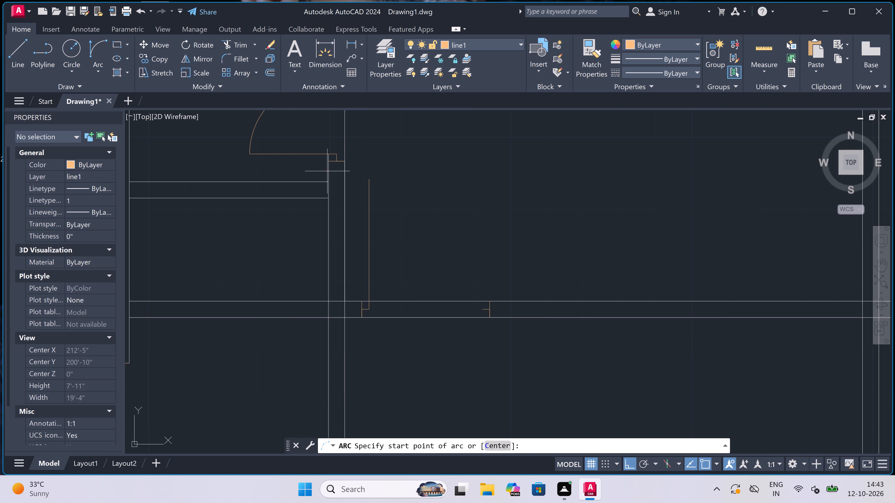
left_click_drag(369, 177, 378, 183)
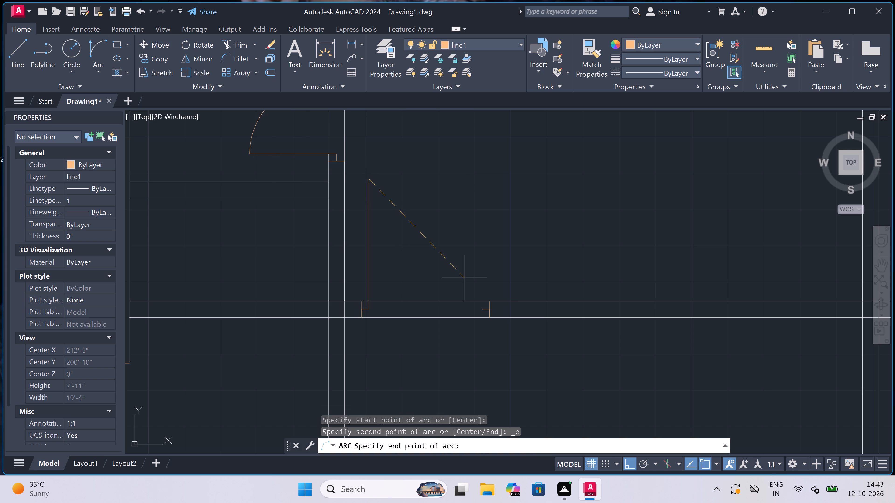
left_click(485, 308)
left_click(499, 237)
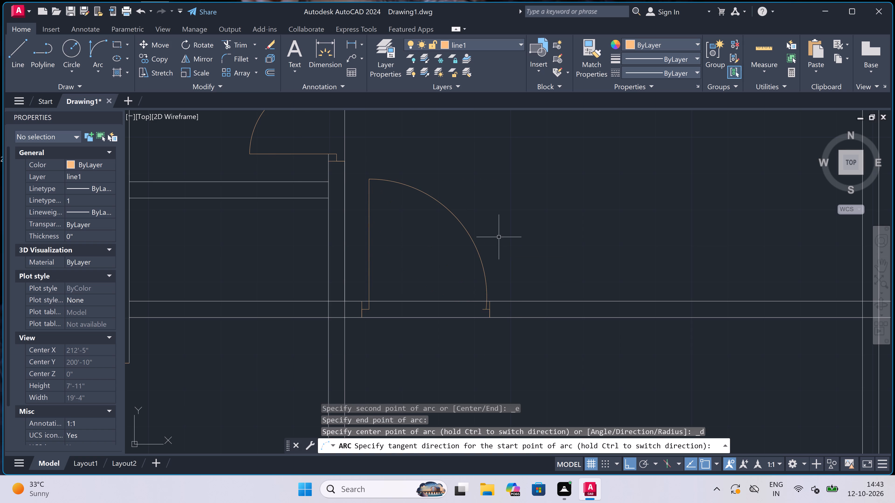
Trim both cross wall lines out of the new door opening.
key("t")
key("r")
key("space")
left_click_drag(403, 266, 403, 268)
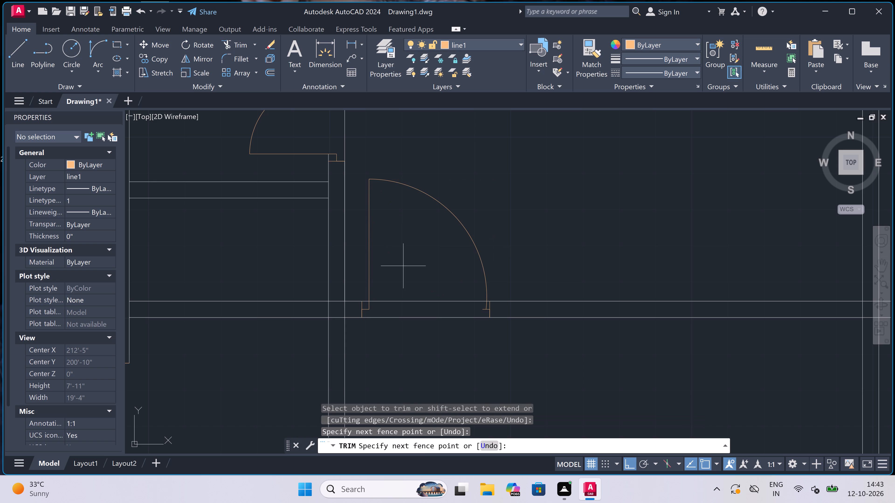
left_click(408, 352)
scroll(482, 313, "up", 3)
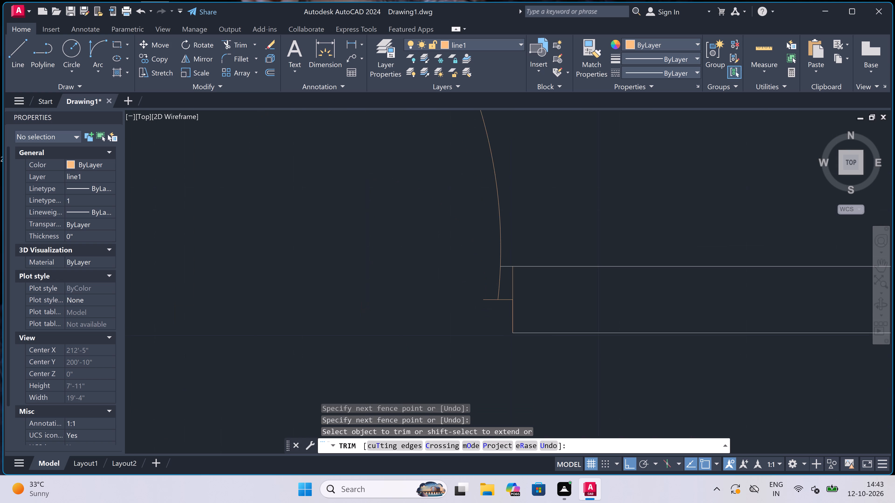
scroll(488, 309, "up", 2)
left_click(494, 307)
left_click(492, 268)
scroll(492, 267, "down", 4)
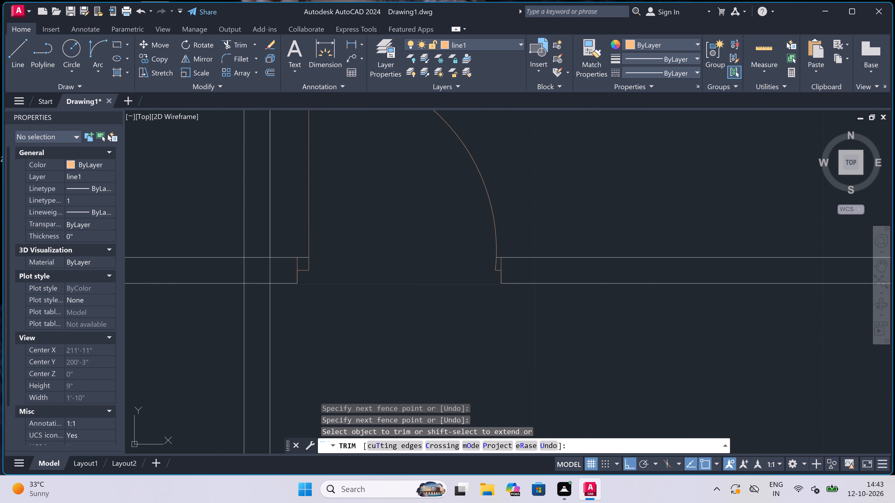
Trim the overlapping lines where the cross wall meets the west-central room's west wall, beside the new door.
scroll(492, 267, "down", 3)
scroll(462, 270, "up", 3)
scroll(352, 247, "up", 2)
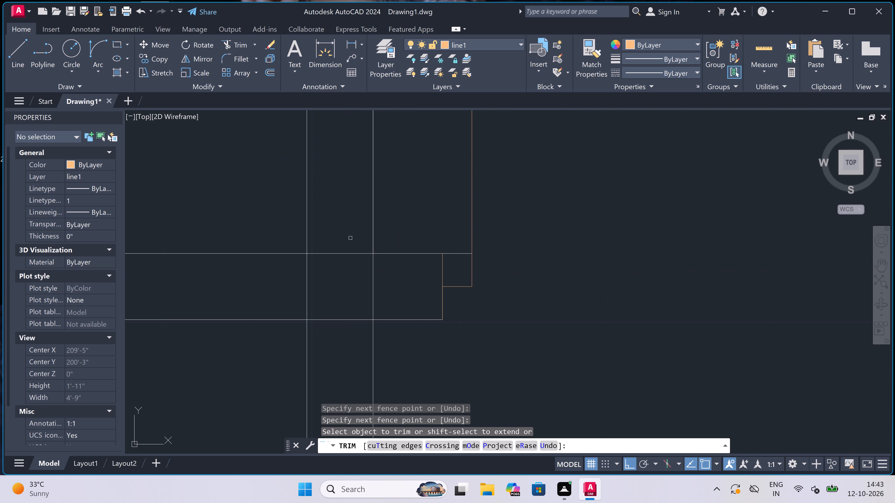
left_click(350, 238)
left_click(350, 276)
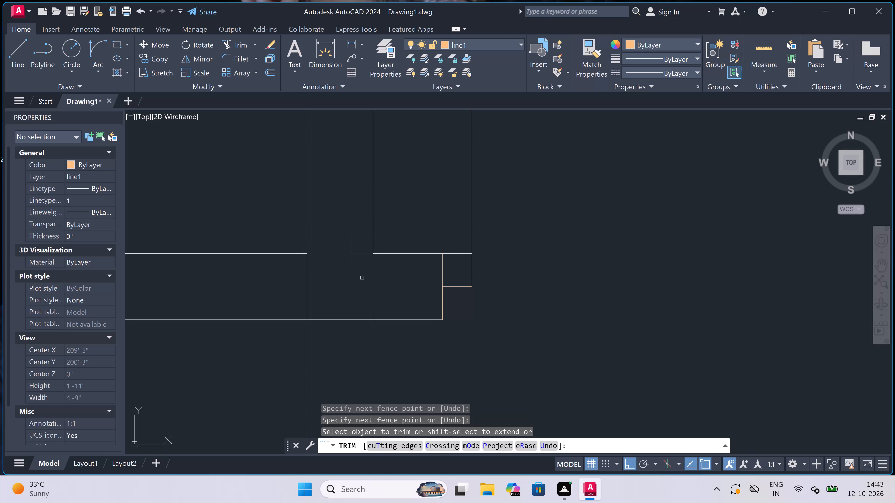
left_click(392, 285)
scroll(352, 280, "down", 1)
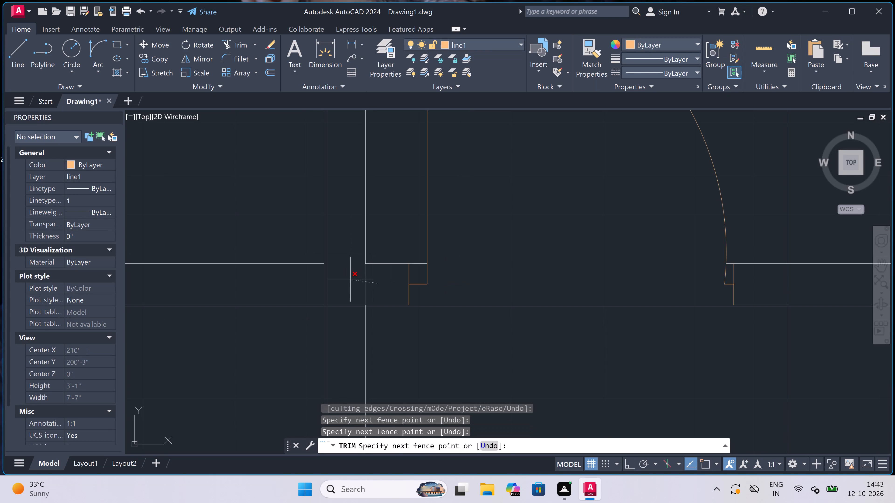
left_click(344, 277)
Trim away both cross wall lines running through the narrow west room.
scroll(344, 276, "down", 5)
scroll(304, 266, "up", 2)
left_click_drag(304, 265, 305, 272)
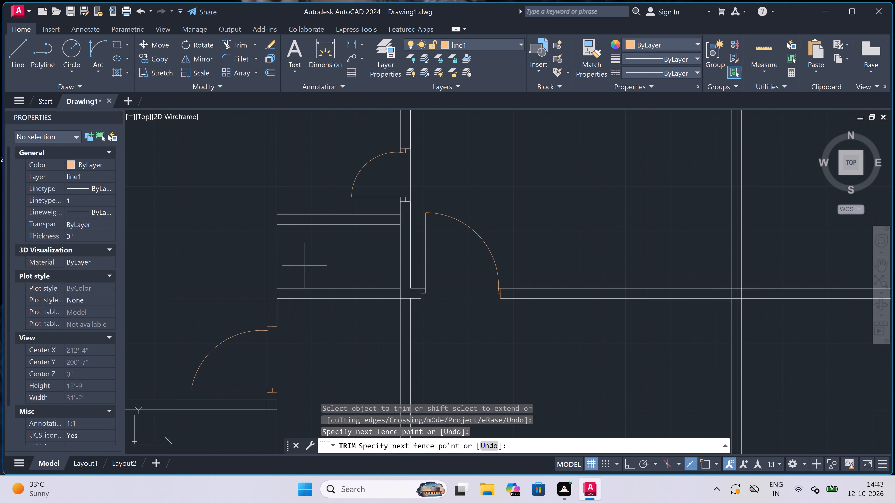
left_click(309, 323)
Trim away both lines of the west-central room's west wall south of the cross wall.
scroll(384, 320, "down", 3)
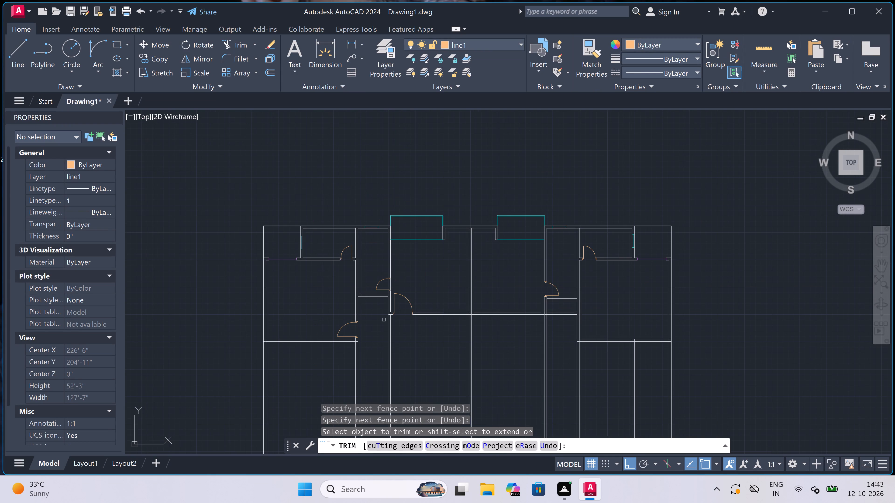
scroll(379, 340, "up", 2)
left_click(379, 340)
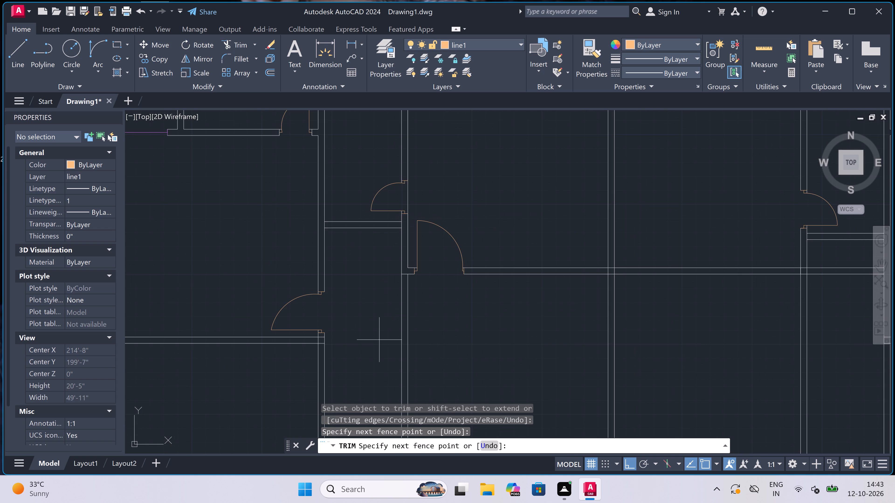
left_click(484, 337)
Trim the side wall lines crossing both ends of the narrow west room's south wall to open the junctions.
scroll(430, 318, "down", 2)
scroll(400, 276, "up", 3)
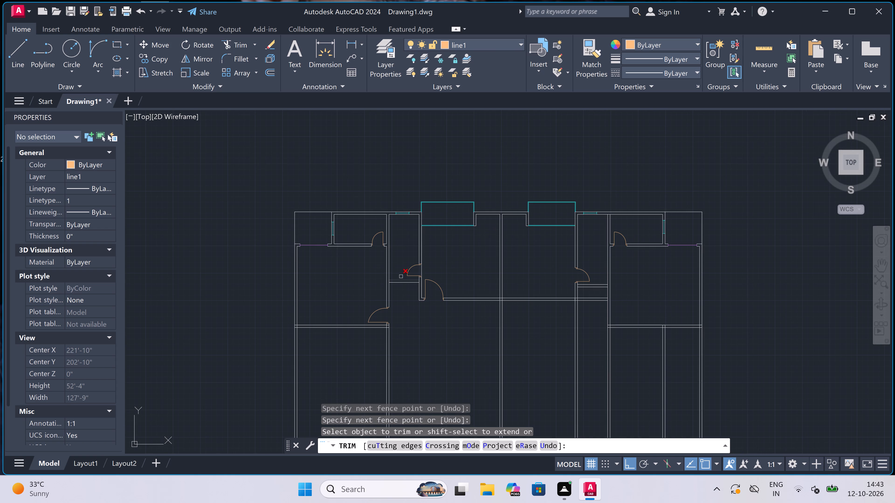
scroll(370, 301, "up", 2)
scroll(386, 271, "up", 2)
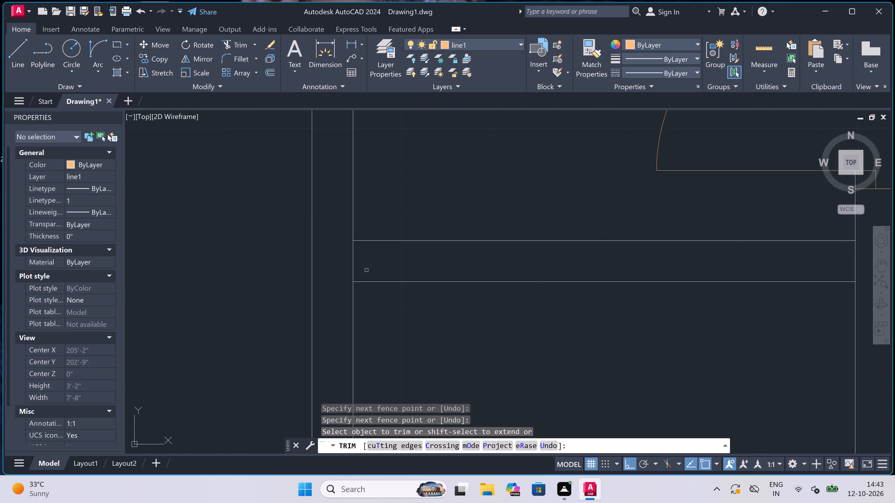
left_click(349, 267)
scroll(413, 267, "down", 3)
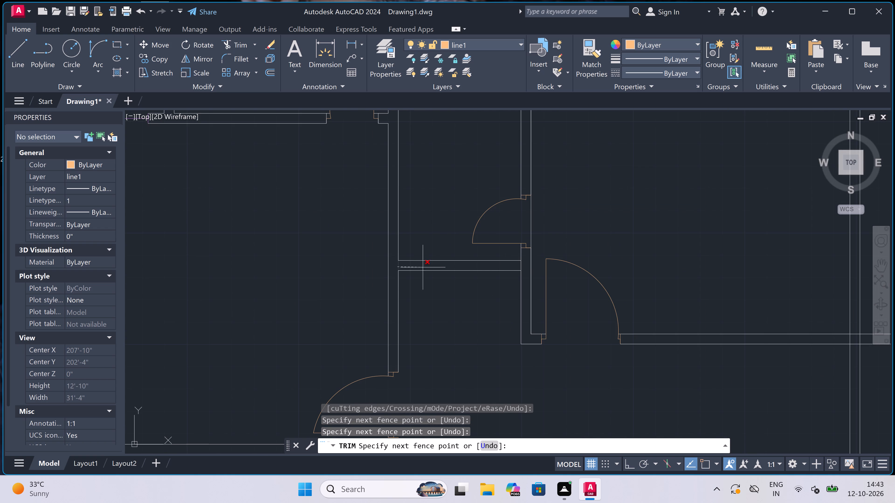
scroll(521, 263, "up", 2)
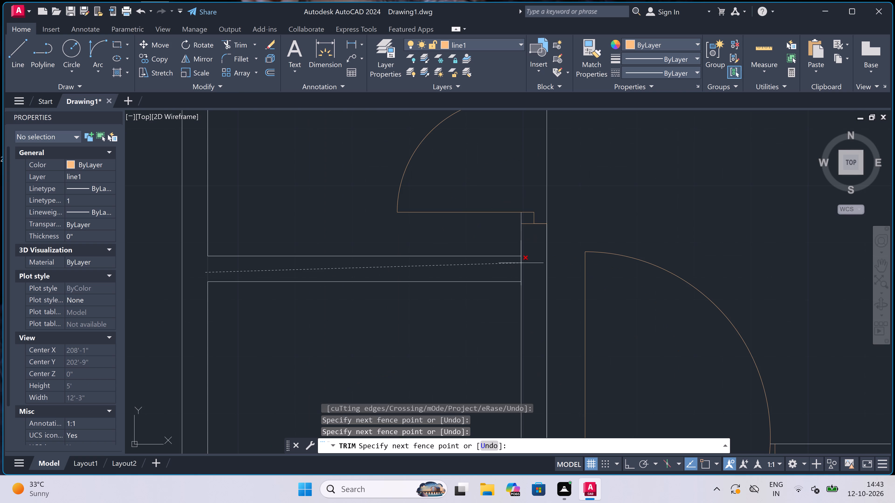
double_click(530, 272)
Trim the overlapping lines where the cross wall meets the wall between the east-central and narrow east rooms.
scroll(496, 255, "down", 8)
scroll(571, 261, "up", 3)
scroll(460, 261, "up", 1)
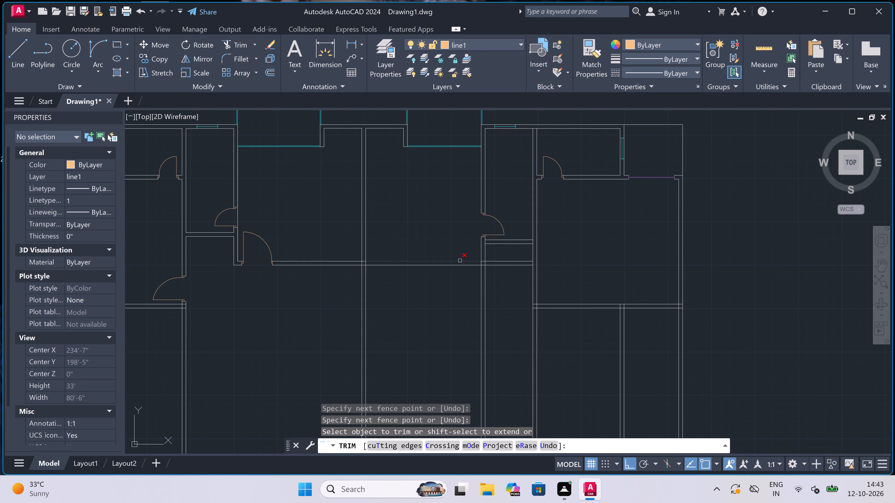
scroll(460, 261, "up", 1)
scroll(521, 268, "up", 2)
left_click(490, 261)
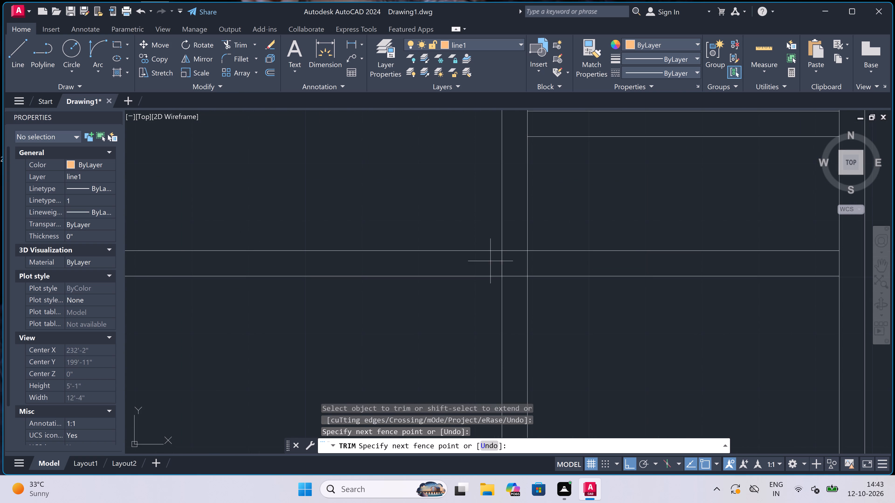
left_click(541, 262)
left_click(515, 229)
left_click(515, 259)
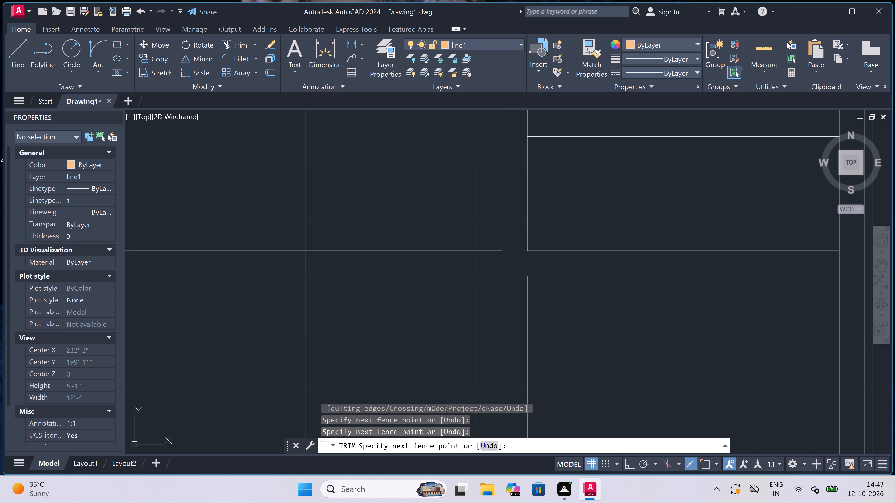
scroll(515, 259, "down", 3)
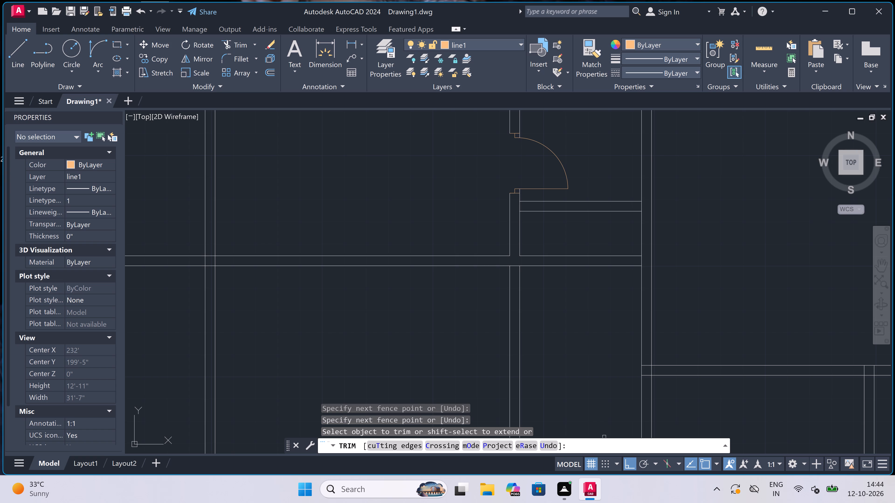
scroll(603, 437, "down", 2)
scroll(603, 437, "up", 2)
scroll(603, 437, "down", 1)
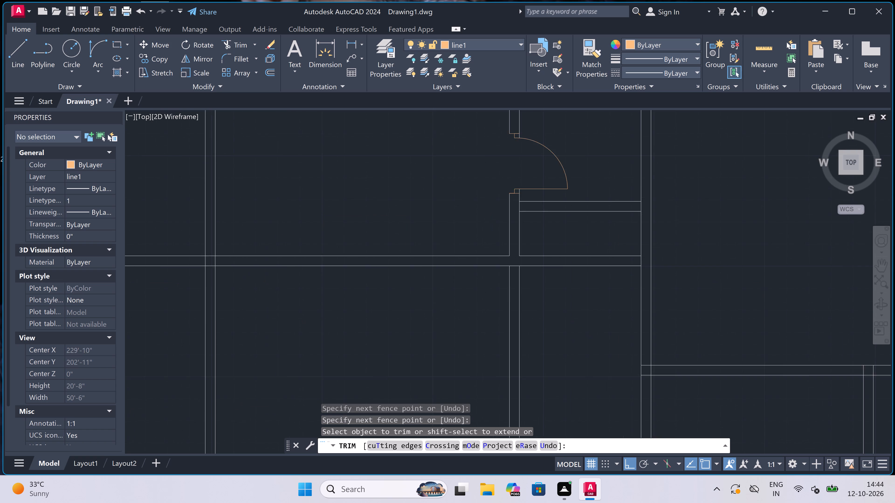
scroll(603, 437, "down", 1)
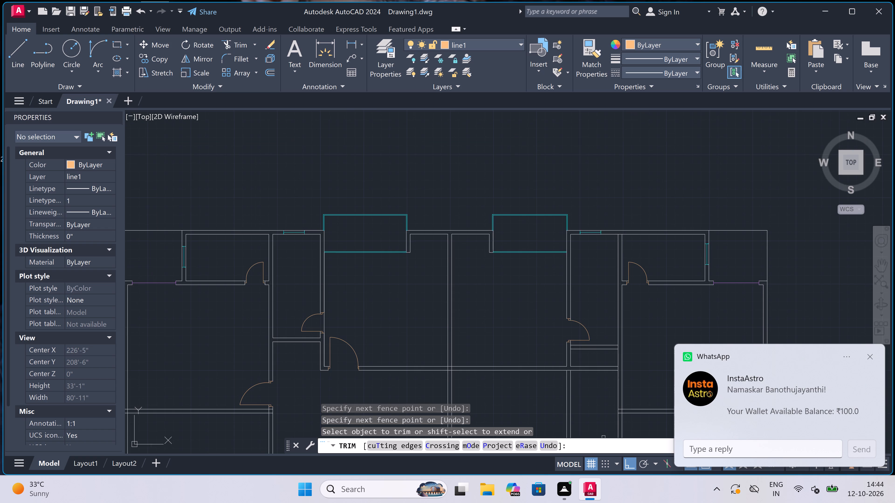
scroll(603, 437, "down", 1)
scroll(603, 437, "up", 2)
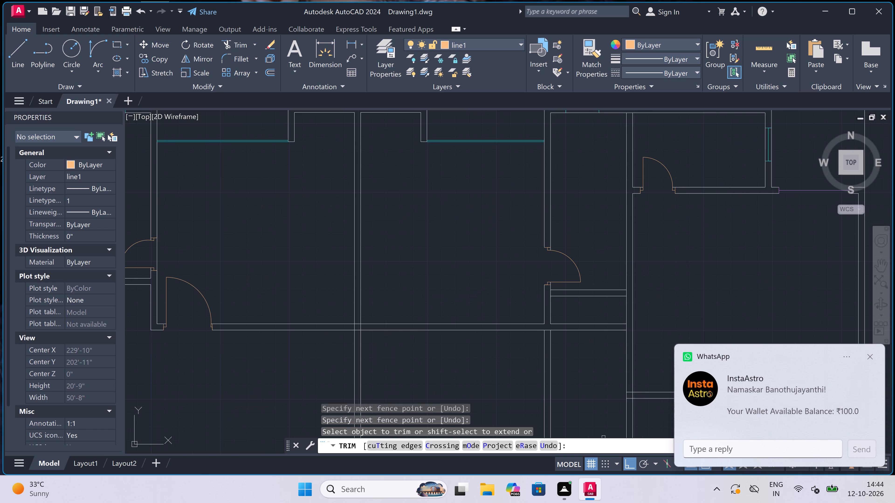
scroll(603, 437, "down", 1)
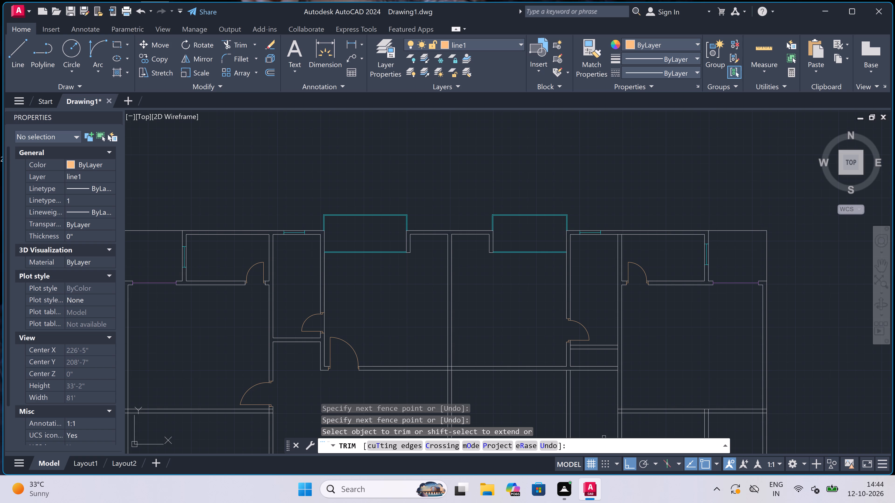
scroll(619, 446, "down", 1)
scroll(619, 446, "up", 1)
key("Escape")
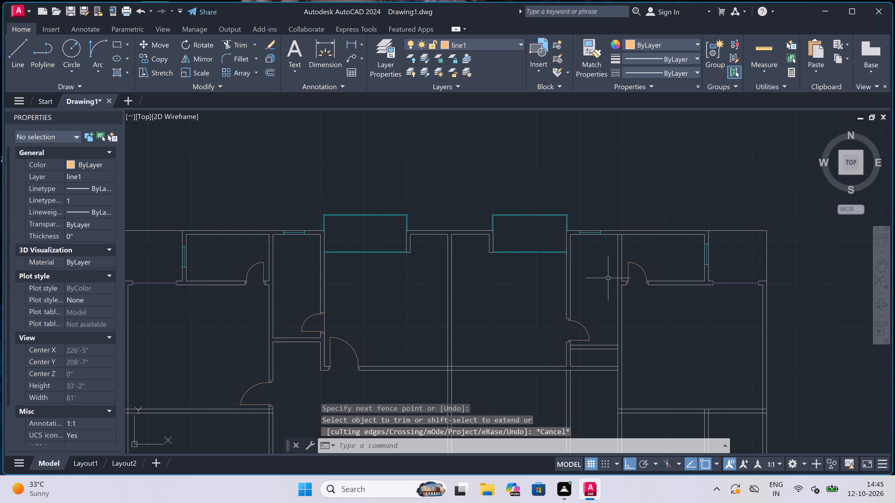
Draw a jamb line across the cross wall, just west of the east-central room's east wall.
scroll(602, 276, "down", 3)
scroll(614, 287, "up", 3)
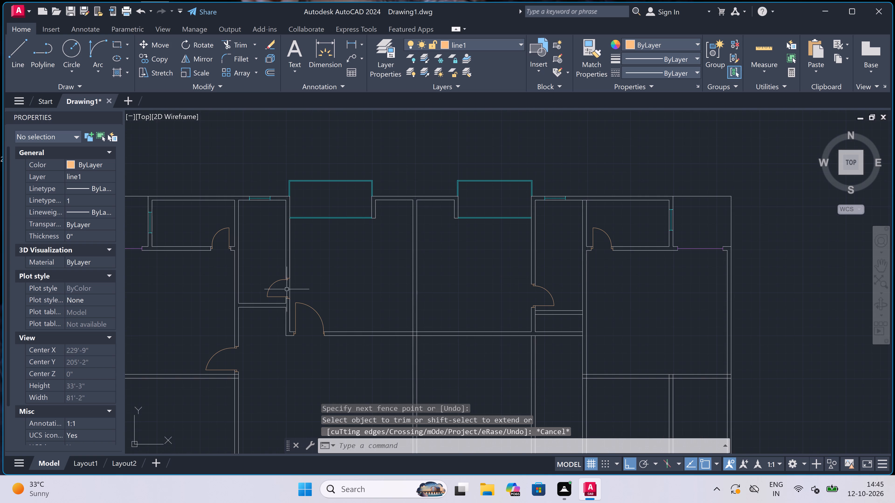
key("l")
key("space")
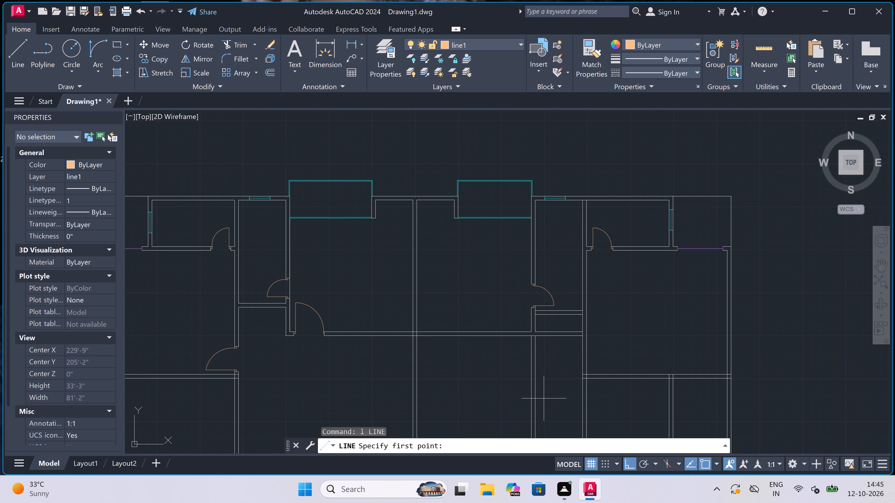
scroll(548, 401, "up", 2)
scroll(482, 209, "up", 1)
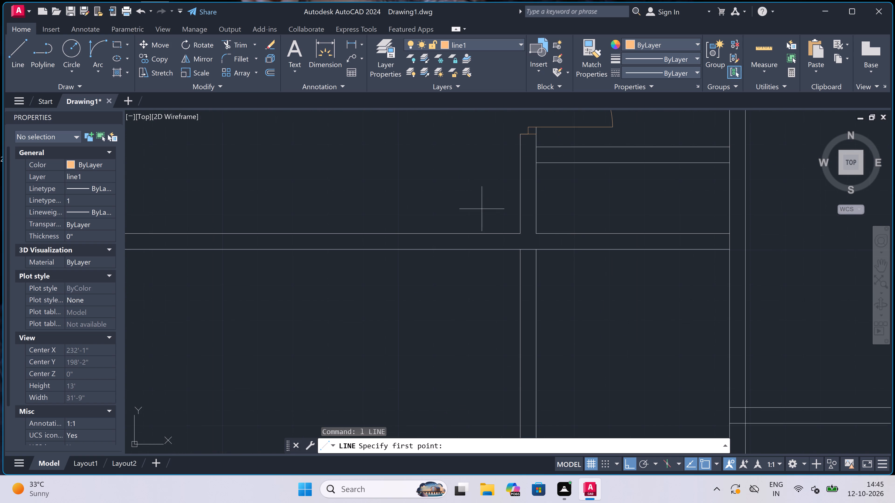
left_click(503, 233)
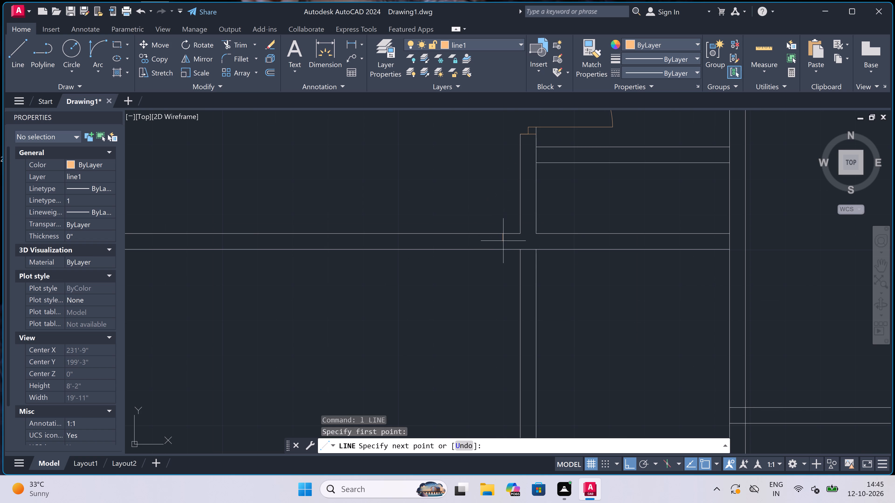
left_click(503, 243)
scroll(503, 242, "up", 2)
left_click(499, 256)
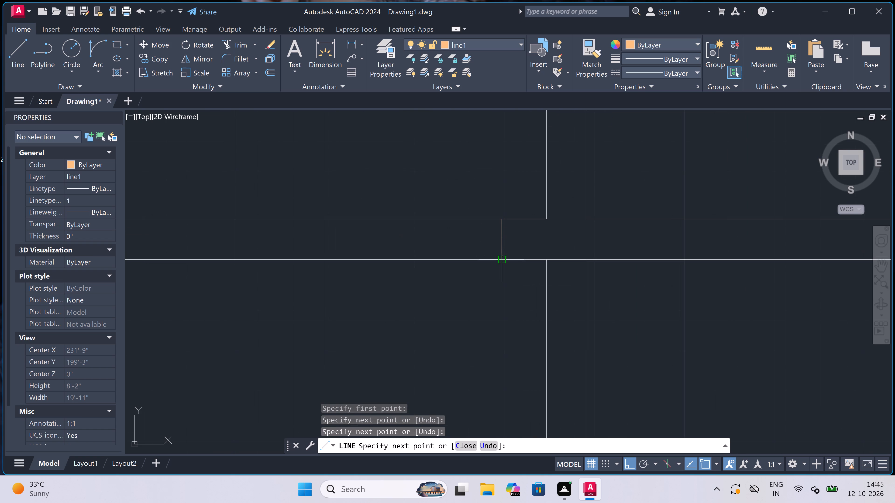
left_click(500, 239)
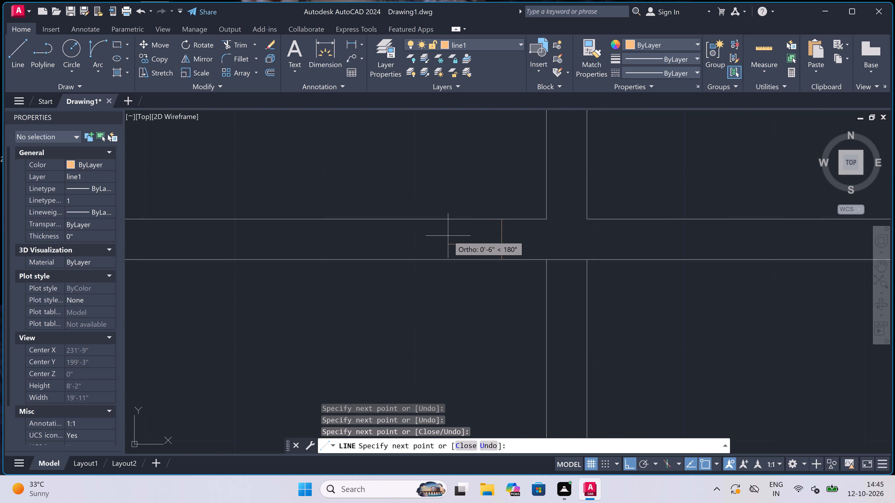
left_click_drag(10, 317, 0, 311)
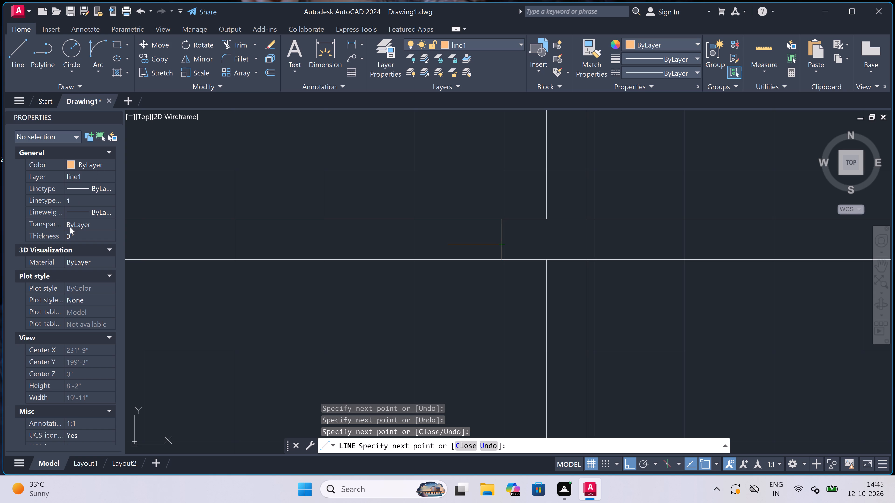
scroll(561, 216, "down", 1)
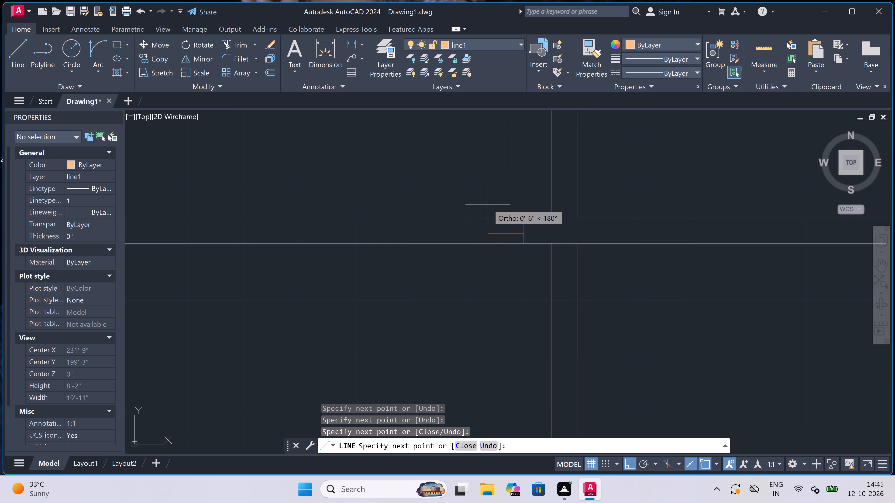
key("Escape")
From the new jamb's midpoint, draw a 2" stop line west and a 3' door leaf line north into the east-central room.
scroll(537, 213, "up", 1)
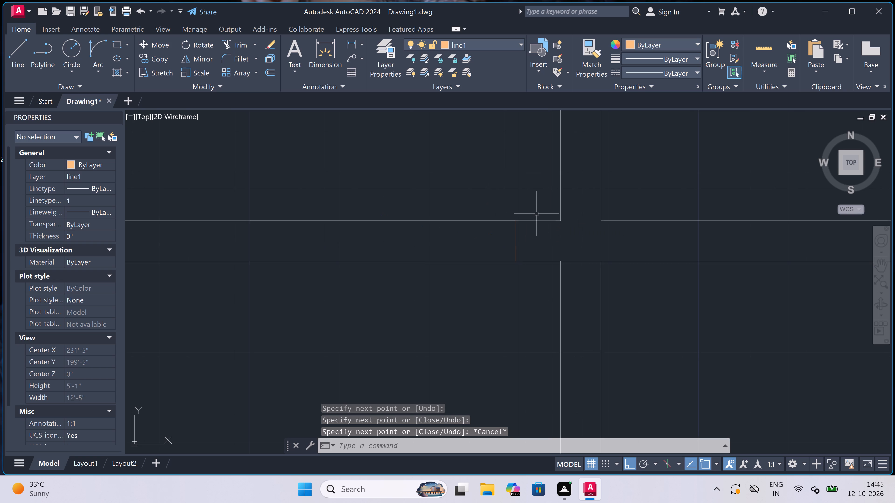
scroll(536, 214, "up", 1)
scroll(497, 254, "up", 1)
key("v")
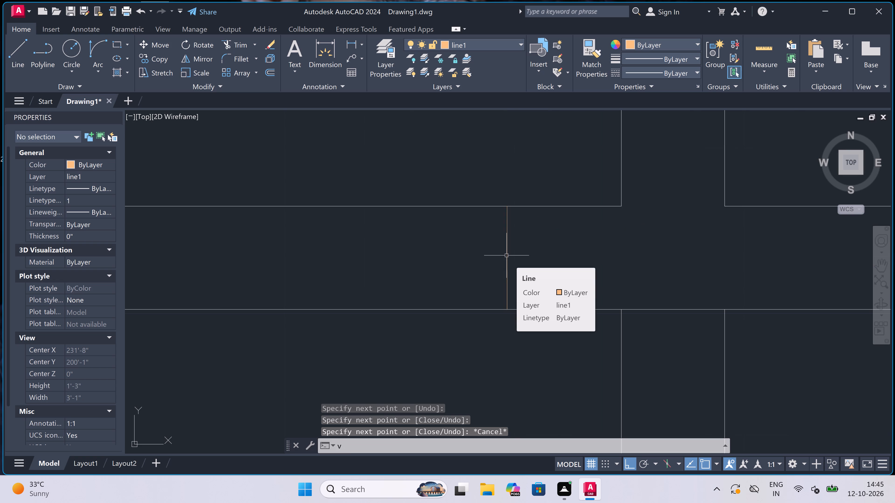
key("Escape")
key("l")
key("space")
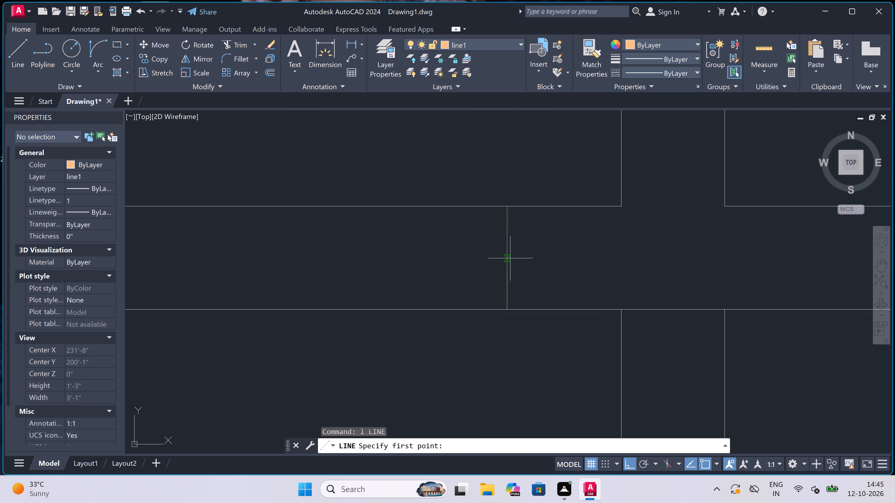
left_click_drag(509, 254, 507, 254)
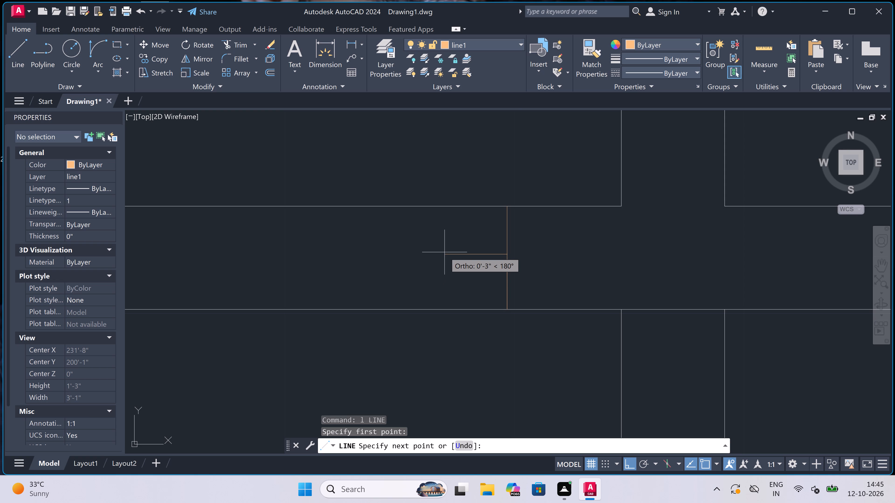
type("2\"")
key("space")
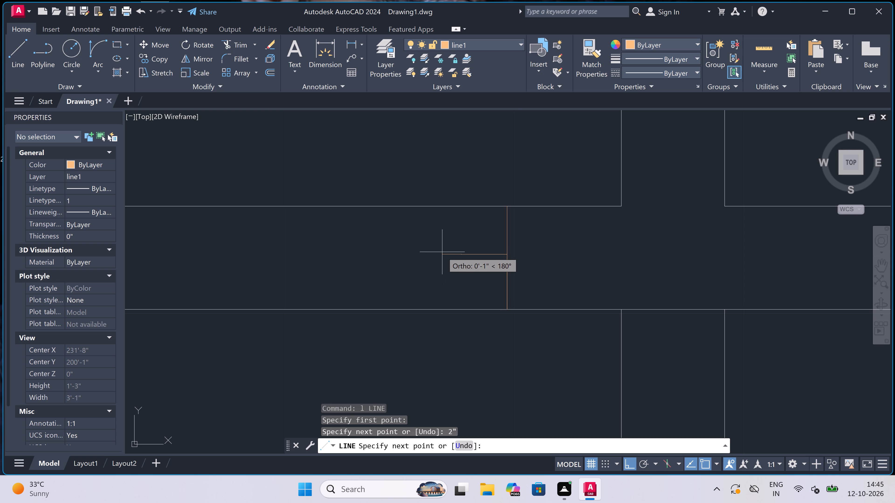
type("3'")
key("space")
key("Escape")
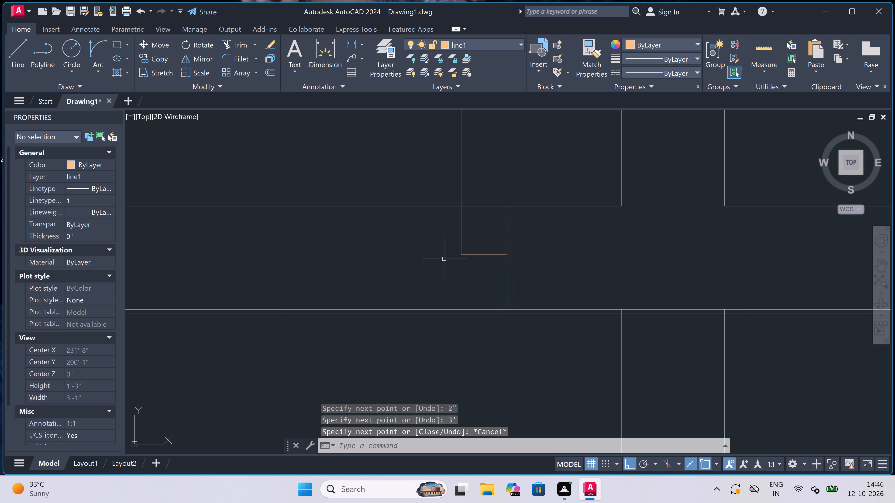
Draw the opposite jamb line across the cross wall west of the door leaf, with a 2" stop line running east from its midpoint.
scroll(425, 282, "down", 4)
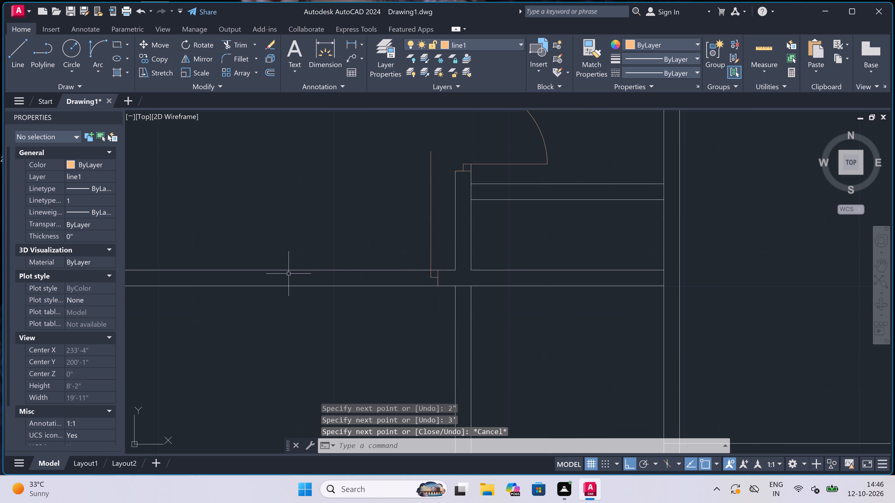
scroll(331, 272, "up", 1)
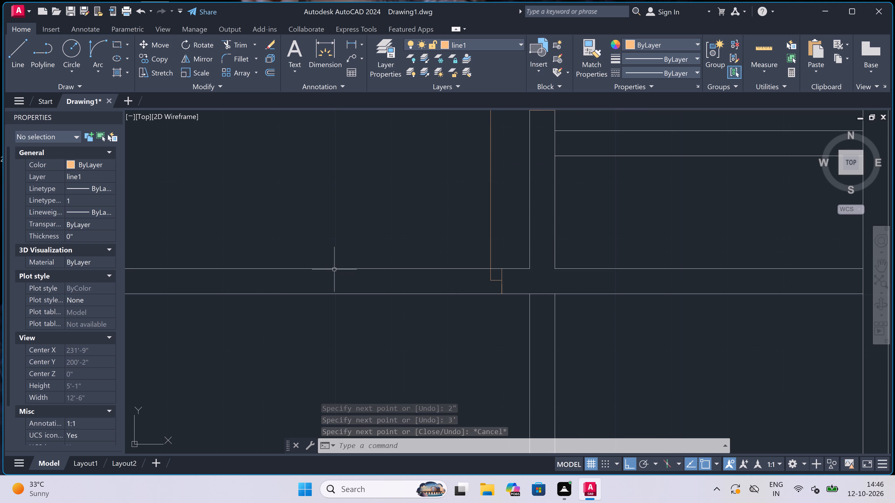
key("space")
left_click(333, 268)
left_click(334, 289)
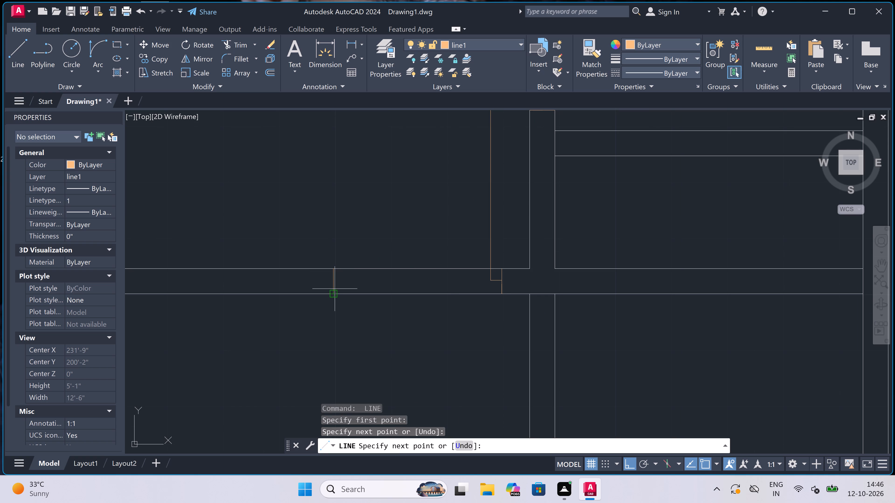
left_click(336, 277)
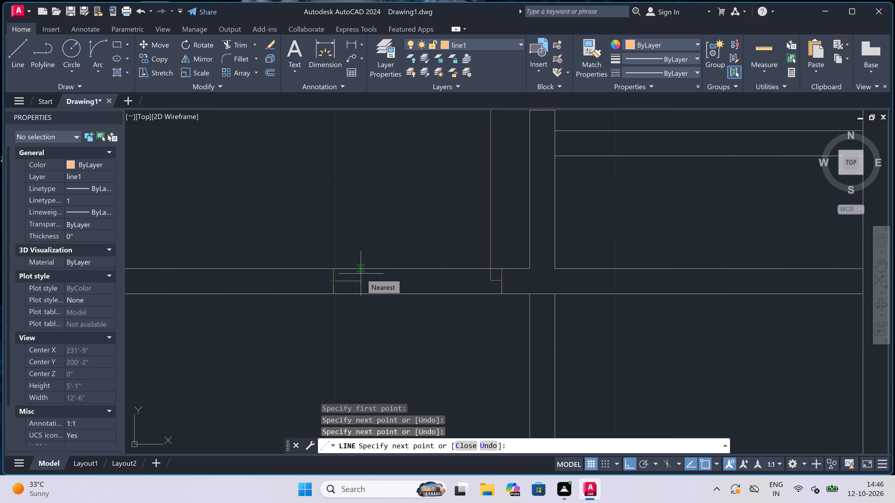
type("2\"")
key("space")
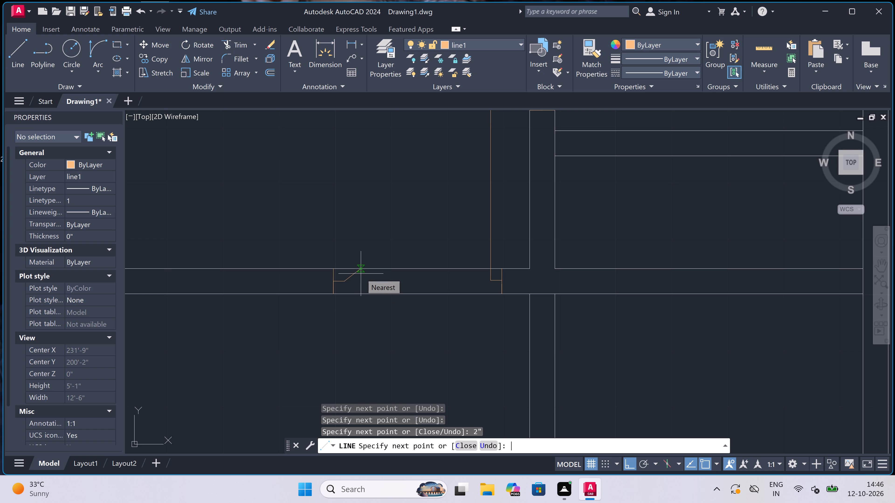
key("Escape")
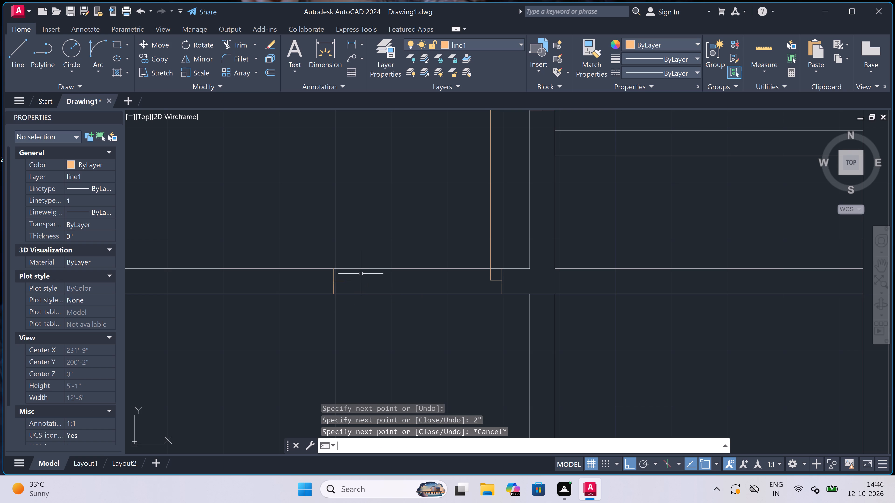
Draw the door swing arc from the leaf's north end to the end of the west jamb's stop line.
scroll(359, 274, "down", 1)
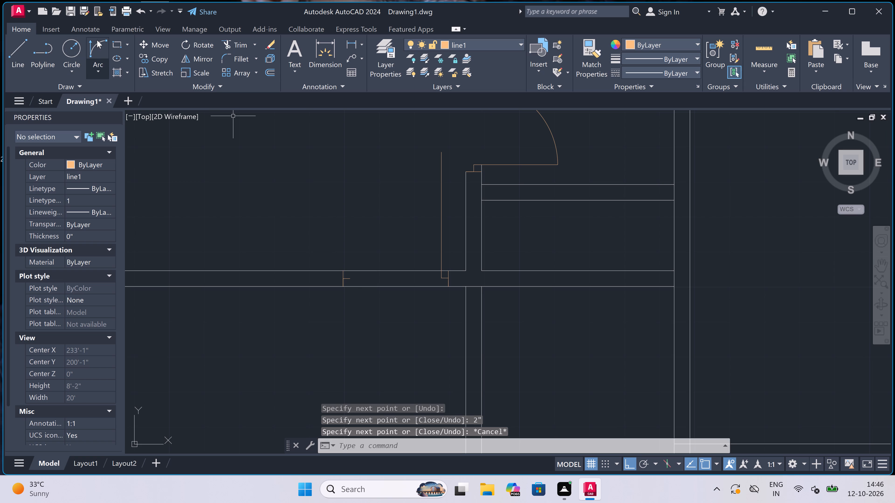
left_click(97, 40)
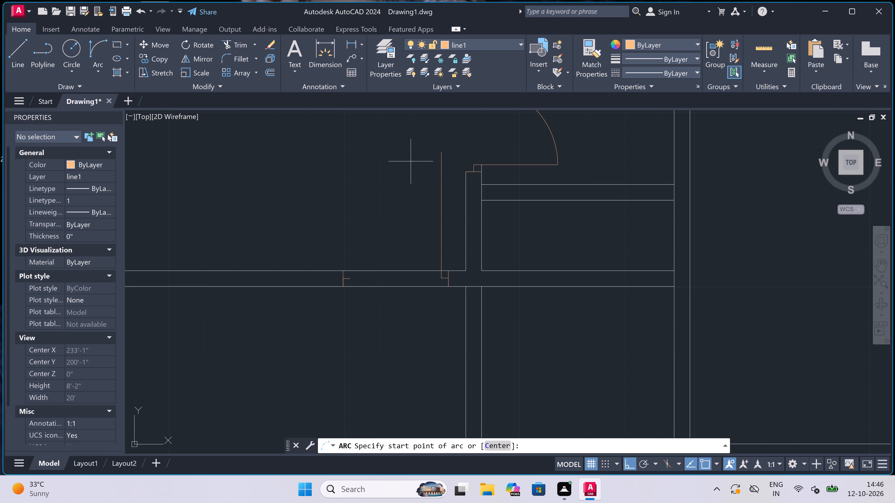
left_click_drag(439, 150, 436, 158)
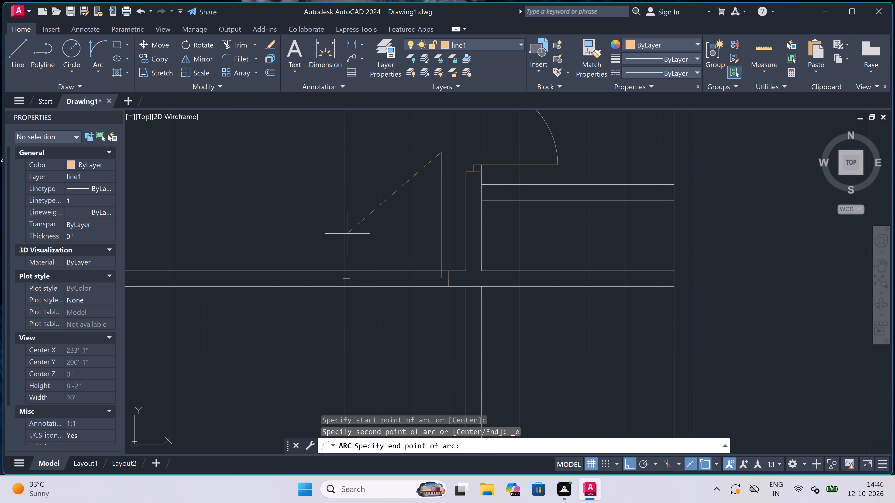
left_click(349, 280)
double_click(340, 229)
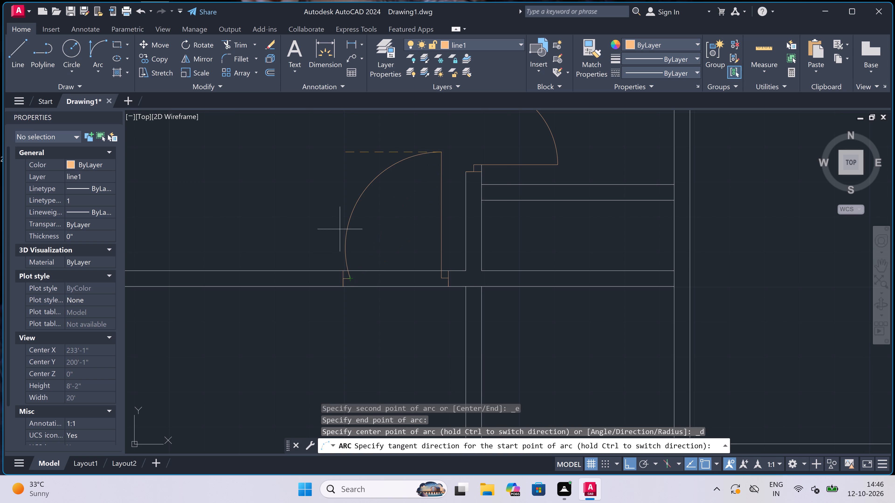
Trim both cross wall lines between the jambs of the east-central room's new door.
type("tr")
key("space")
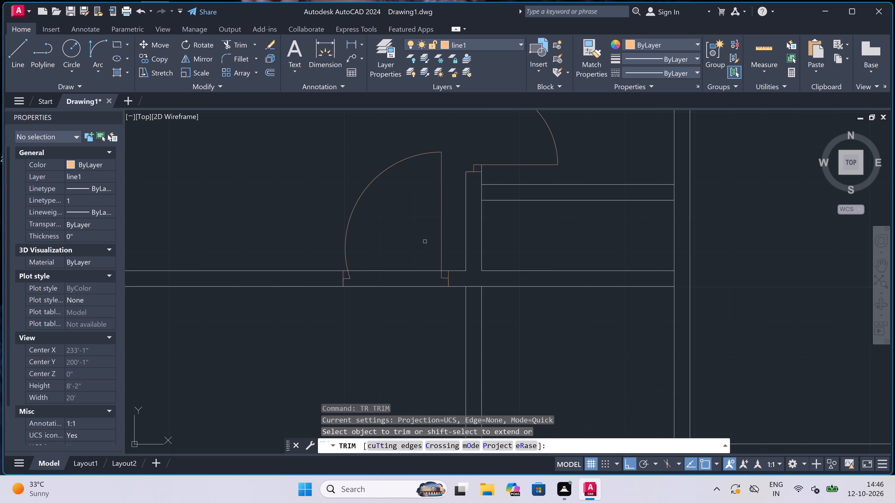
left_click_drag(423, 241, 424, 249)
left_click(408, 317)
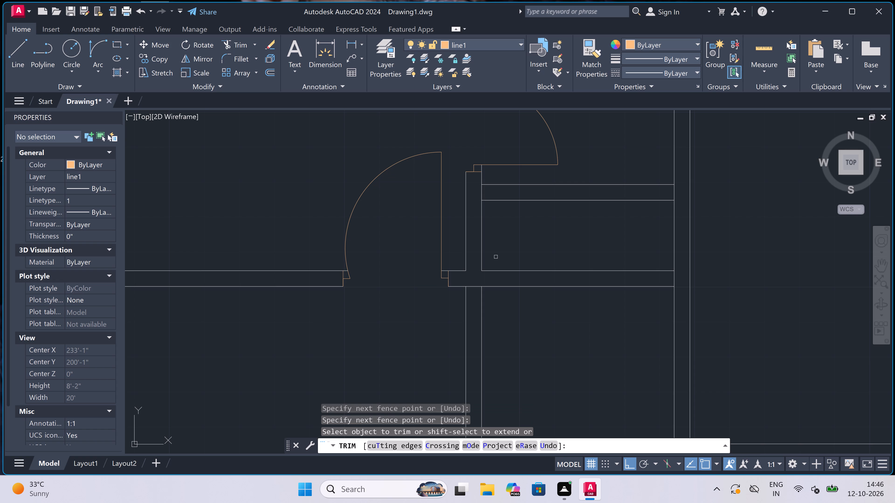
key("Escape")
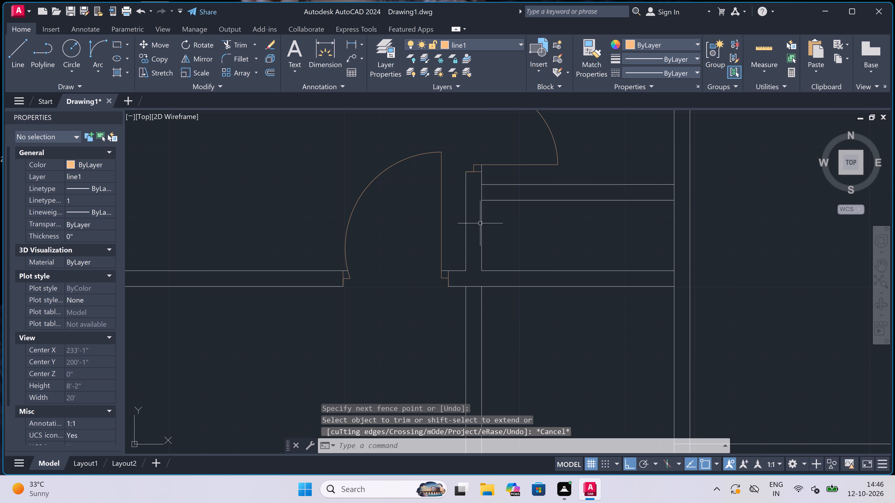
Extend the east face line of the short wall stub beside the new door south to the cross wall's south line.
key("e")
key("x")
key("space")
left_click_drag(475, 234, 477, 234)
left_click(512, 241)
left_click(482, 257)
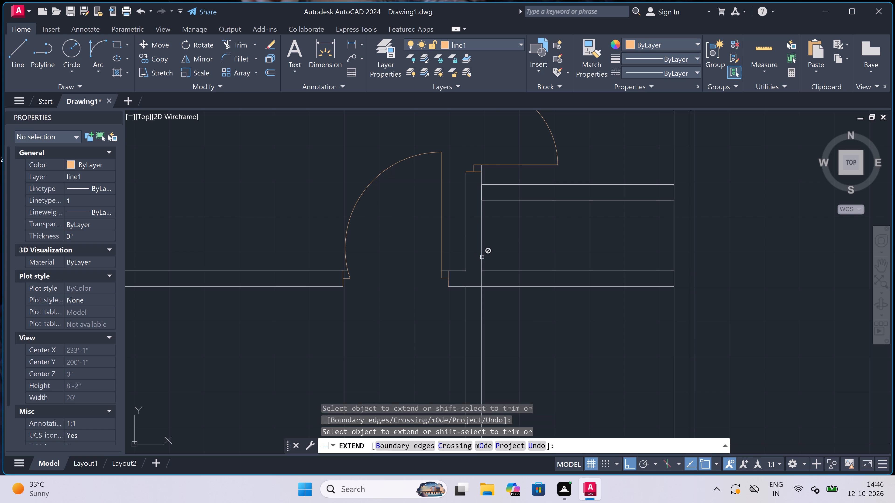
key("Escape")
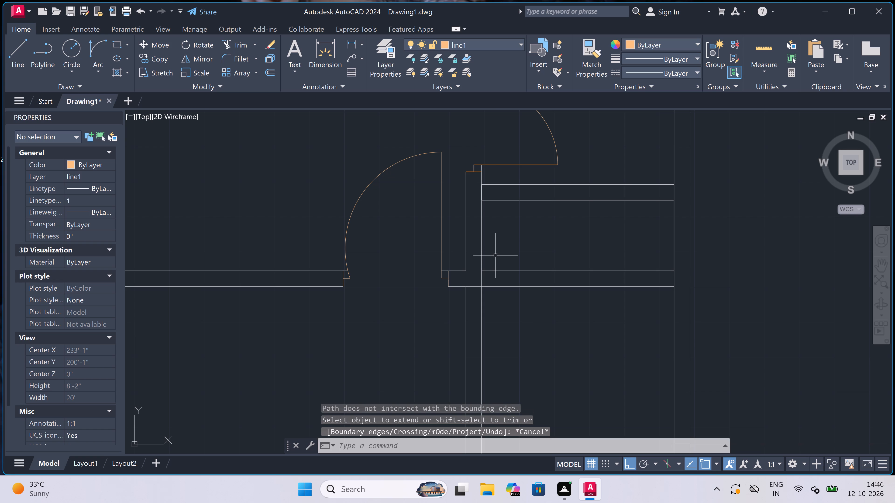
Trim away both cross wall lines east of the stub and both vertical wall lines running south from it, leaving a corner.
key("t")
key("r")
key("space")
double_click(521, 241)
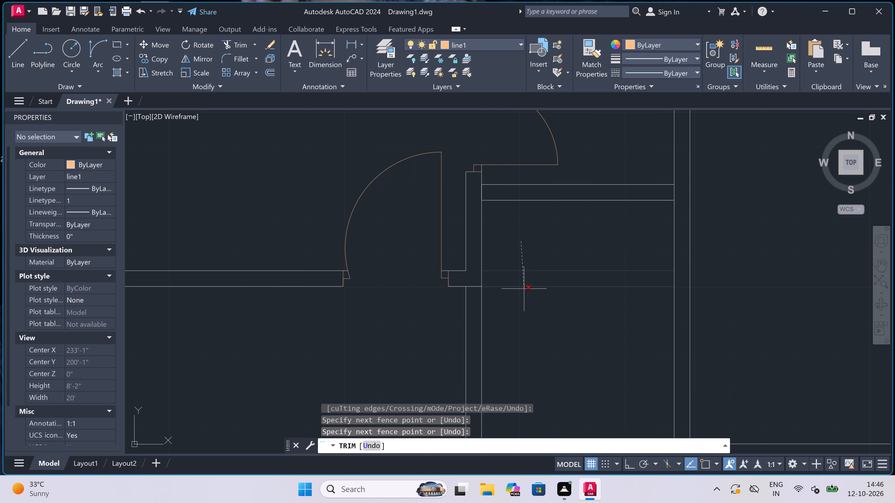
left_click(523, 312)
left_click(520, 308)
left_click(443, 316)
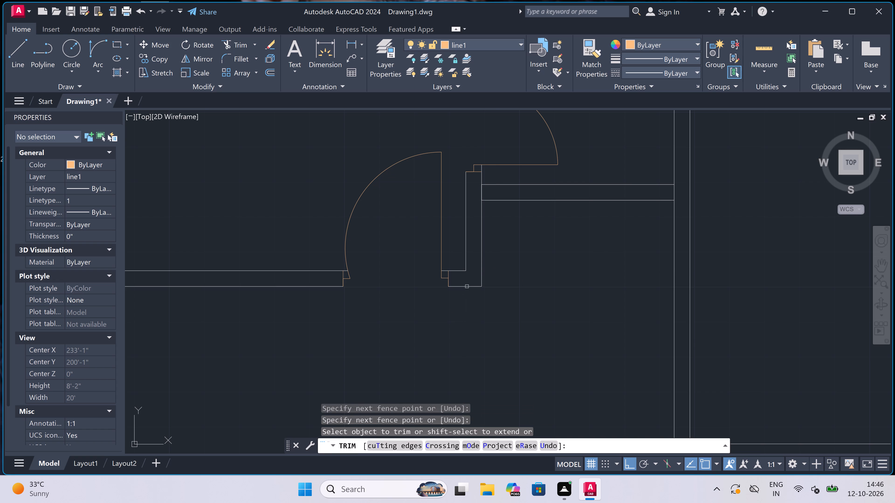
Trim the wall lines crossing both ends of the short horizontal wall east of the stub to open its two junctions.
scroll(476, 180, "up", 2)
left_click(473, 209)
scroll(479, 205, "down", 1)
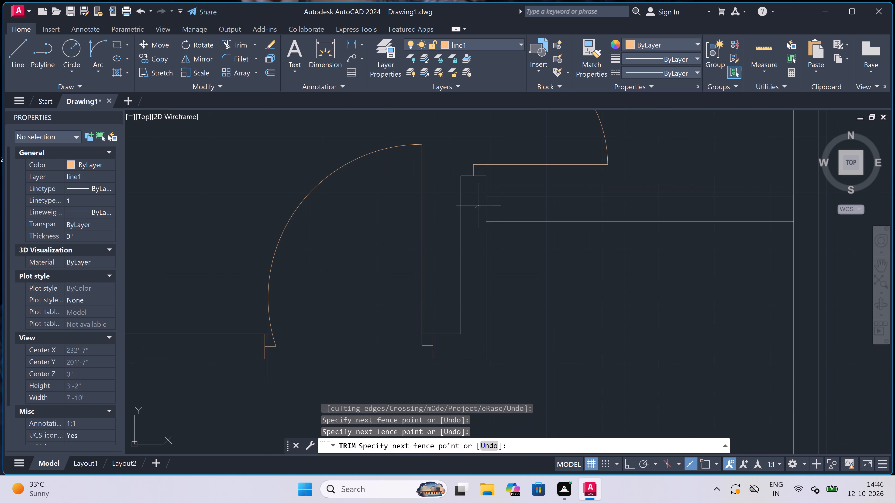
scroll(682, 217, "down", 2)
scroll(728, 213, "up", 3)
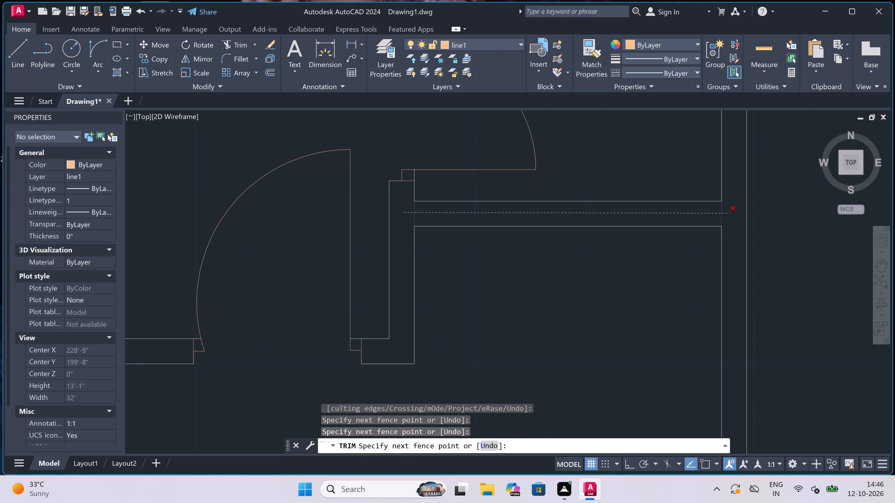
left_click(729, 213)
scroll(498, 211, "down", 5)
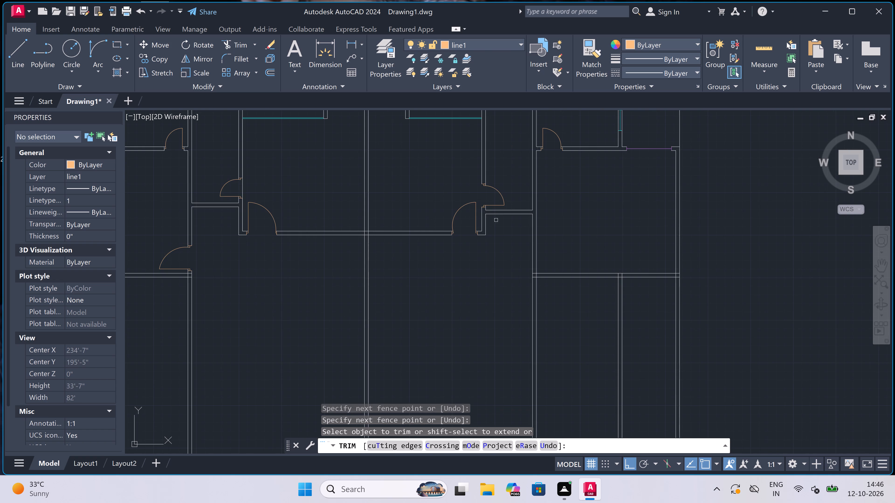
scroll(496, 220, "down", 3)
scroll(496, 220, "up", 2)
key("Escape")
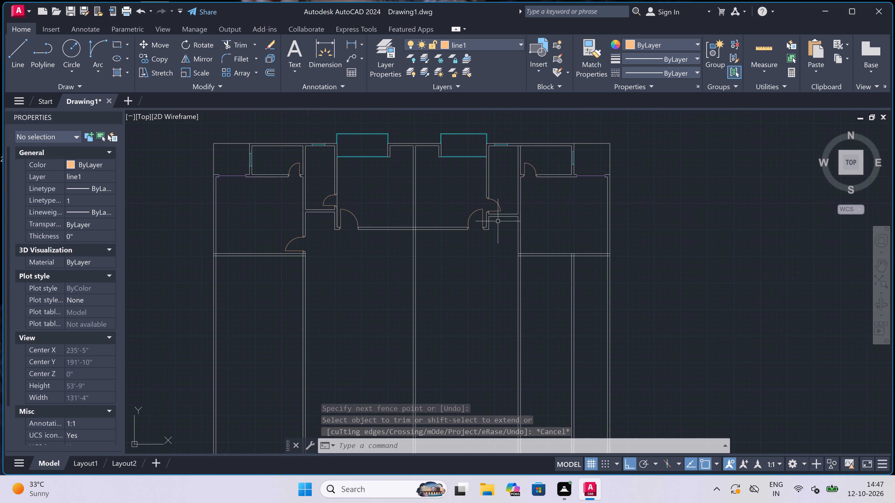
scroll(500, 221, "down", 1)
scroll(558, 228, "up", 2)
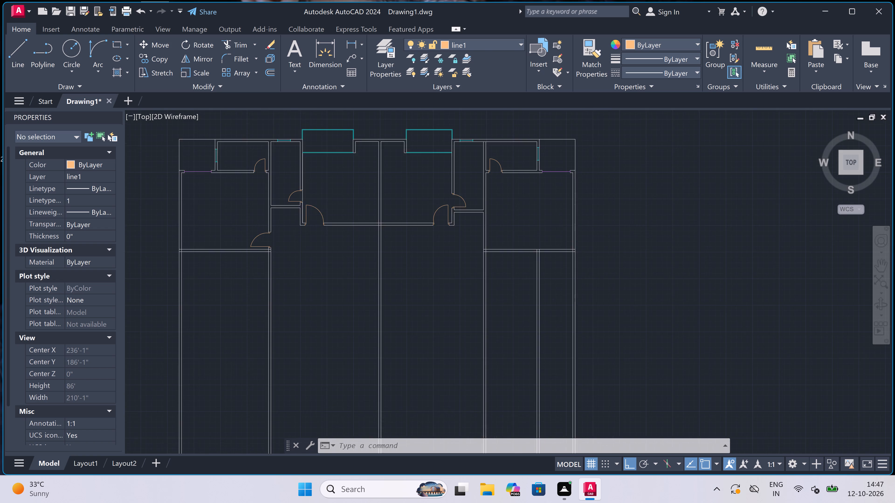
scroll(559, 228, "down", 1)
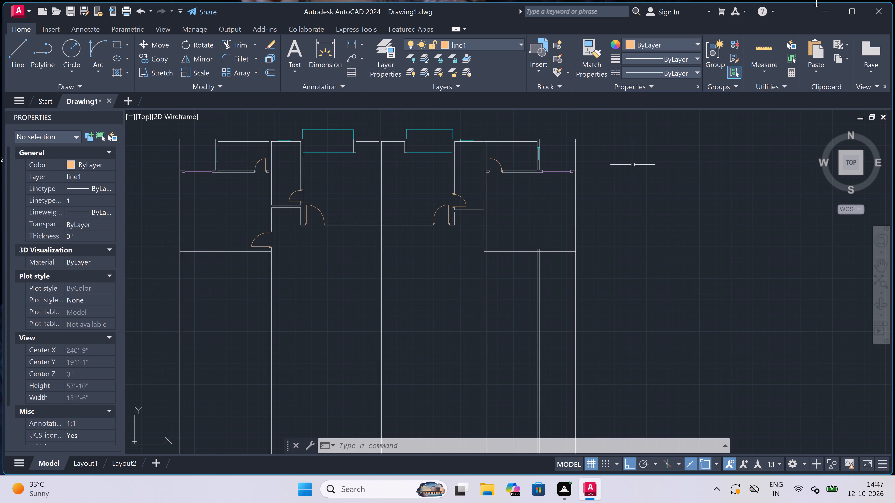
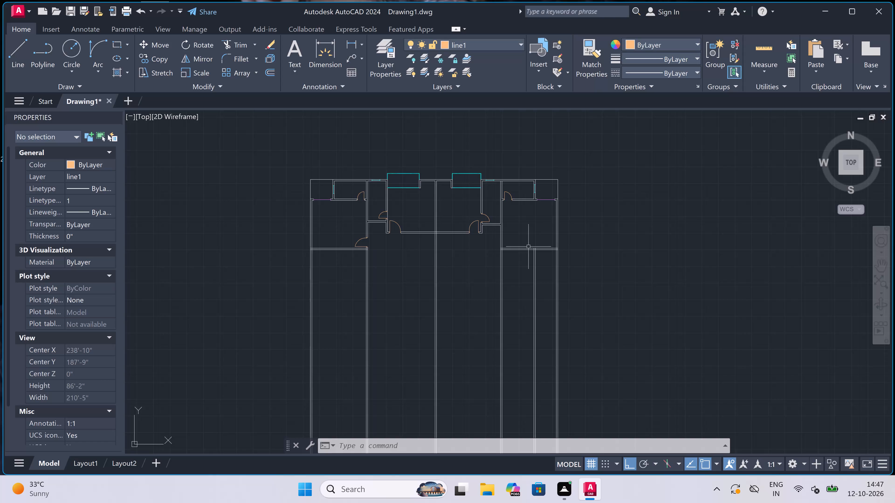
Make layer 0 current for drawing wall lines at the upper right-hand room's outer wall.
scroll(528, 247, "up", 2)
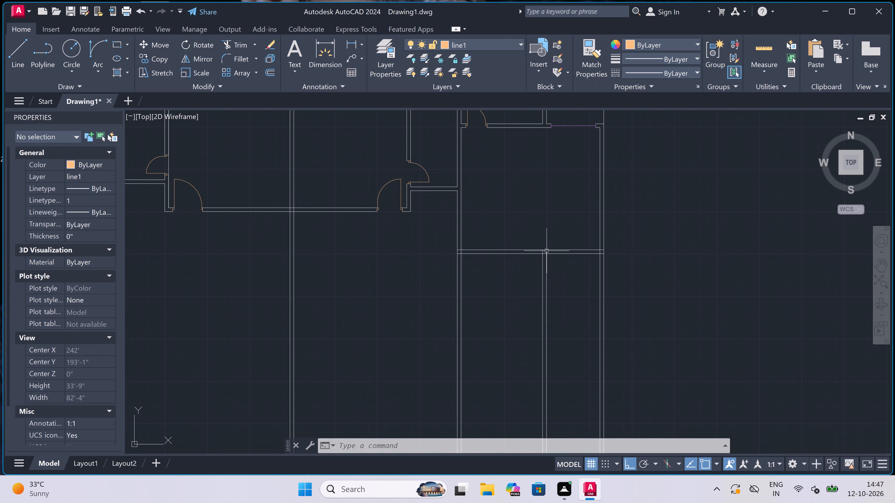
scroll(563, 225, "down", 2)
scroll(574, 201, "up", 2)
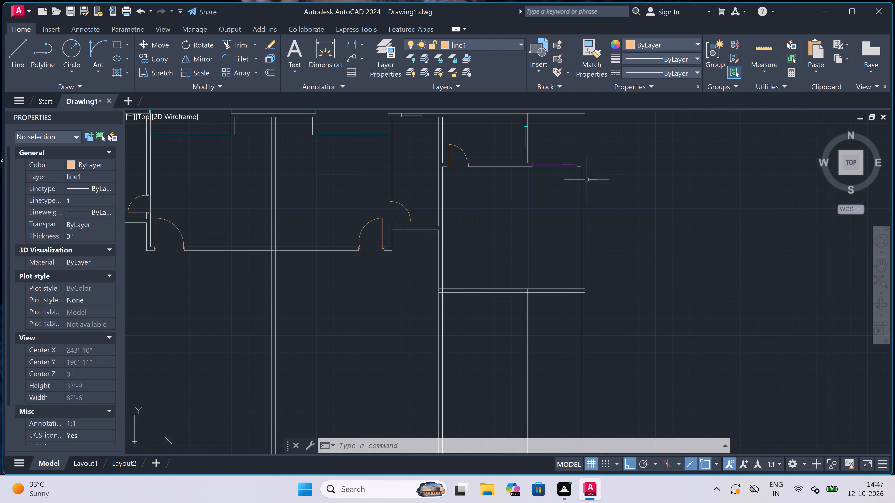
scroll(588, 139, "up", 2)
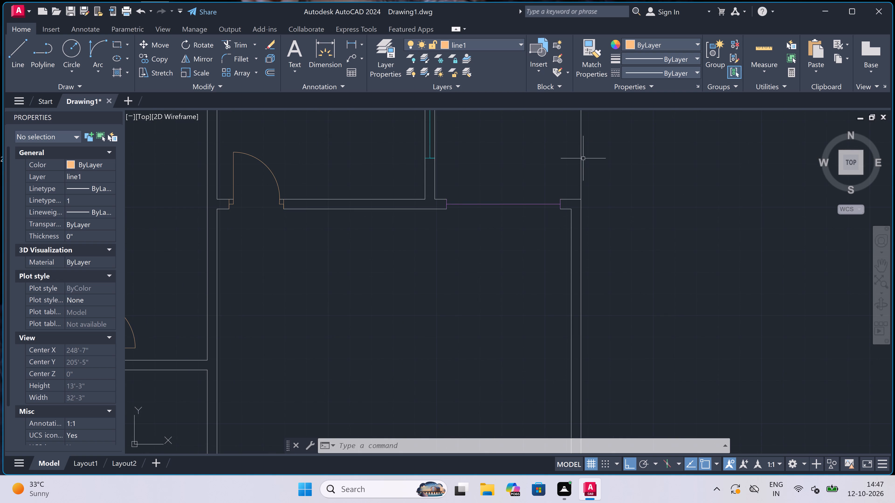
scroll(583, 159, "up", 1)
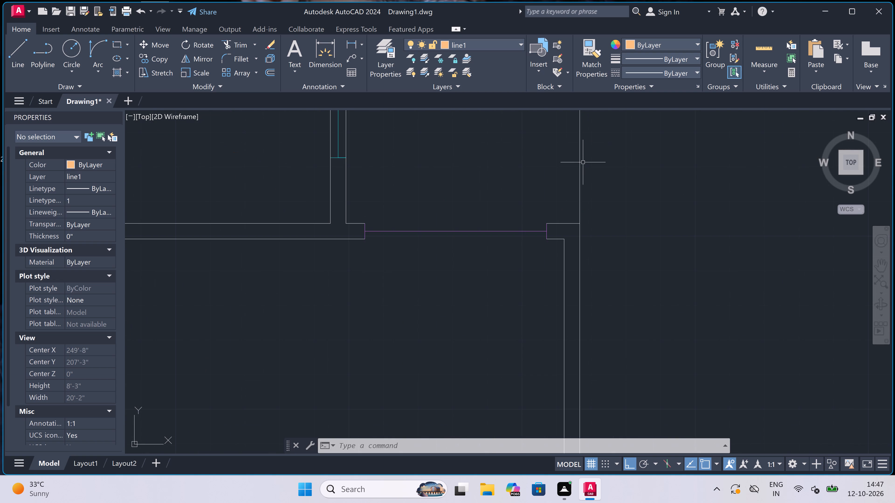
type("l")
key("space")
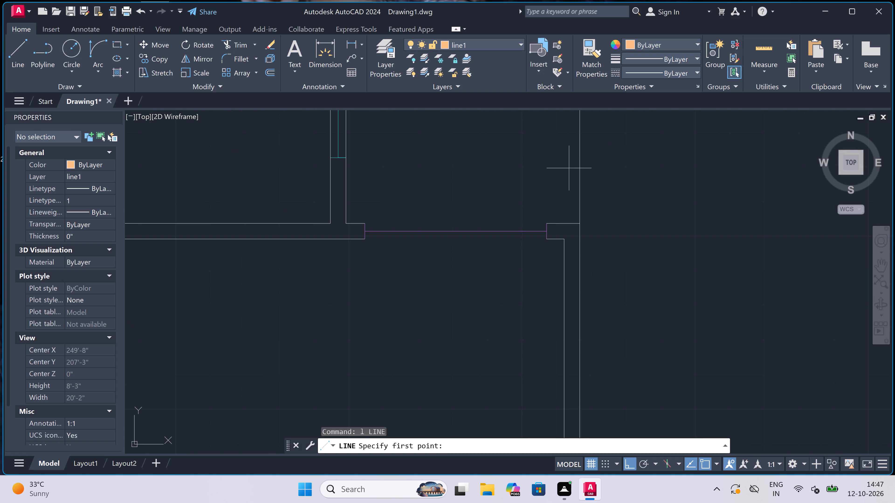
left_click(461, 43)
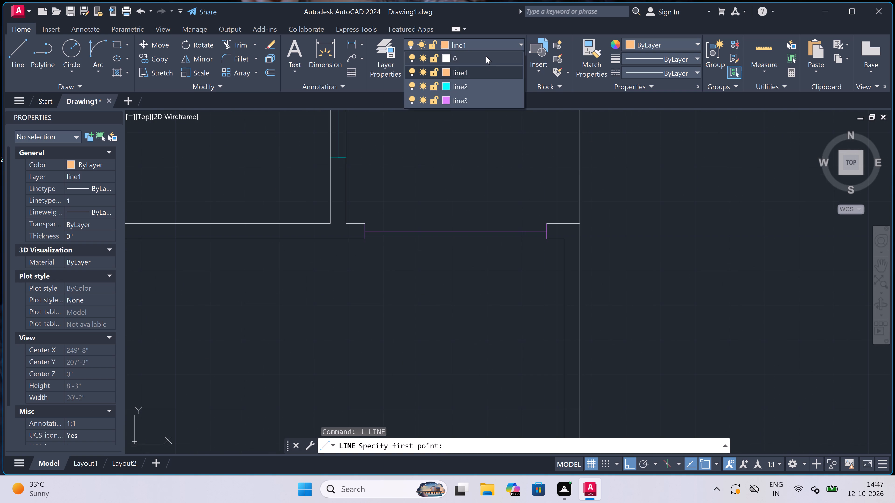
left_click(486, 56)
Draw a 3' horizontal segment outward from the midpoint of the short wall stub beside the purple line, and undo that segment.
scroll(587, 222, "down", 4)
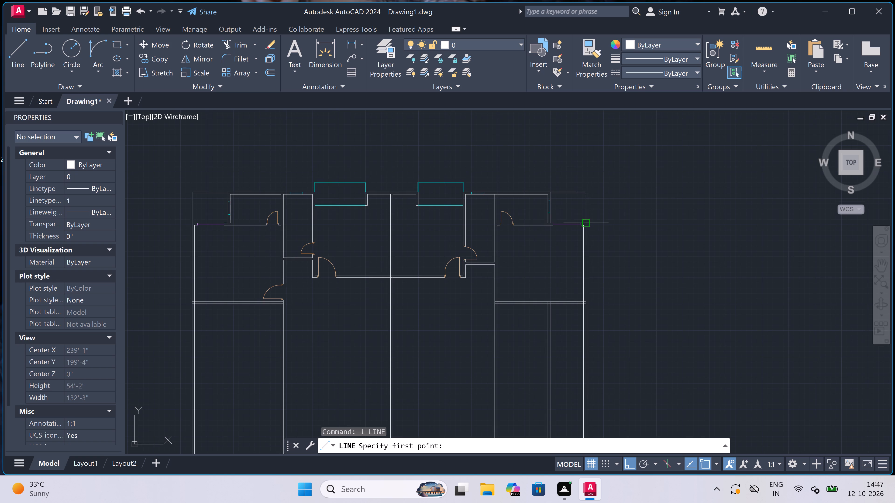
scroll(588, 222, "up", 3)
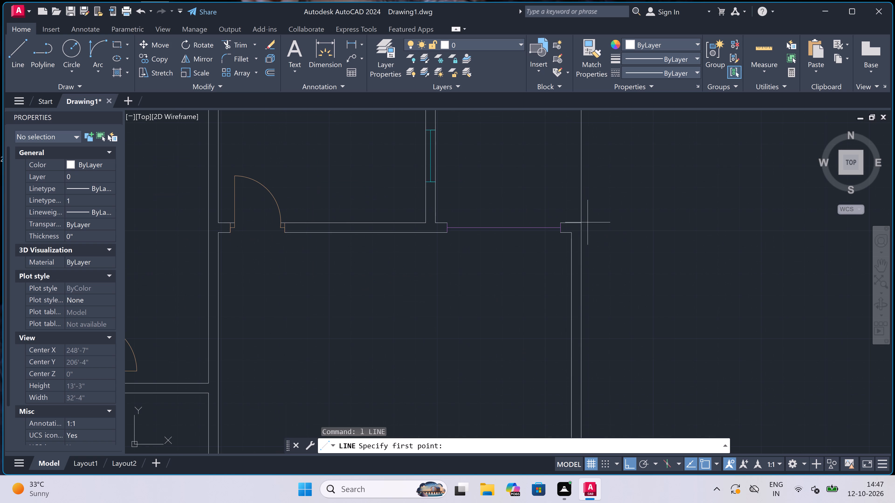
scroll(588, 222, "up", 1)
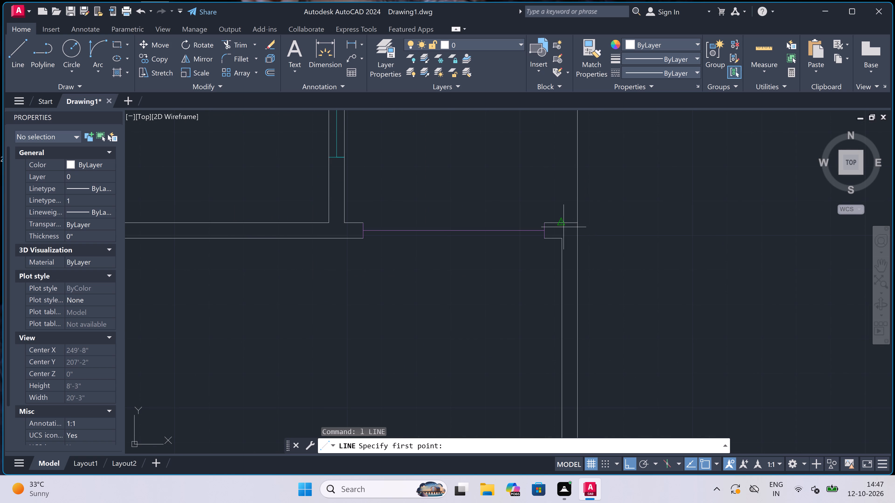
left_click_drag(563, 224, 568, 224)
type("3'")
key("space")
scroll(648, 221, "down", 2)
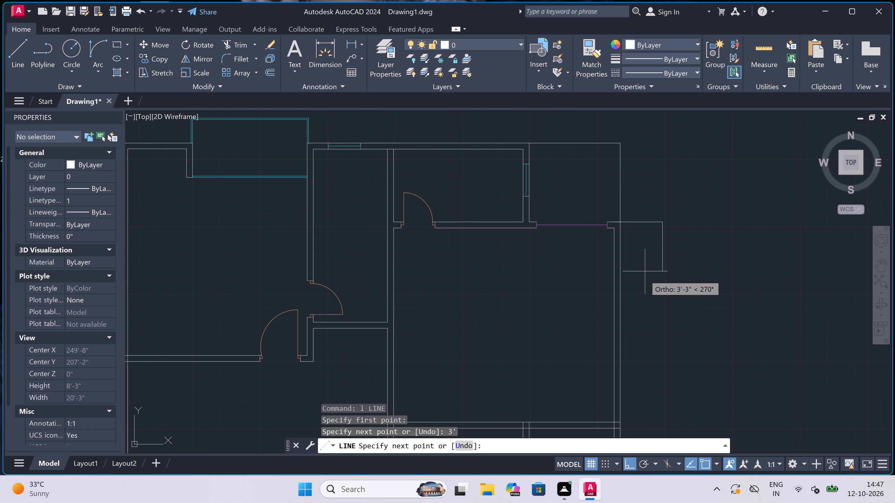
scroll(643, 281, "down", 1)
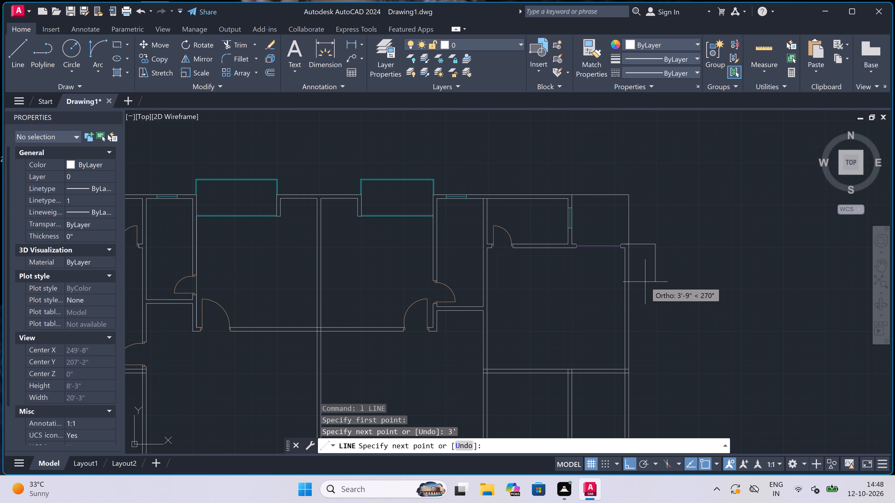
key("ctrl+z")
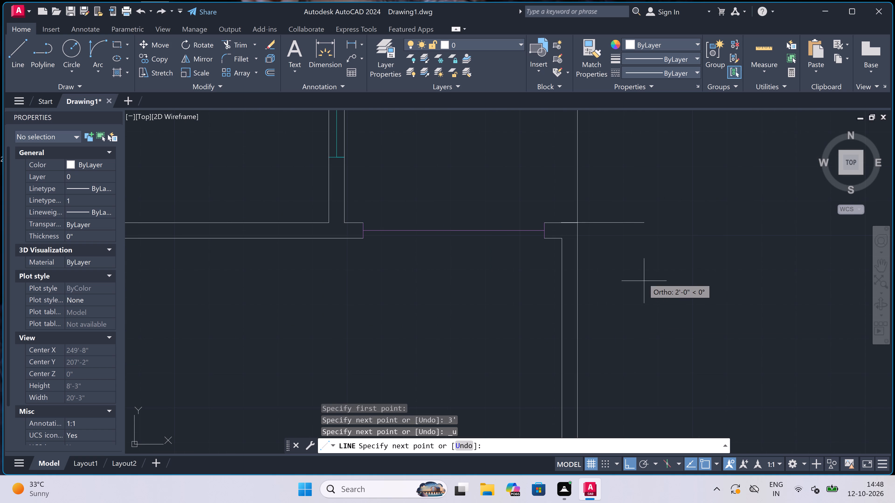
Draw a 2' horizontal line outward from the same stub midpoint, undoing the misdirected 2' segment first.
scroll(640, 267, "up", 1)
type("2'")
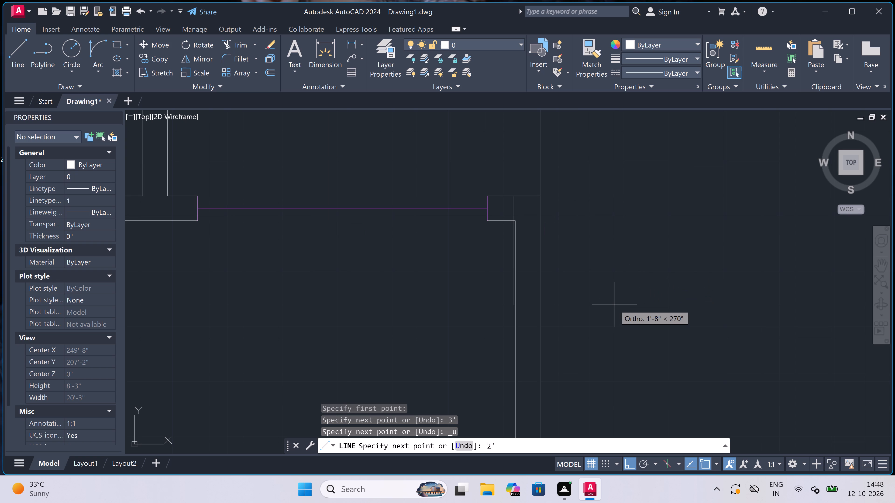
key("space")
key("ctrl+z")
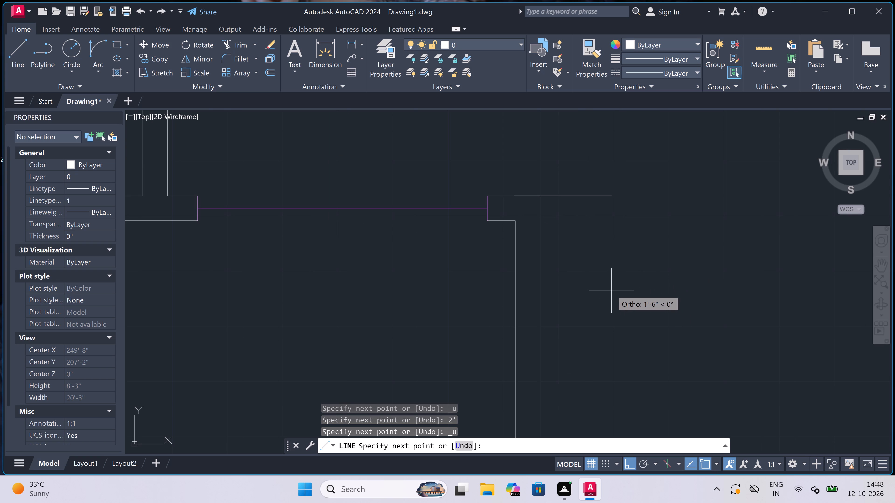
type("2'")
key("space")
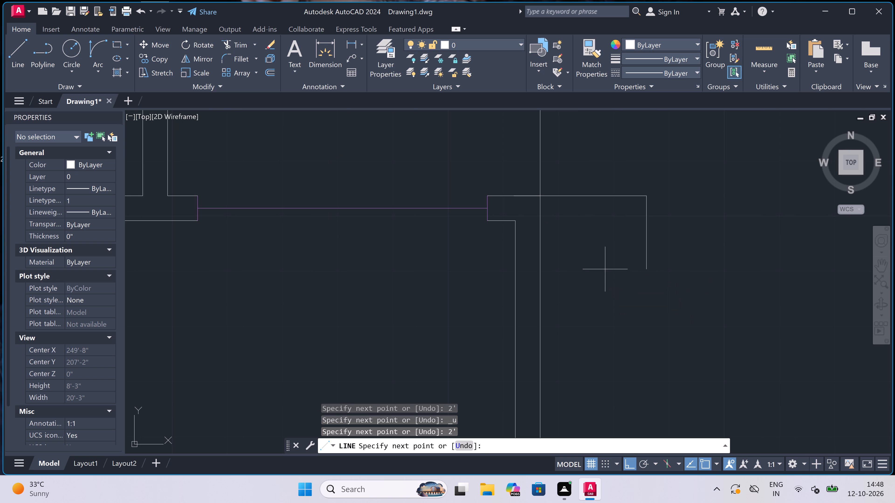
key("Escape")
Draw the projection's outer face vertically down from the 2' line's end and back horizontally to the wall's inner line.
scroll(605, 268, "down", 3)
key("space")
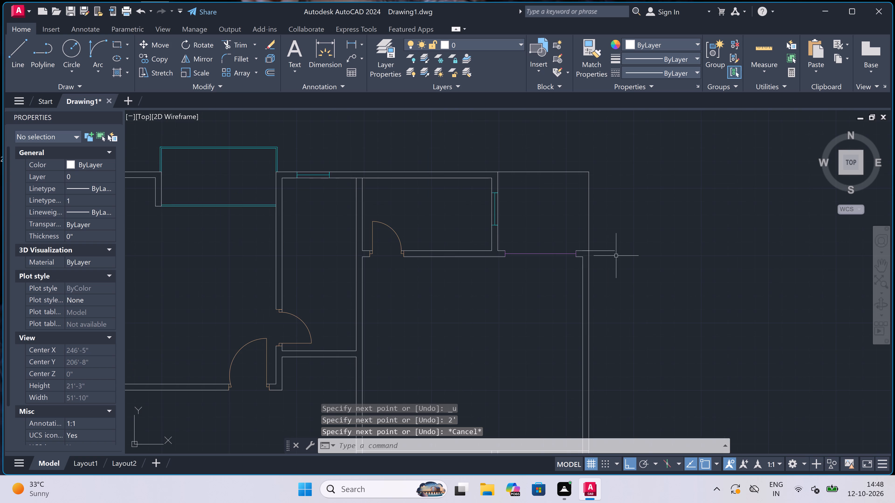
left_click(615, 251)
scroll(613, 313, "up", 1)
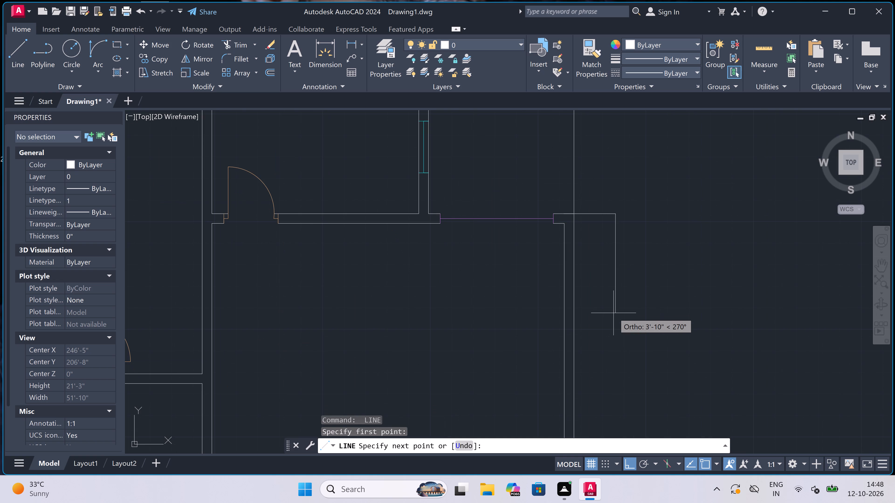
left_click(615, 372)
left_click(564, 371)
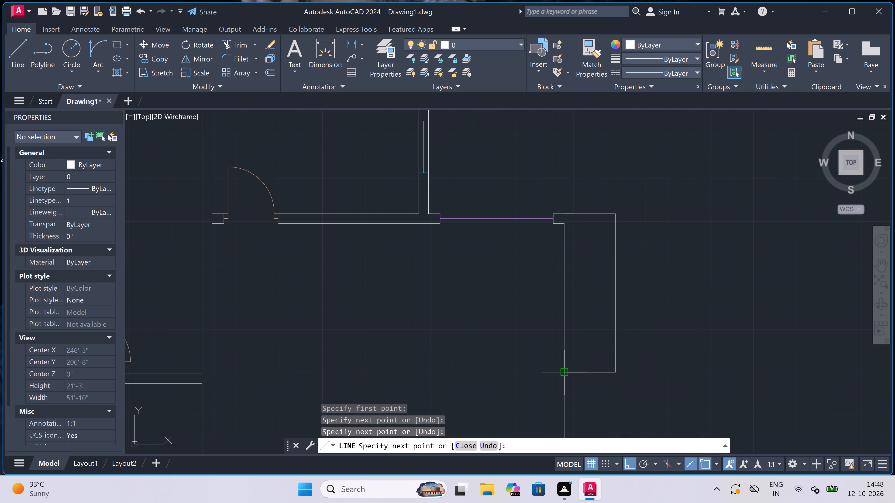
key("Escape")
Trim both original outer wall lines where they cross the new projection's opening.
key("t")
key("r")
key("space")
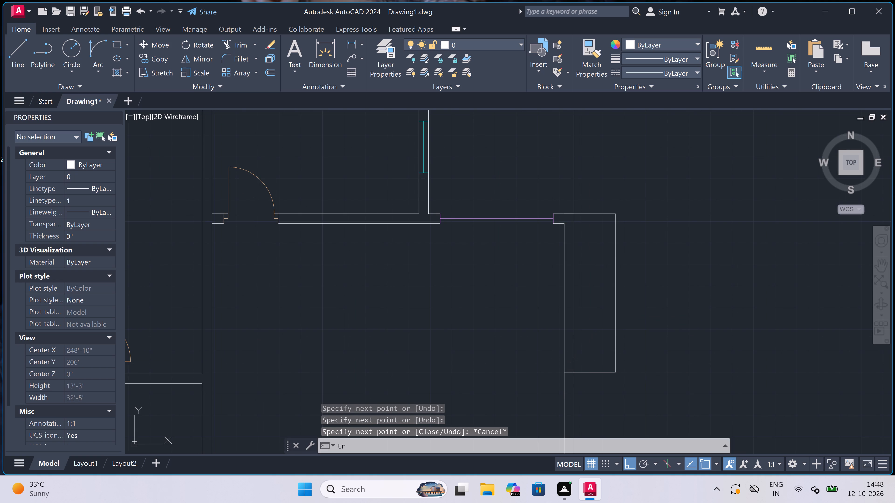
left_click_drag(593, 334, 589, 334)
left_click(556, 338)
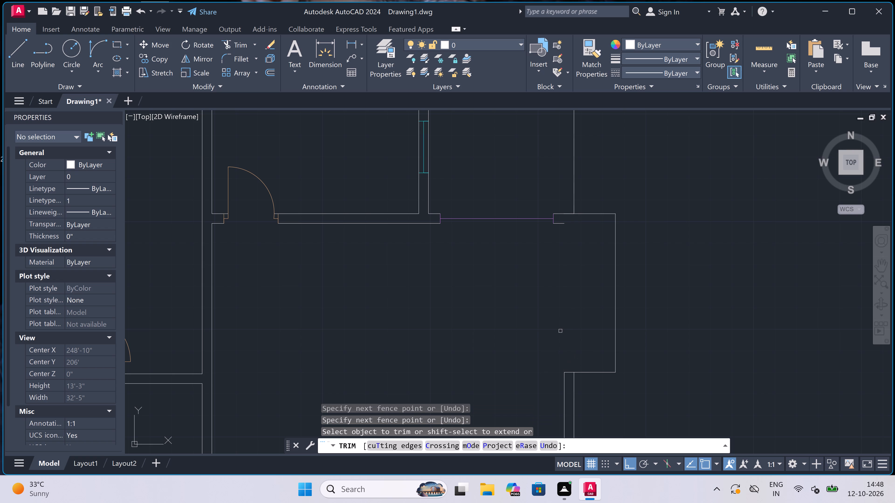
key("Escape")
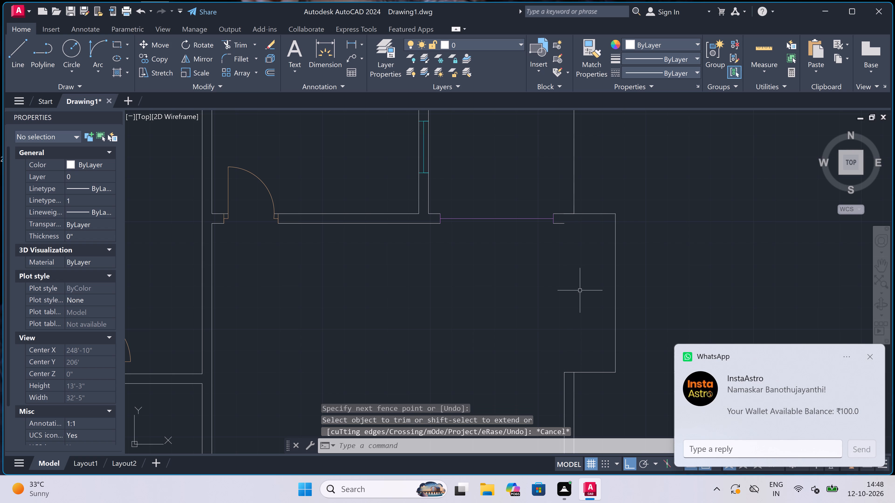
Draw a line from the stub's lower inner corner to the projection's outer face, and return 4.5" inward for the wall thickness.
scroll(579, 176, "up", 1)
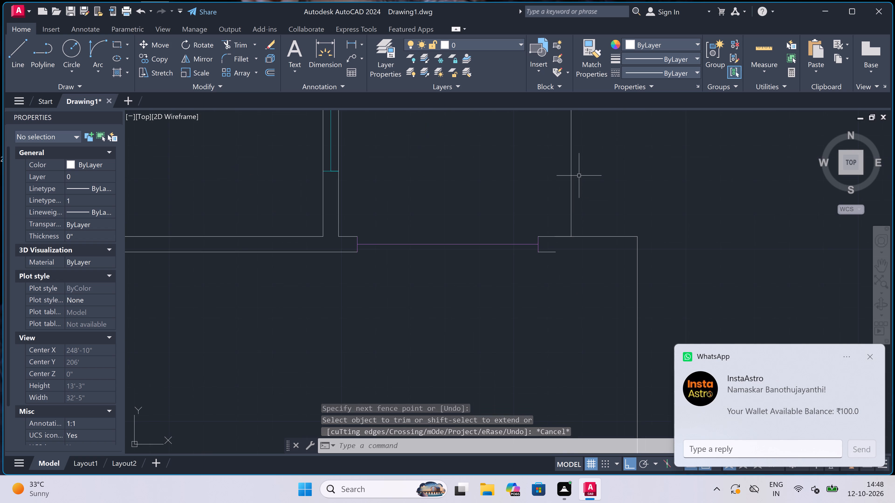
key("l")
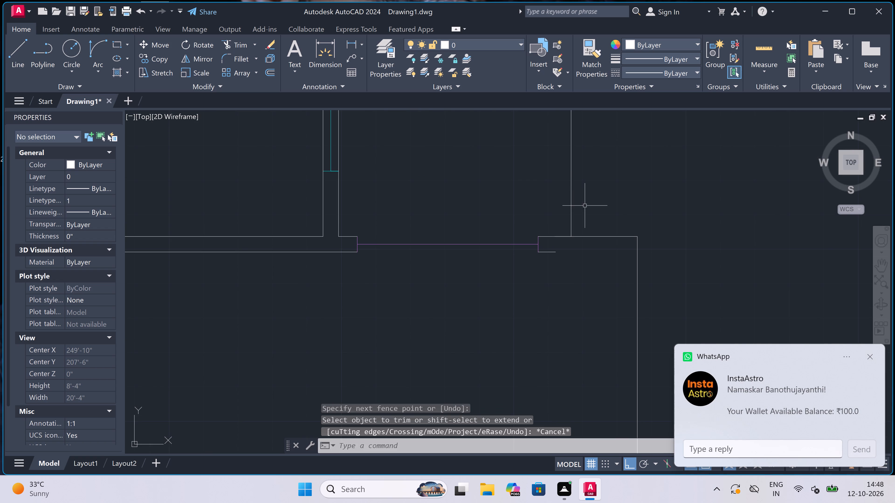
key("space")
left_click_drag(553, 251, 556, 252)
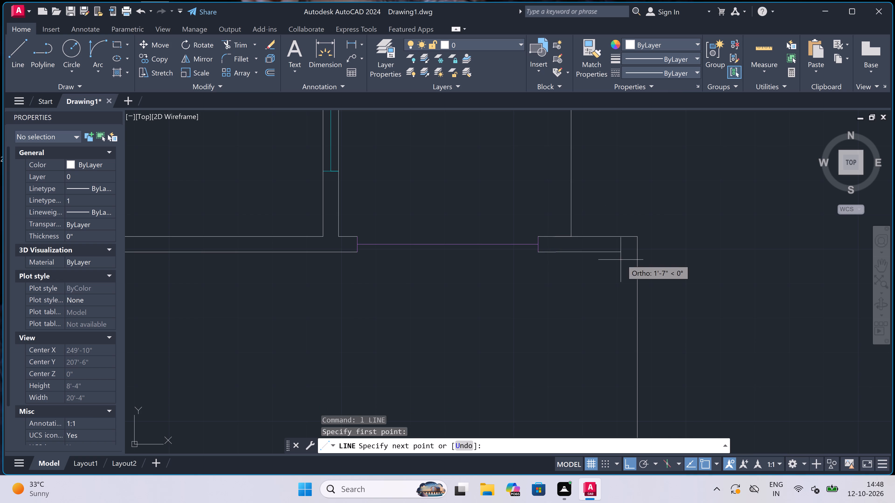
double_click(632, 256)
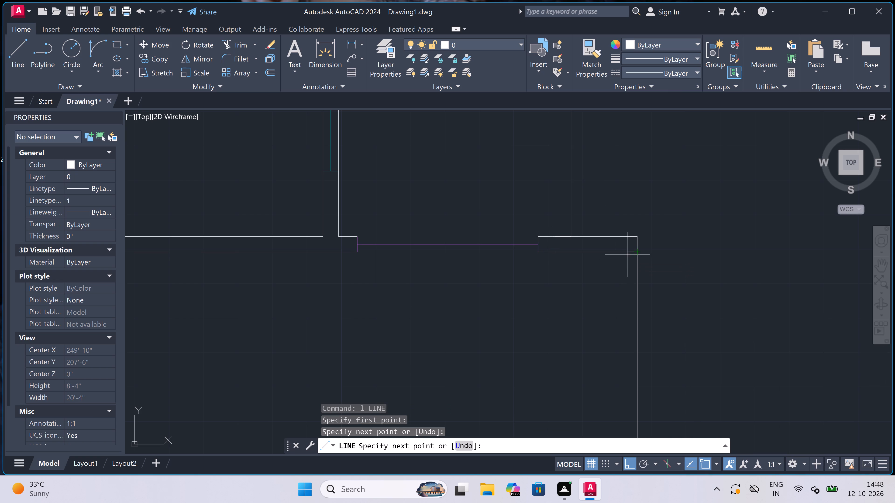
type("4.5\"")
key("space")
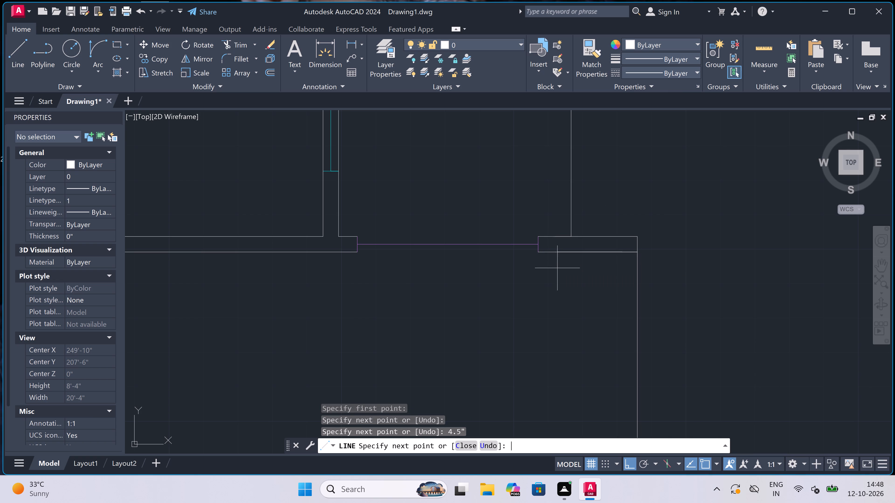
Continue the inner face down to the bottom return line, up 4.5", across to the inner wall line, and down to its corner.
scroll(559, 267, "down", 3)
scroll(577, 318, "up", 3)
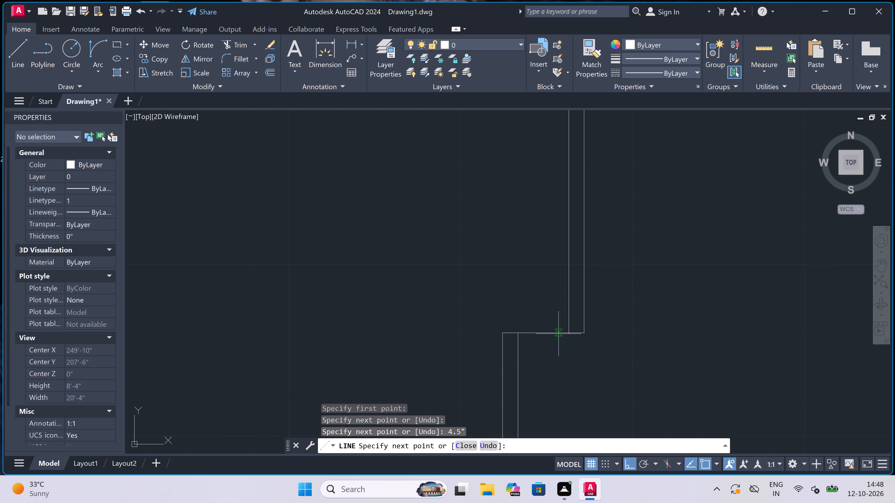
left_click(571, 332)
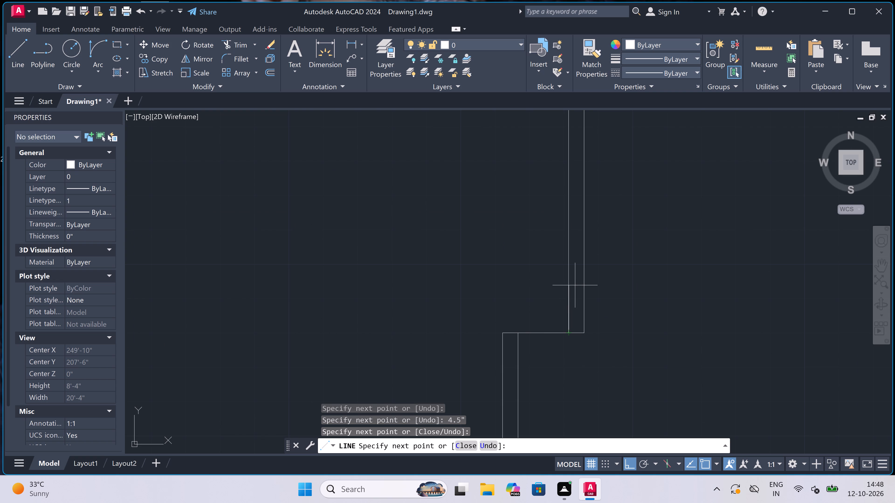
type("4.5\"")
key("space")
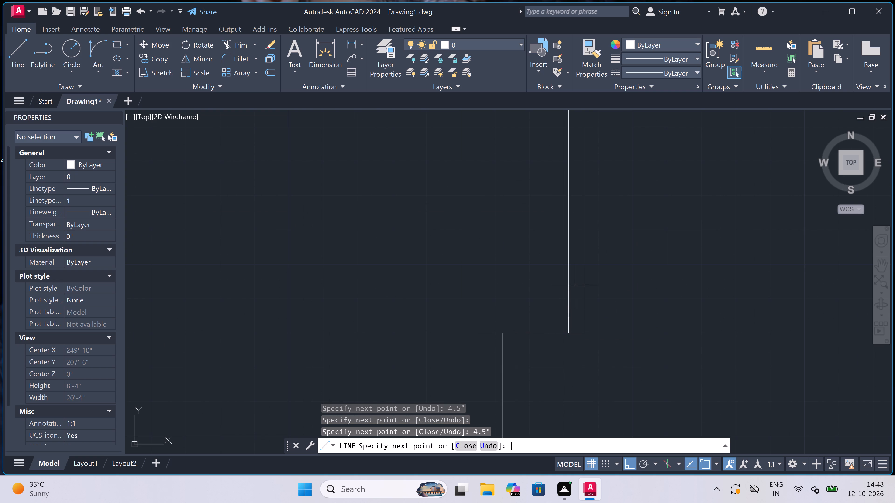
scroll(512, 327, "up", 3)
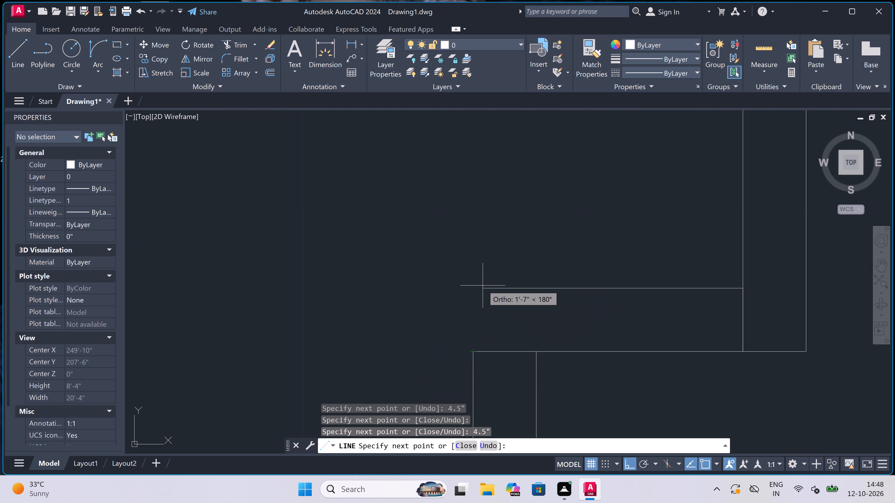
left_click(471, 288)
left_click(470, 352)
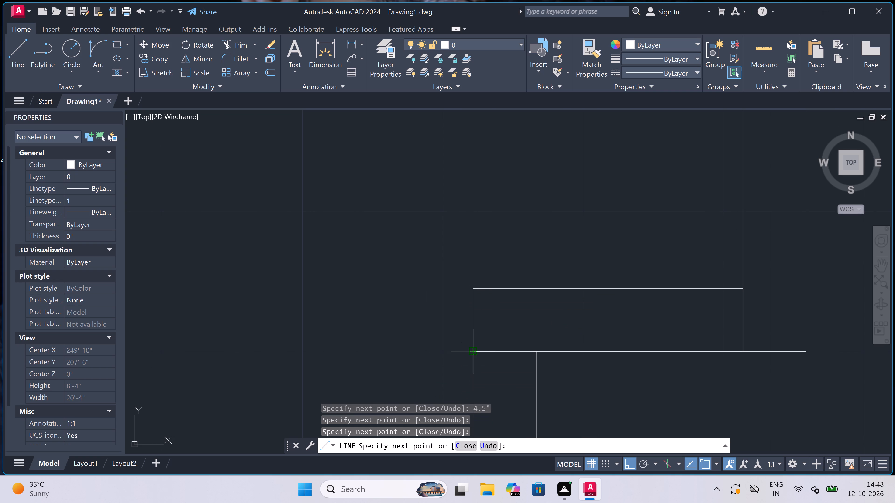
key("Escape")
Trim the overlapping line pieces inside the wall thickness at the projection's lower return.
key("t")
key("r")
key("space")
left_click_drag(509, 374, 510, 365)
left_click(516, 310)
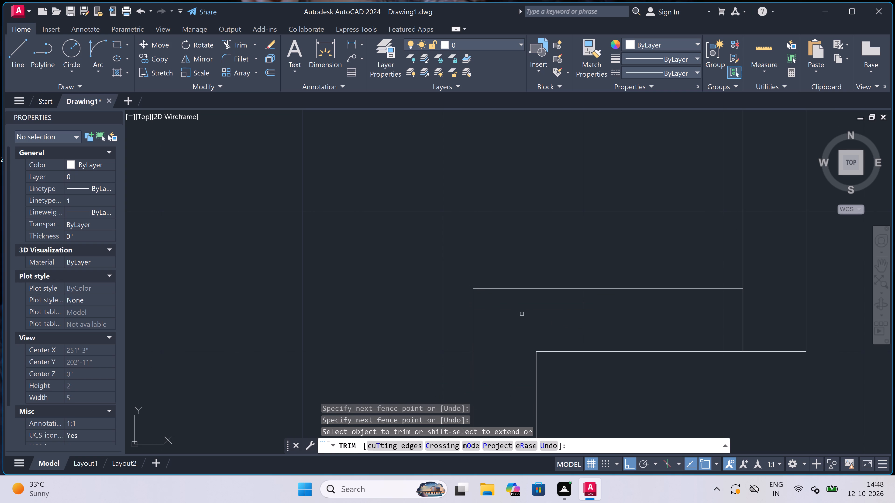
left_click(761, 313)
left_click(655, 321)
Trim the extra line piece across the wall thickness at the projection's upper outer corner.
scroll(654, 318, "down", 6)
scroll(660, 263, "up", 3)
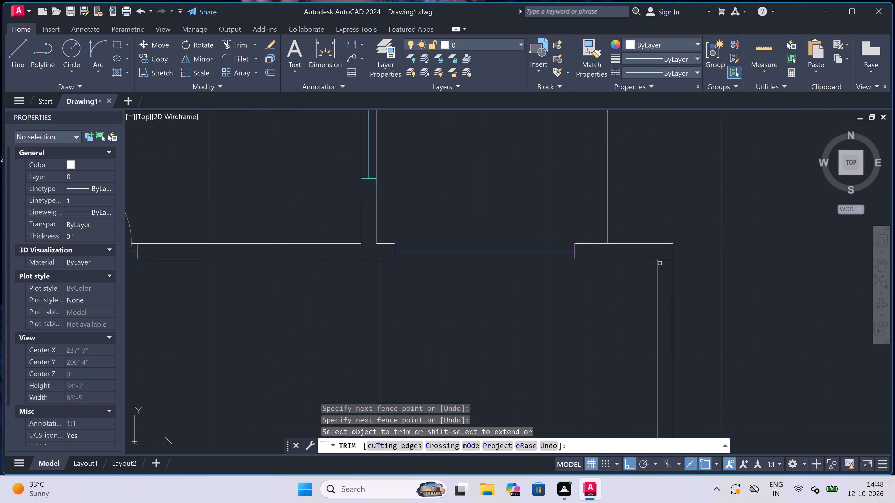
scroll(666, 257, "up", 2)
left_click(656, 248)
left_click(664, 282)
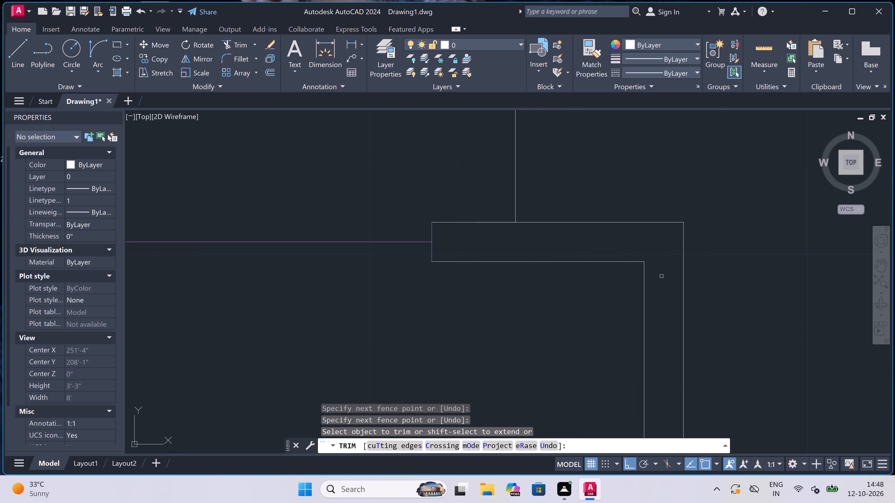
Make line2 the current layer.
scroll(621, 256, "down", 6)
scroll(620, 295, "up", 2)
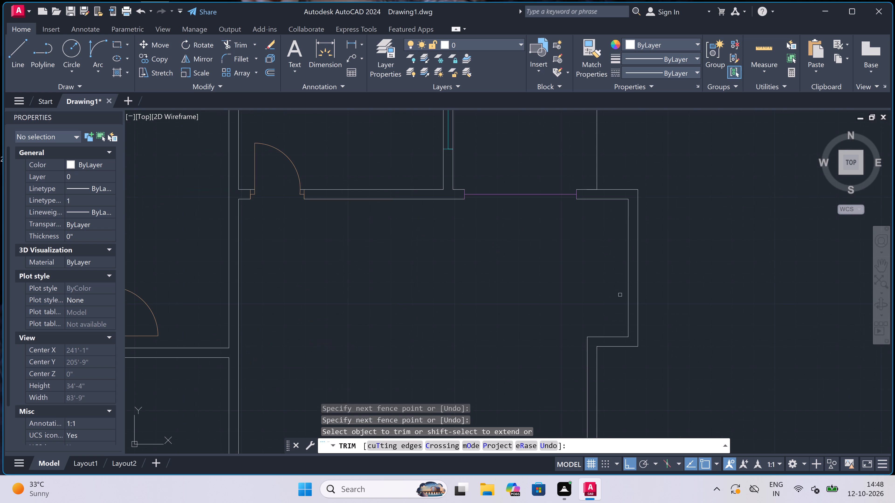
key("Escape")
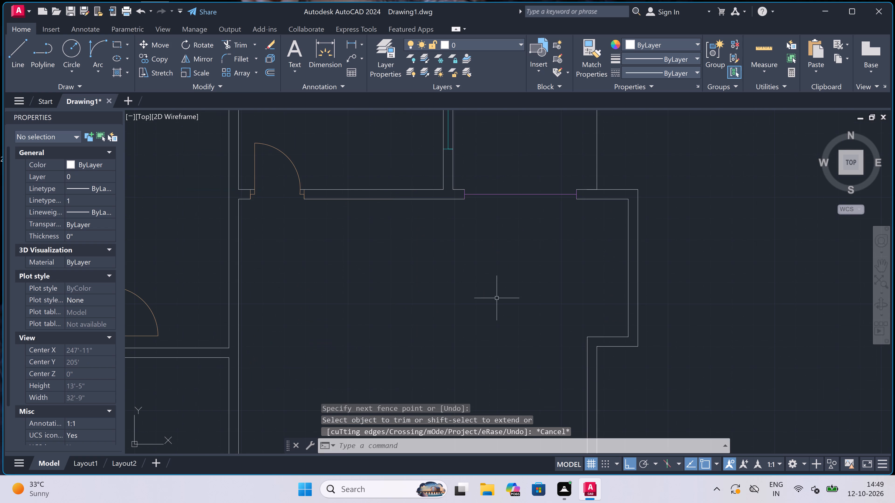
scroll(498, 298, "down", 2)
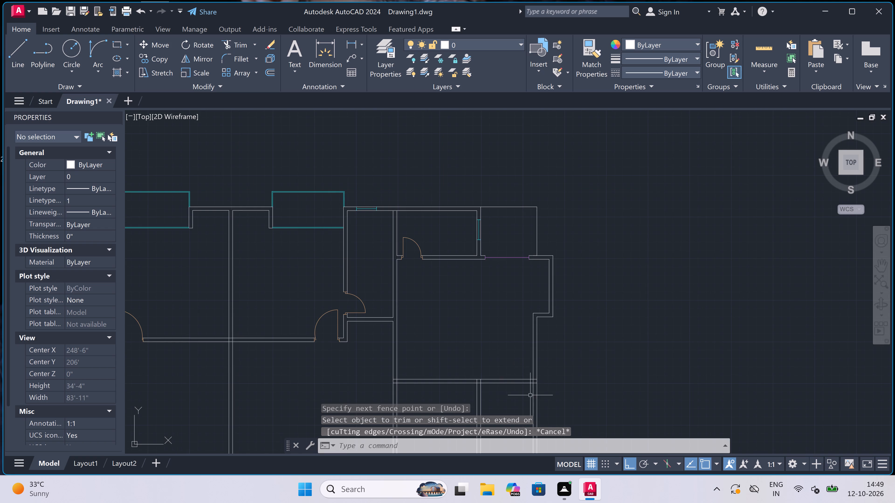
scroll(531, 395, "up", 3)
scroll(541, 312, "down", 1)
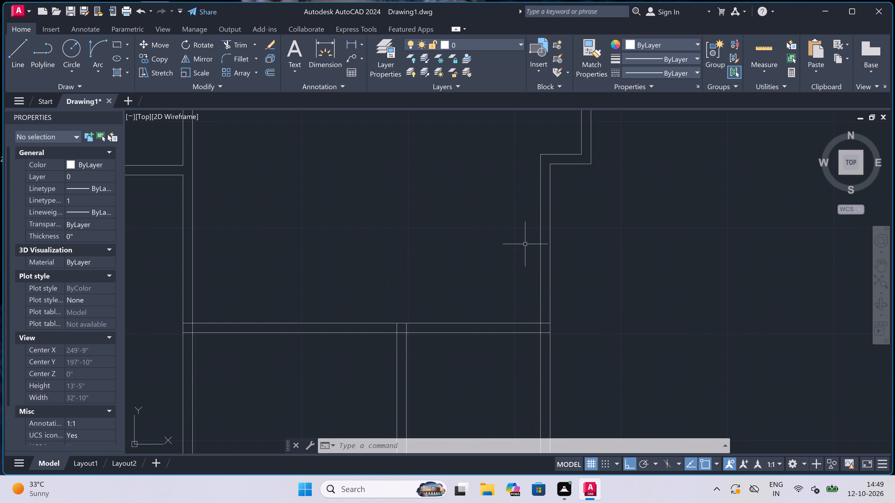
scroll(525, 244, "down", 3)
scroll(525, 244, "up", 2)
double_click(484, 42)
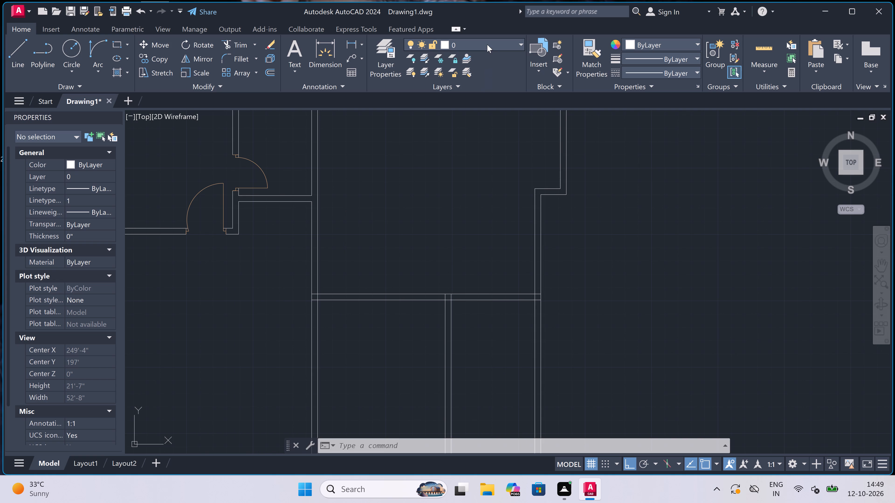
left_click(487, 44)
left_click(478, 83)
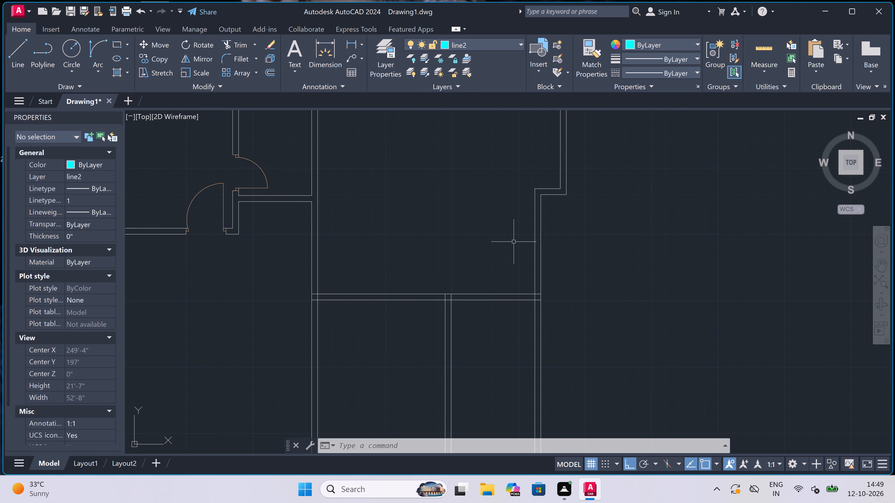
Draw a line across the outer wall below the projection, a 5' centre line up from its midpoint, and a closing line across the wall.
type("l")
key("space")
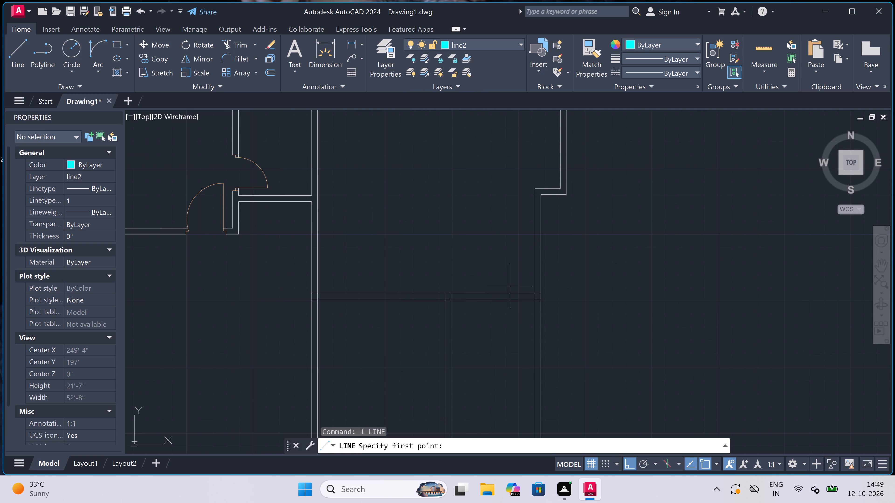
scroll(541, 294, "up", 1)
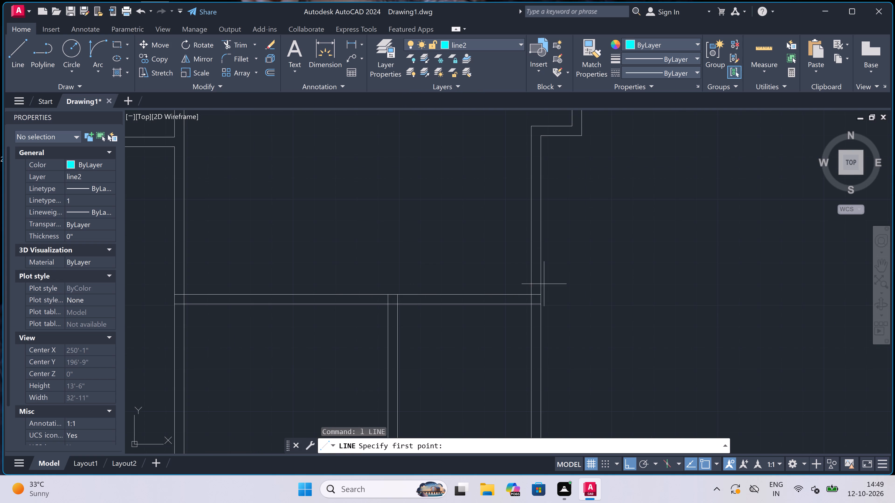
left_click(534, 273)
left_click(540, 276)
scroll(536, 272, "up", 2)
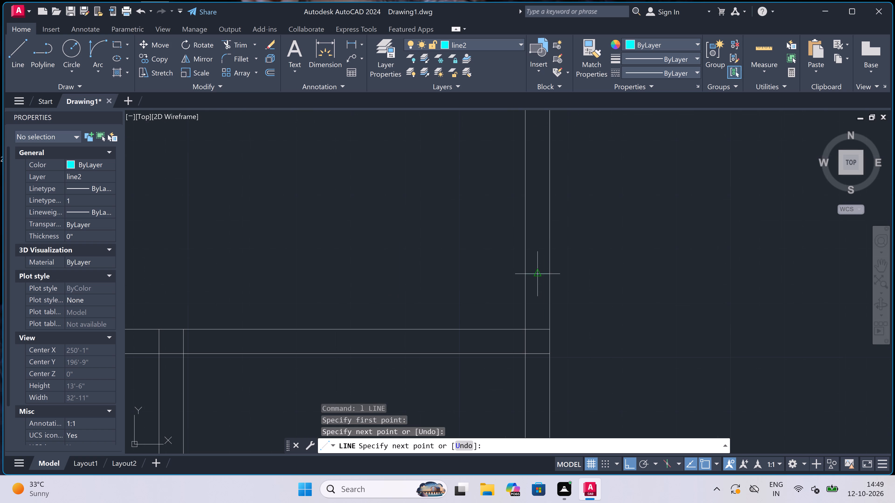
left_click(536, 272)
scroll(536, 238, "down", 4)
scroll(535, 180, "up", 3)
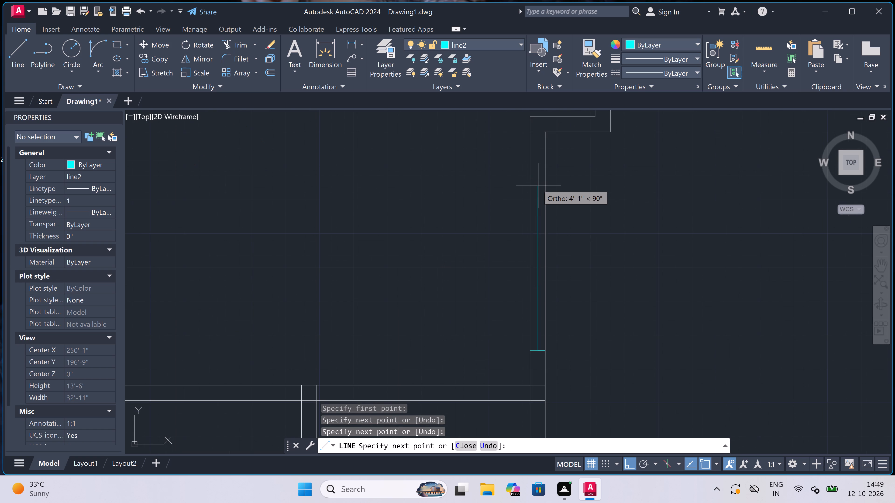
type("5'")
key("space")
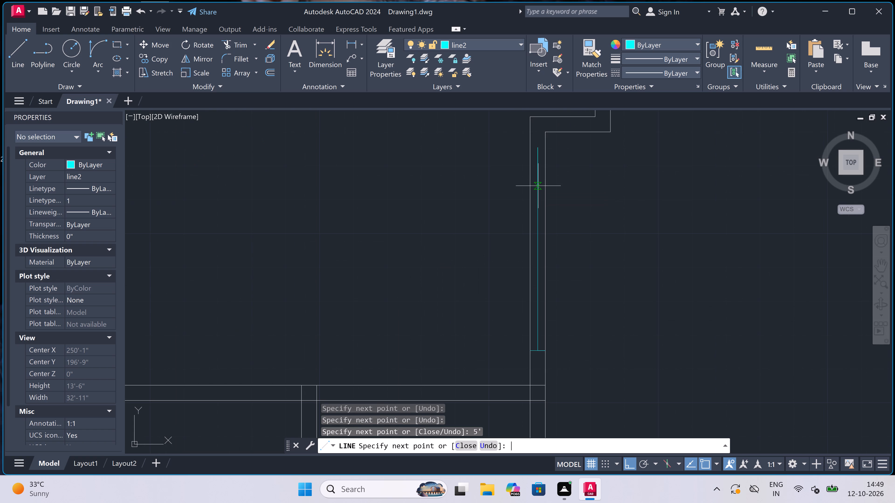
scroll(537, 135, "up", 3)
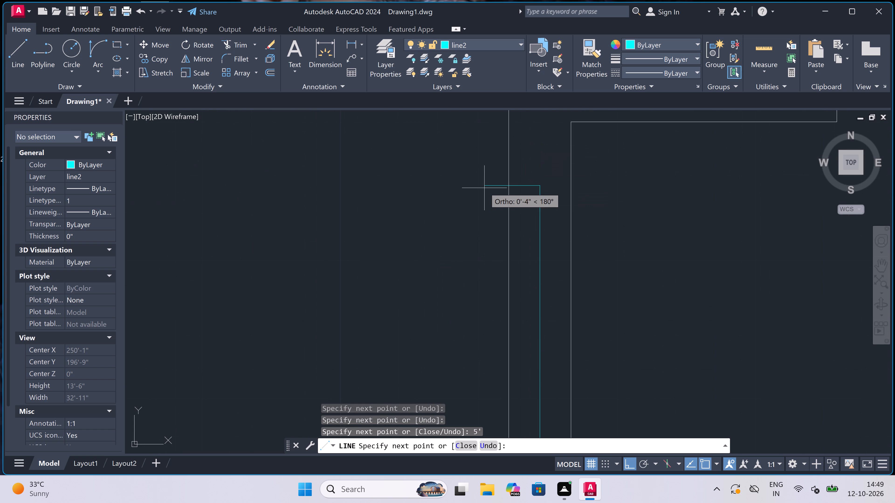
left_click(504, 187)
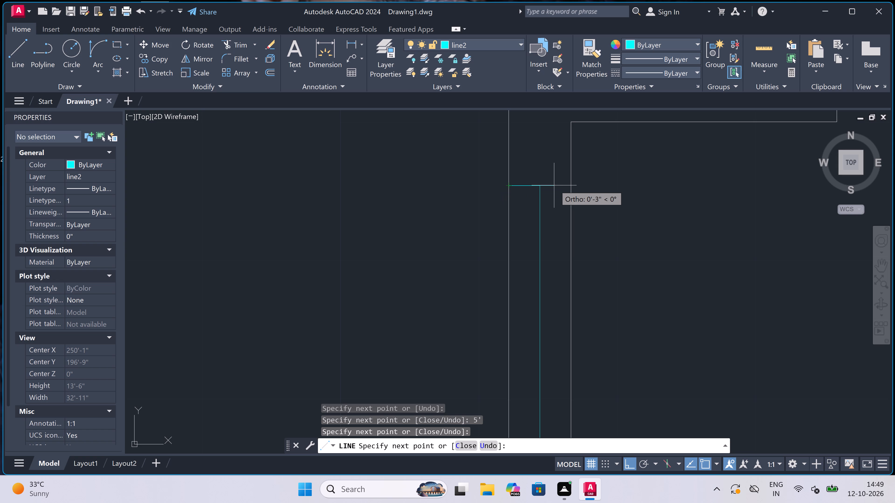
left_click(572, 187)
key("Escape")
Trim both wall face lines between the two cross lines to form the window opening.
type("tr")
key("space")
scroll(572, 184, "down", 3)
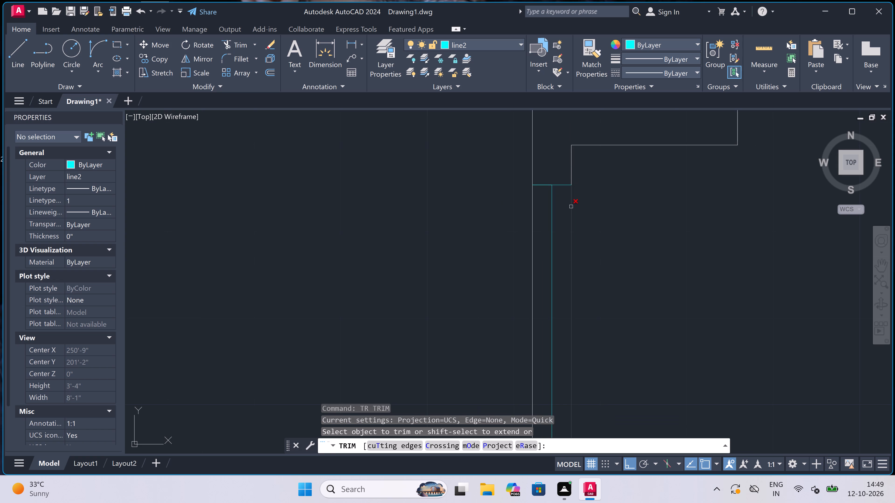
scroll(571, 207, "down", 2)
left_click(571, 207)
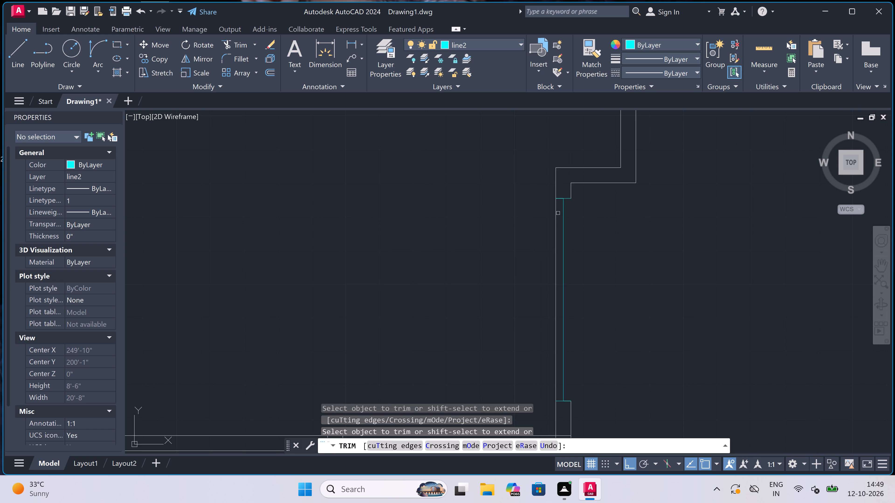
left_click(557, 213)
key("Escape")
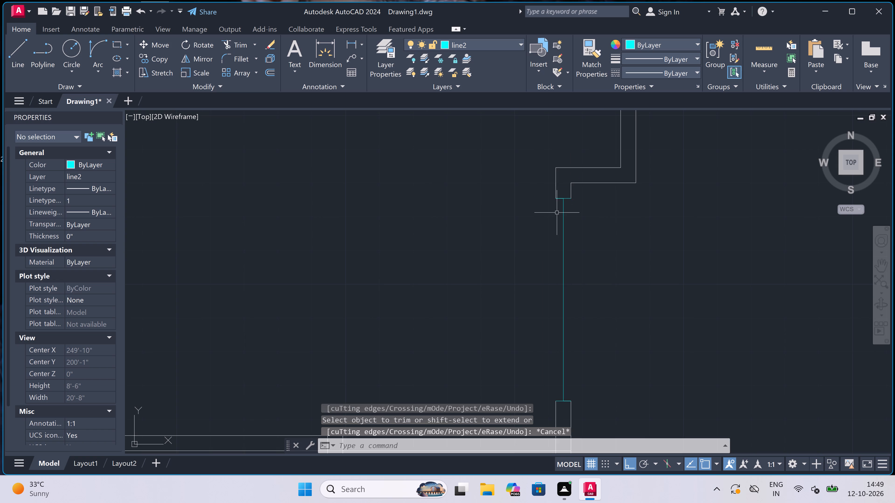
Draw the window's outer and inner lines between the opening's ends, flush with the wall faces.
key("l")
key("space")
left_click_drag(570, 200, 570, 209)
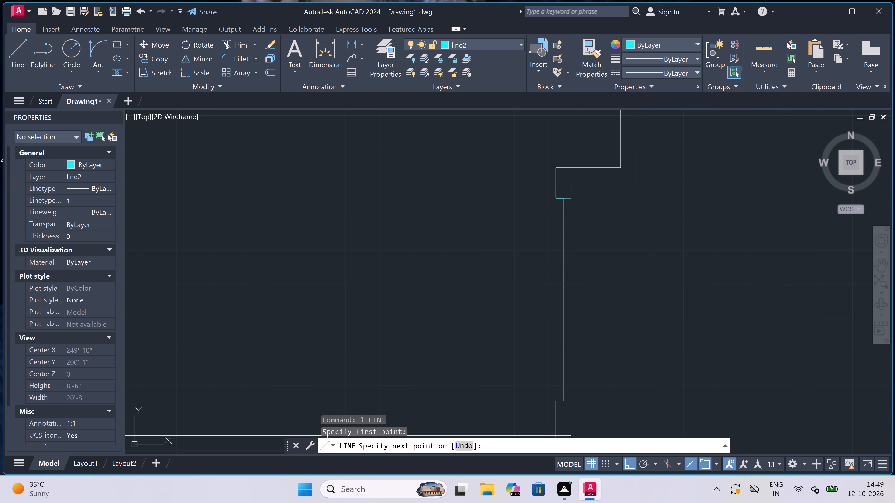
left_click(573, 399)
key("Escape")
key("space")
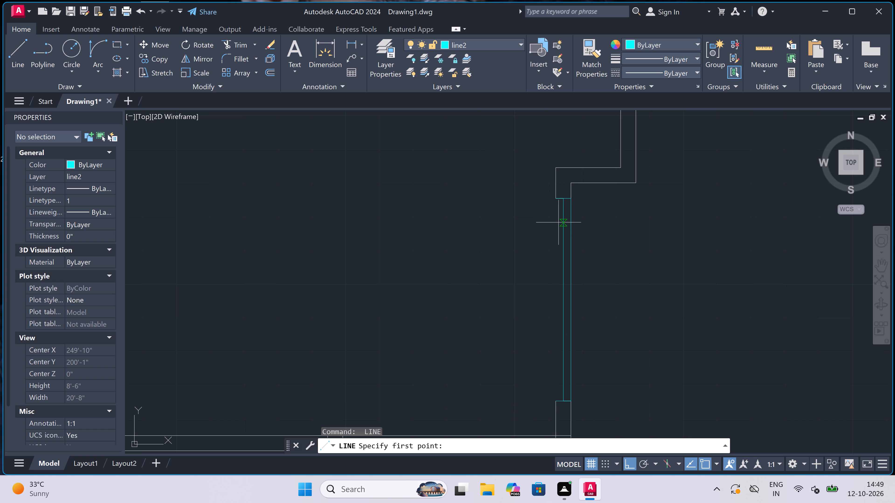
left_click_drag(555, 199, 554, 214)
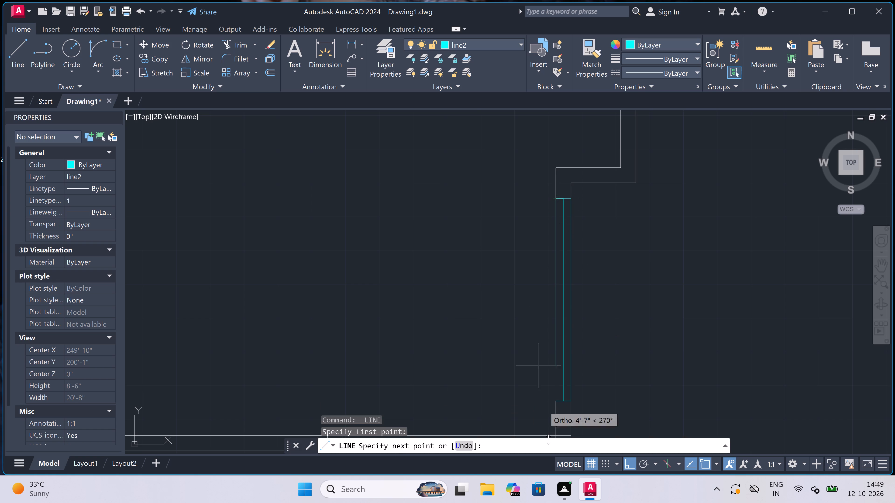
left_click(556, 401)
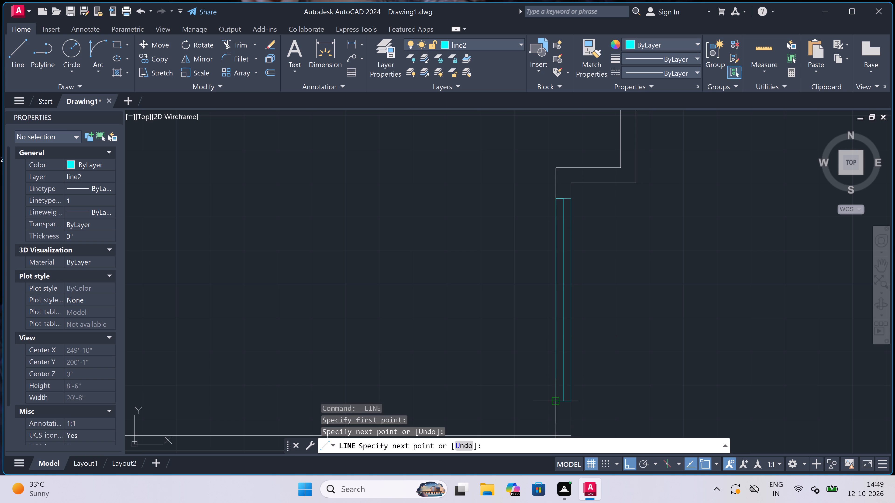
key("Escape")
Erase the two vertical partition lines below the room's bottom wall.
scroll(512, 318, "down", 3)
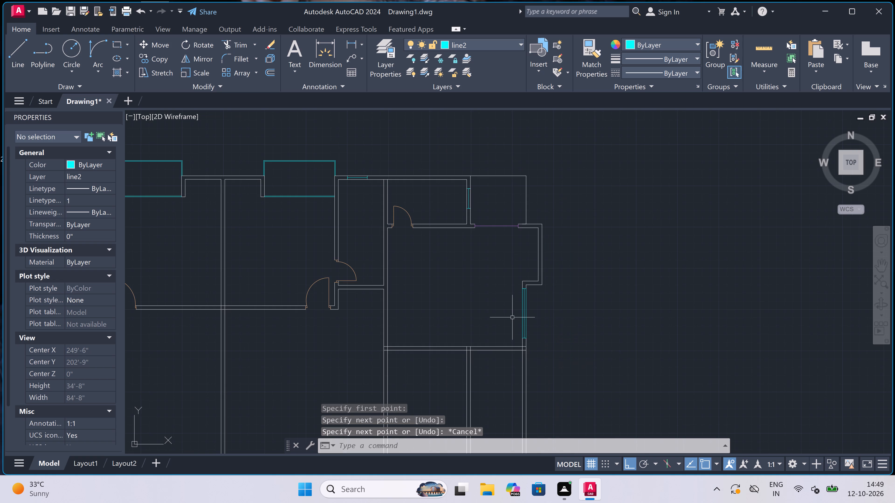
scroll(544, 296, "down", 3)
scroll(527, 319, "up", 1)
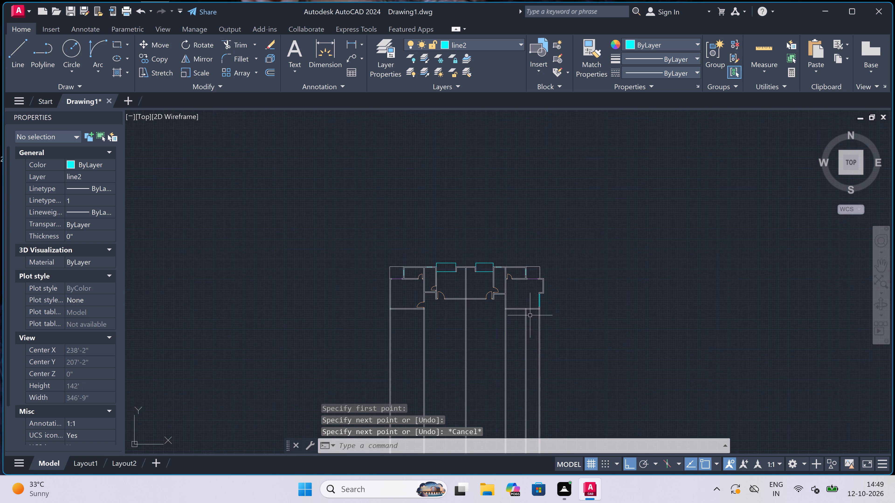
scroll(527, 319, "up", 4)
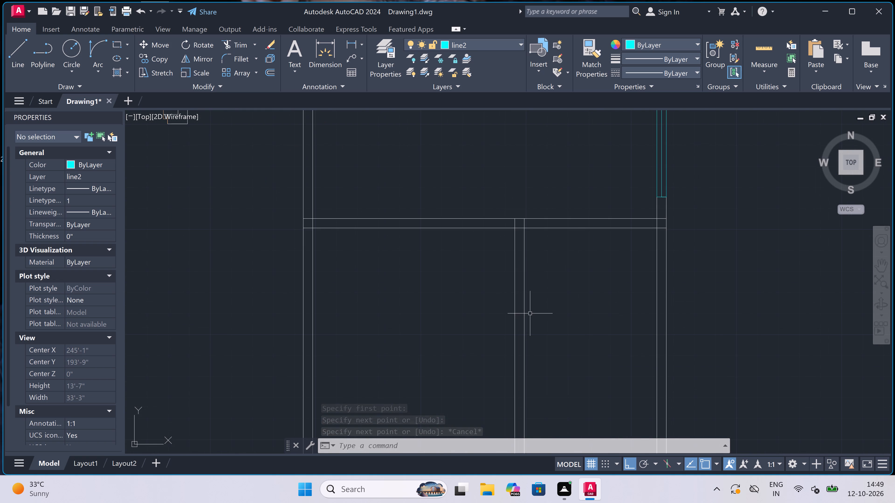
key("Escape")
left_click(550, 300)
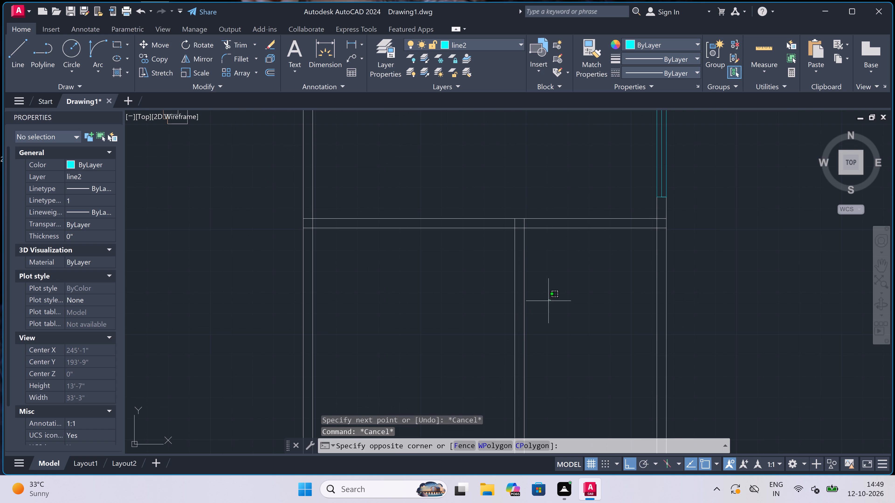
left_click(489, 338)
key("Delete")
key("Delete")
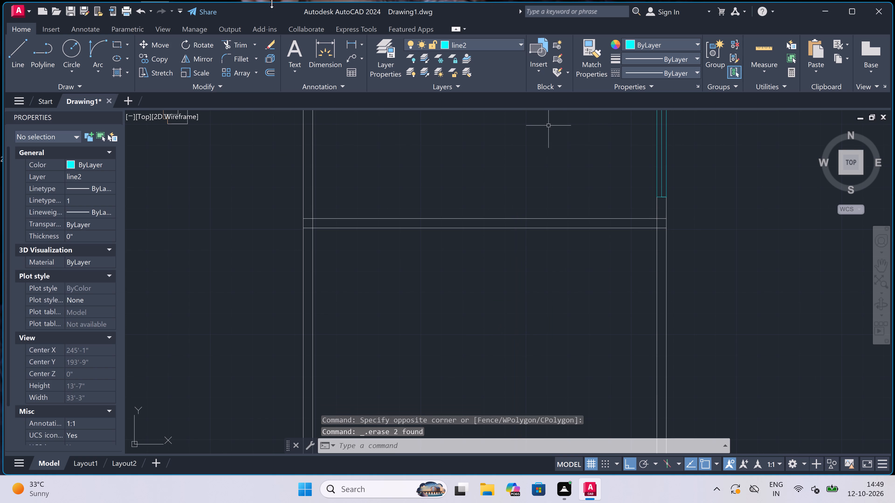
On layer 0, offset the lower line of the room's bottom wall 6' downward.
left_click(503, 44)
left_click(490, 62)
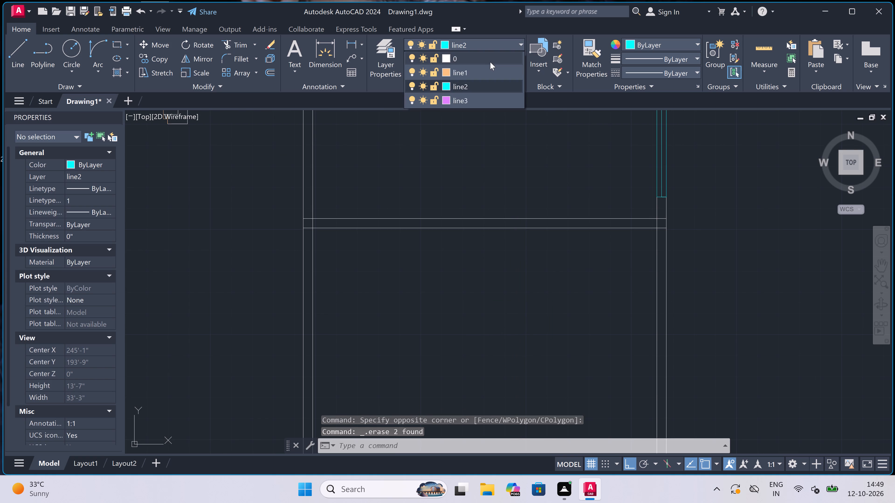
key("o")
key("space")
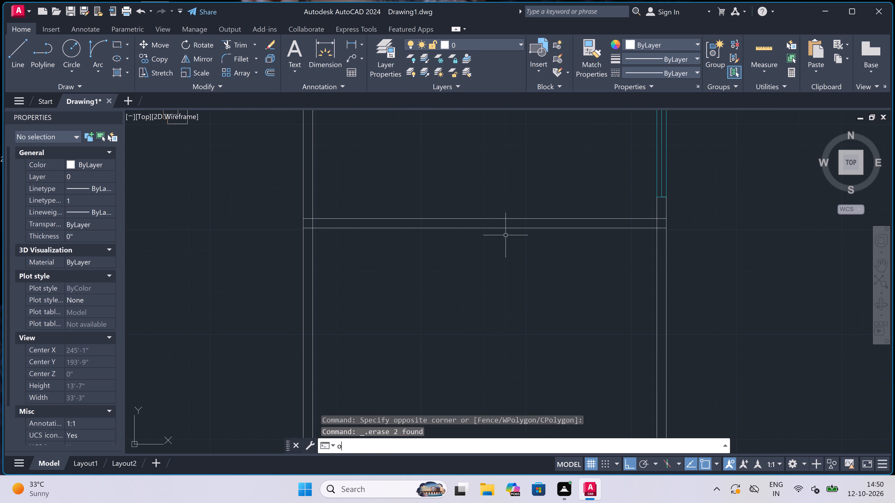
left_click(506, 226)
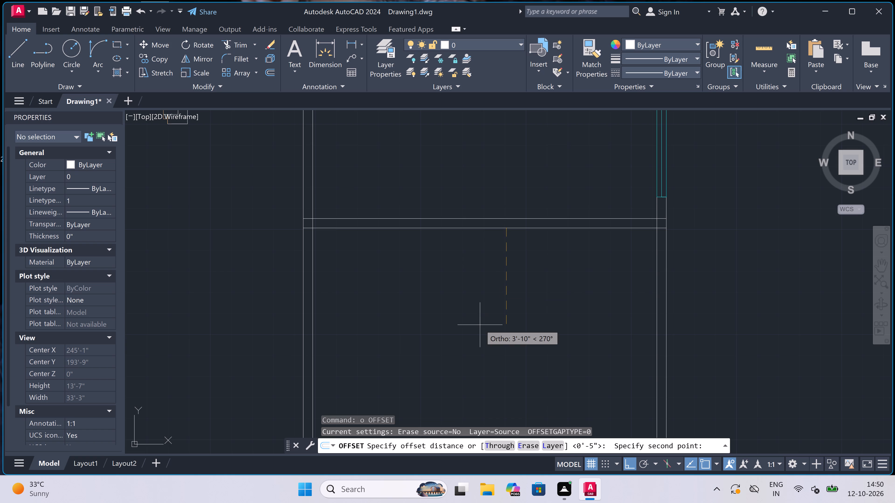
type("6'")
key("space")
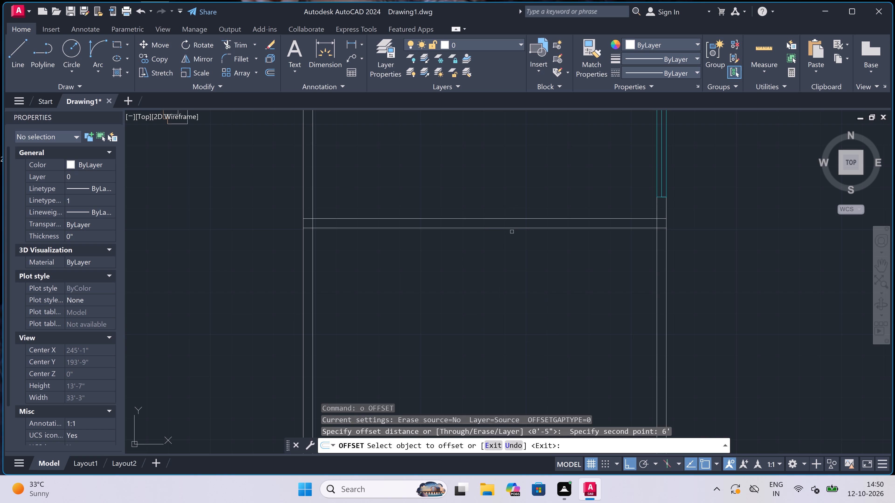
left_click_drag(513, 229, 513, 232)
left_click(497, 291)
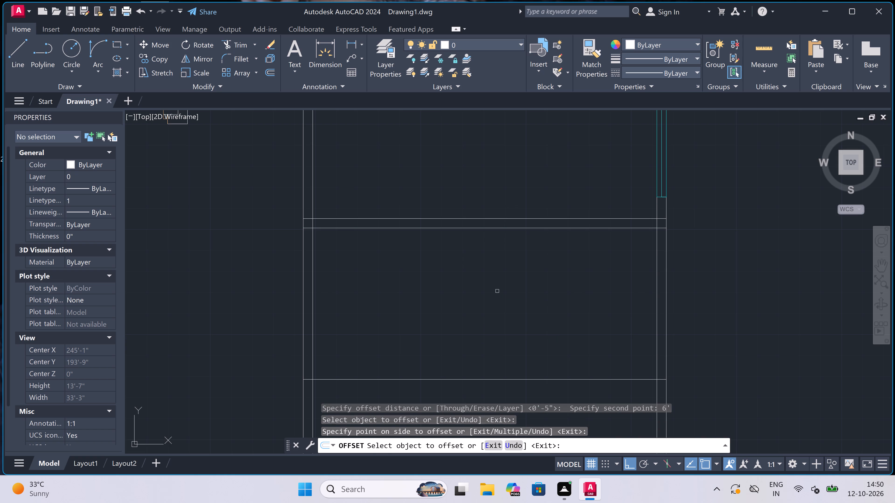
key("Escape")
Offset the new horizontal line 4.5" downward to give the wall its thickness.
scroll(497, 278, "down", 3)
scroll(491, 313, "up", 2)
key("space")
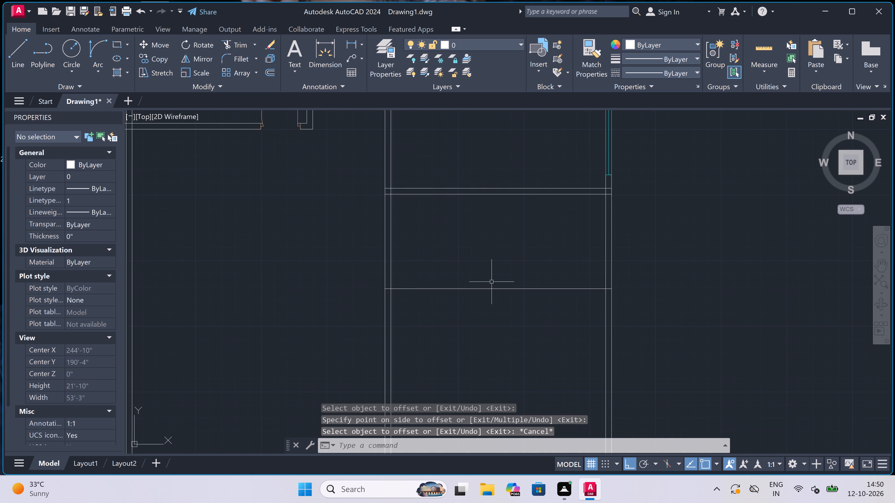
left_click(487, 290)
scroll(482, 307, "up", 3)
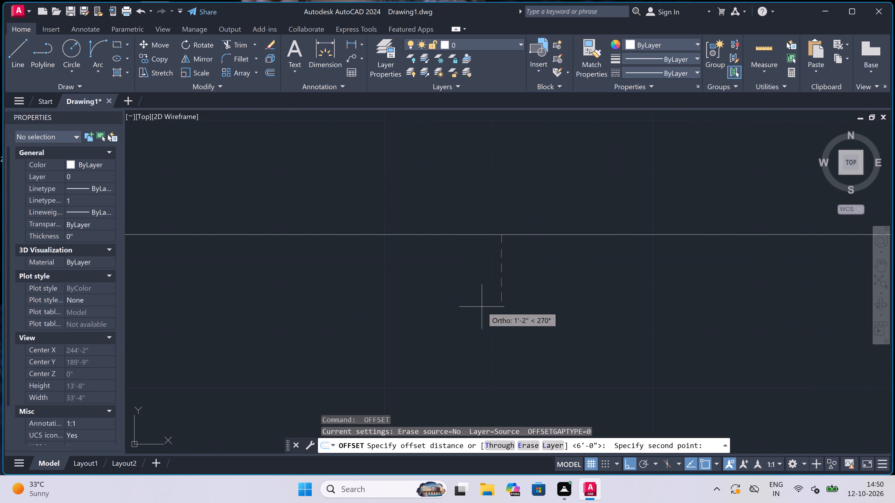
type("4.5\"")
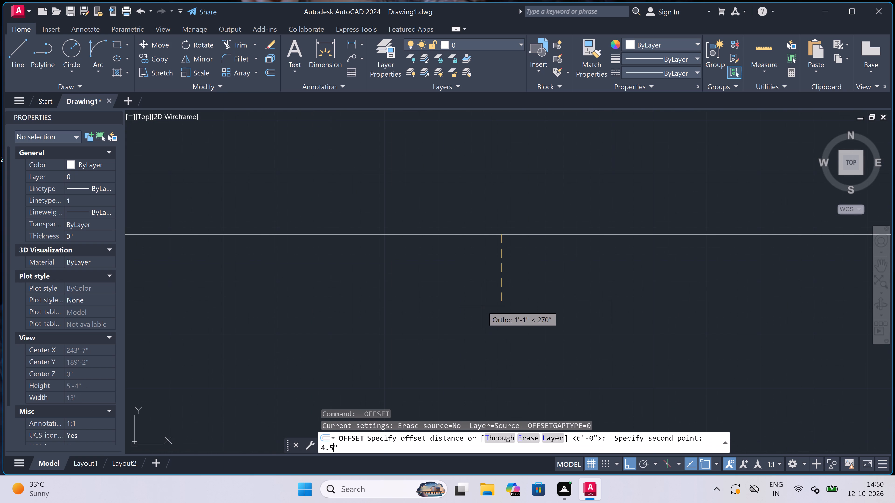
key("space")
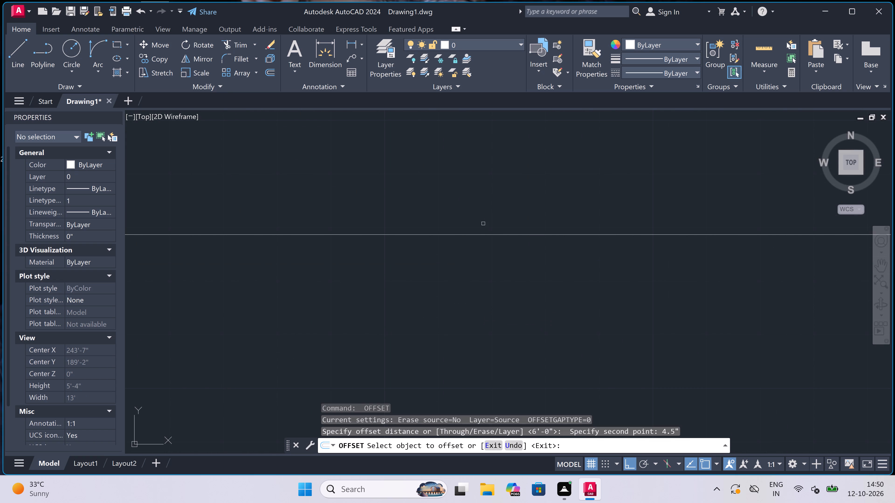
left_click_drag(482, 235, 480, 245)
left_click(465, 298)
scroll(465, 297, "down", 2)
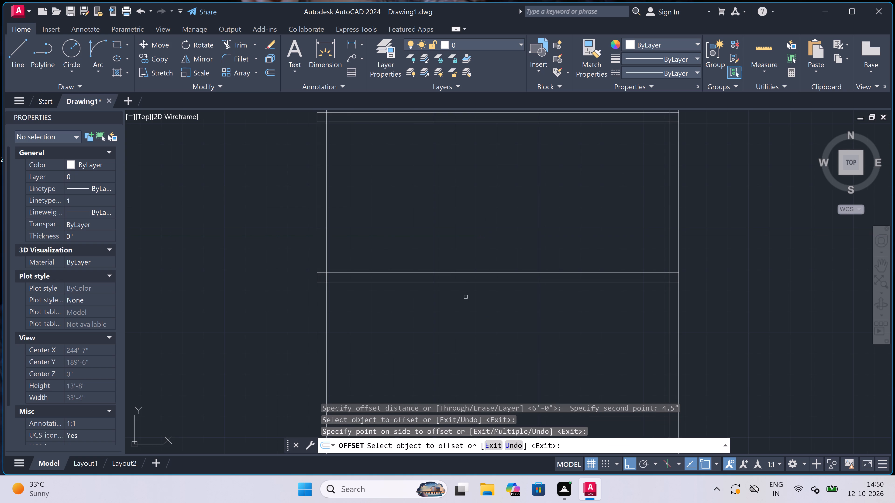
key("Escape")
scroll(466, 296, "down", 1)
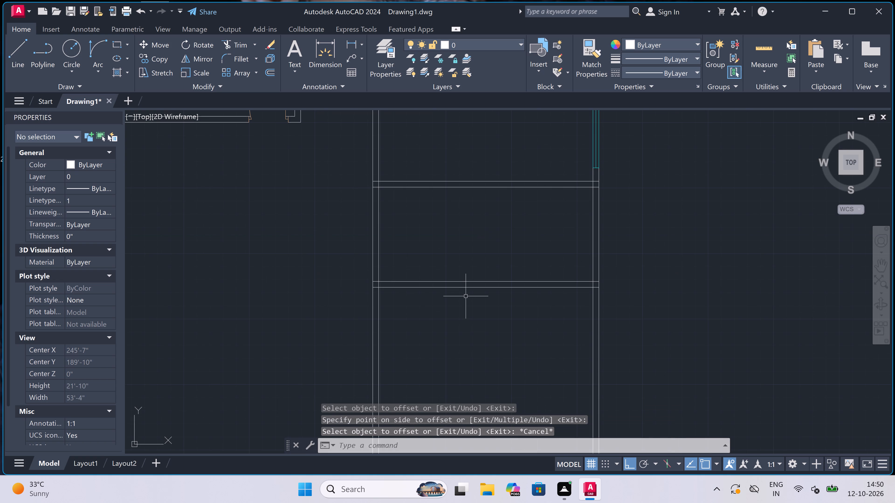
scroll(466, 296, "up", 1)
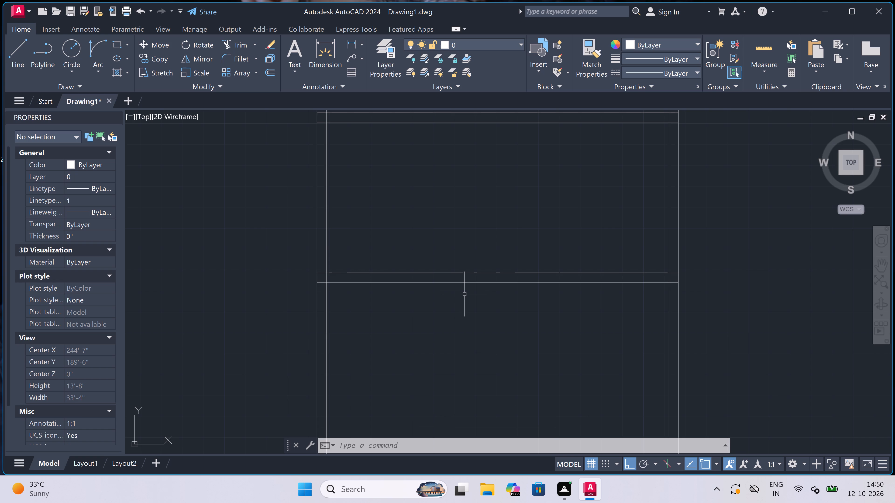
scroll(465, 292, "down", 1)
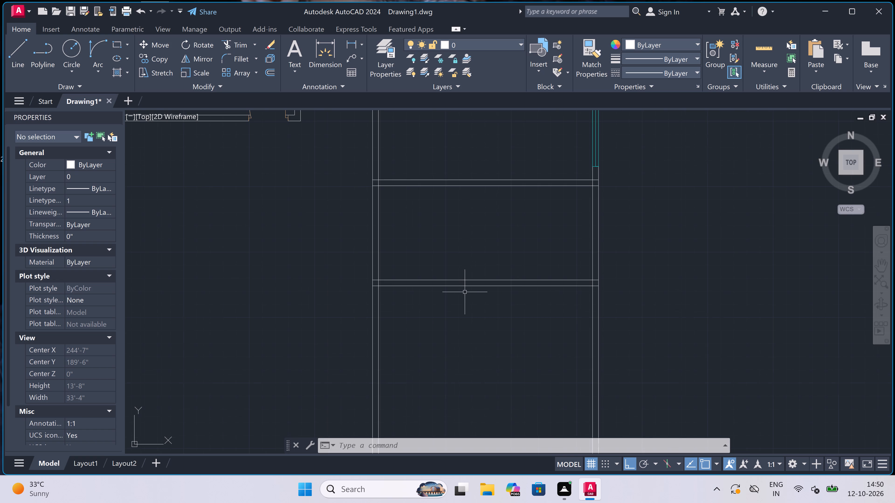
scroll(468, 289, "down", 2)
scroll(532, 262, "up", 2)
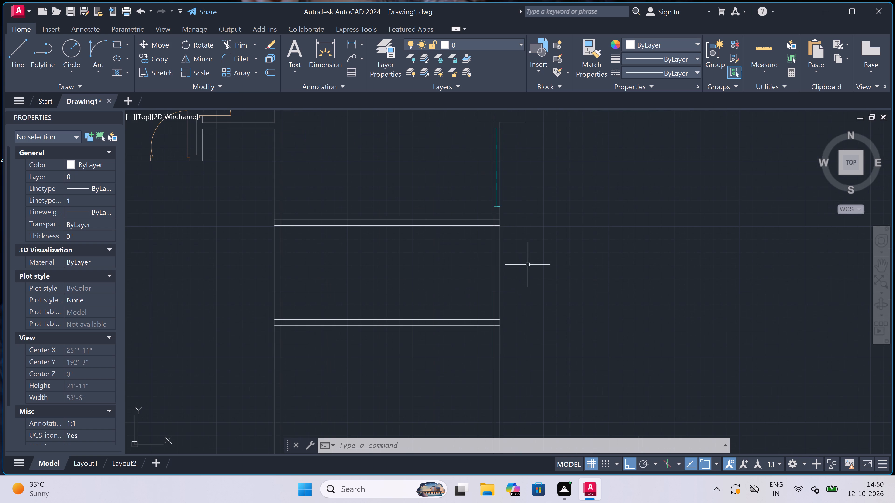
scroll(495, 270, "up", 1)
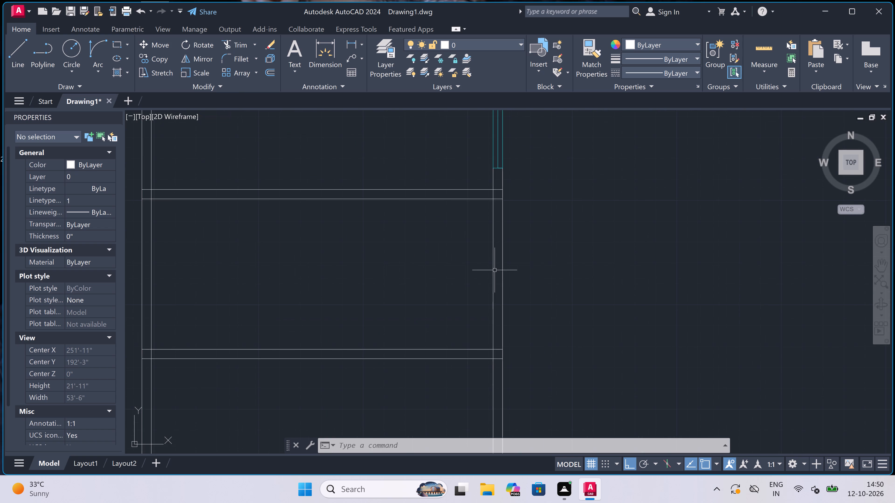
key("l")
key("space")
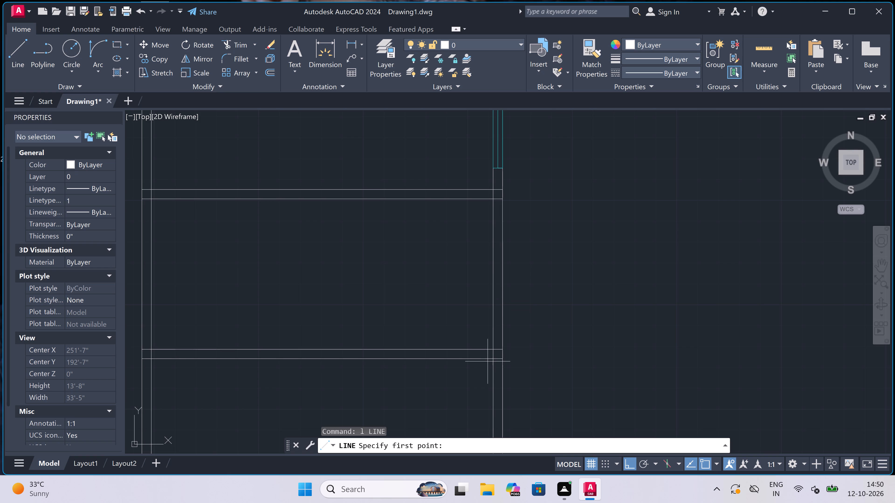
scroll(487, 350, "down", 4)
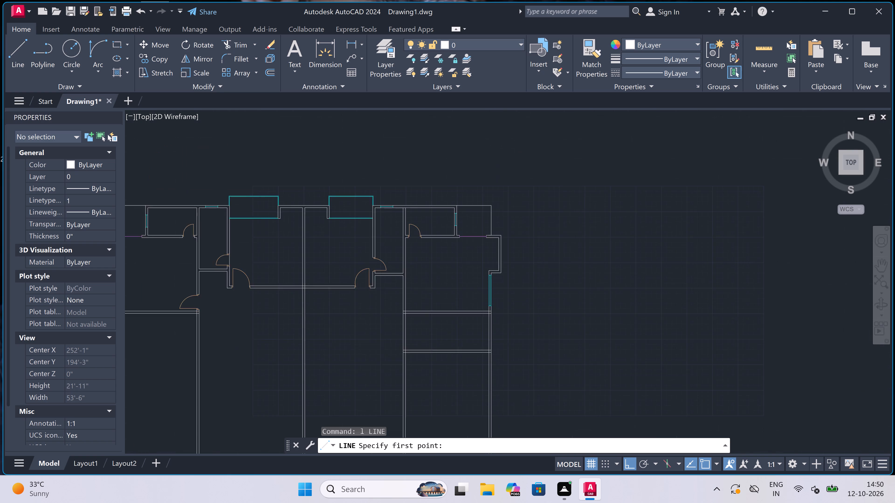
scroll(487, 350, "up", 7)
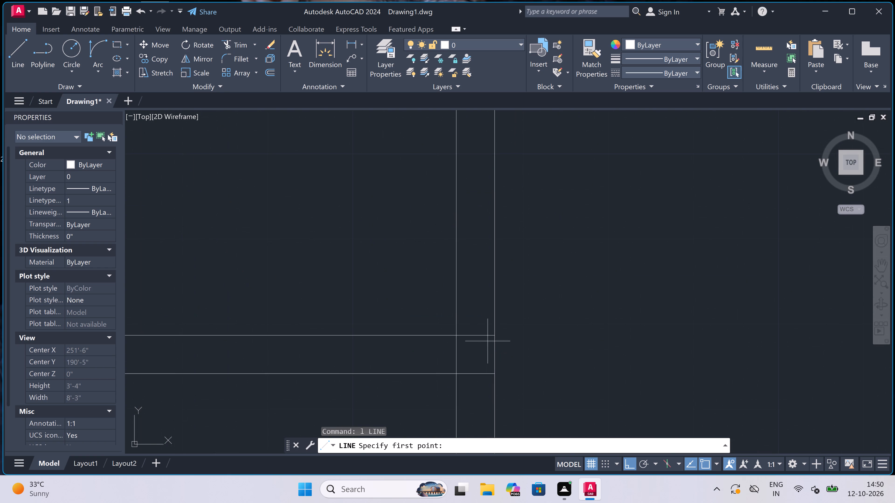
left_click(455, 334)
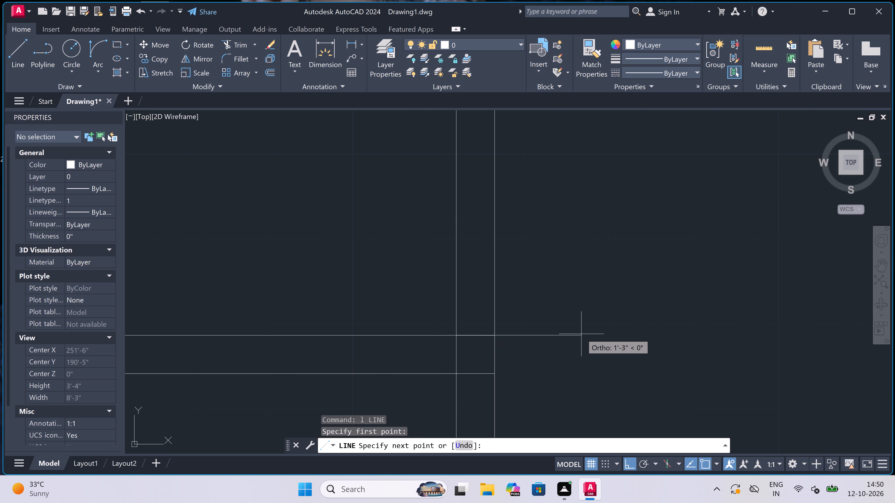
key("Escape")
On layer line2, draw a line from the lower wall's inner corner across the exterior wall, extending 1.5' and another 3" outward.
left_click(470, 45)
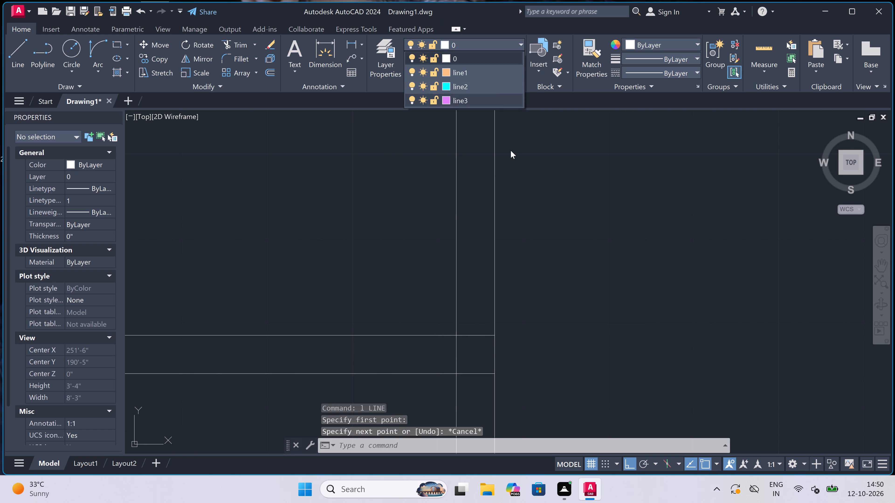
left_click(492, 85)
key("space")
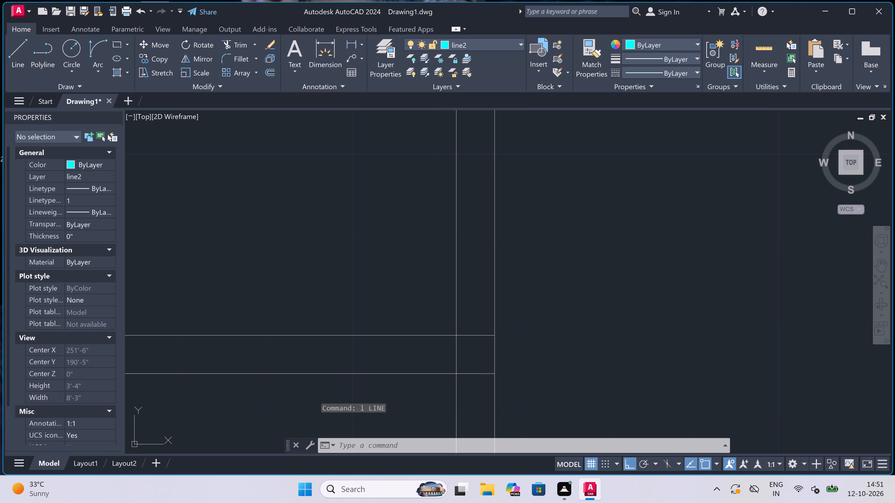
left_click(455, 335)
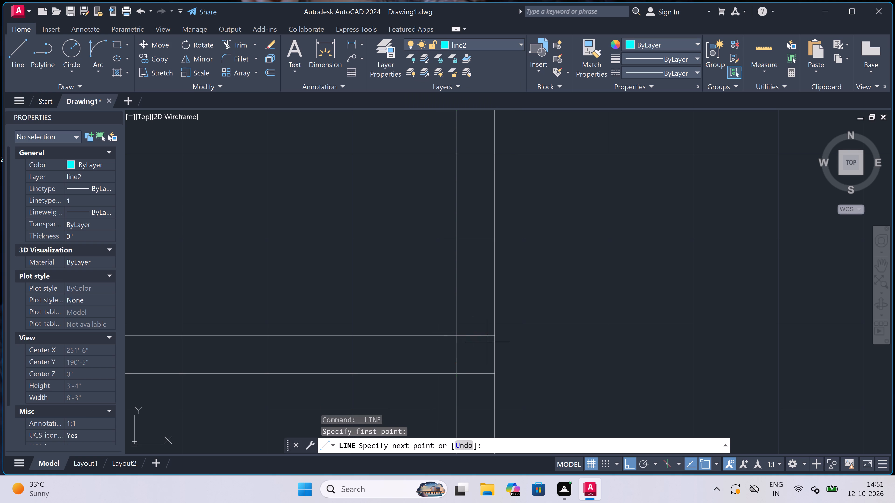
left_click(493, 334)
type("1.")
key("5")
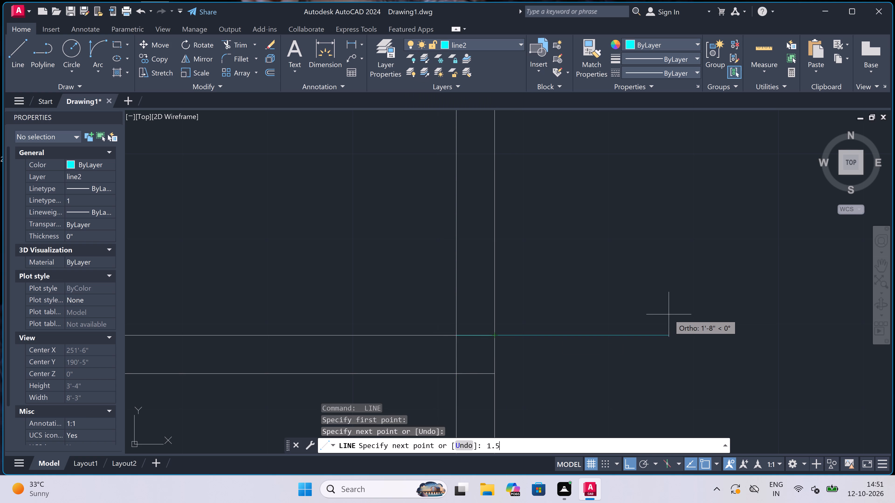
key("BackSpace")
key("BackSpace")
key("BackSpace")
key("1")
type(".5'")
key("space")
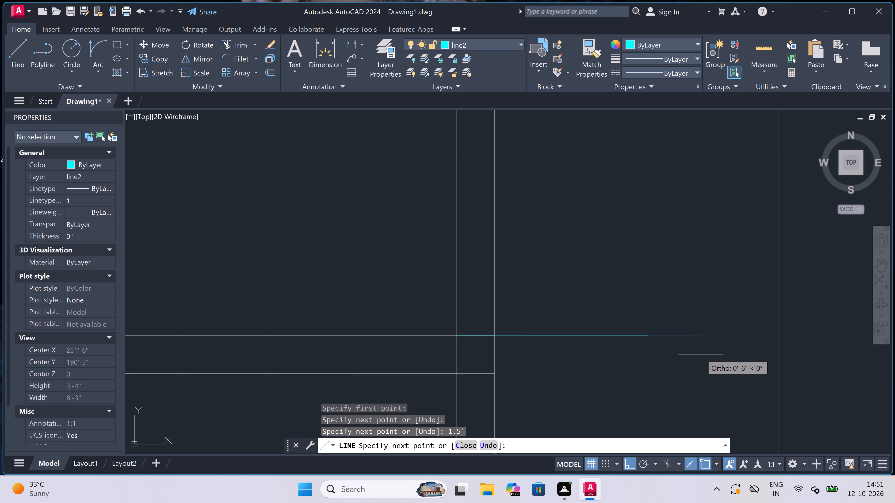
key("3")
type("\"")
key("space")
Continue the line up to align with the upper wall's top line, and back to the exterior wall's outer face.
scroll(628, 314, "down", 4)
scroll(633, 222, "up", 1)
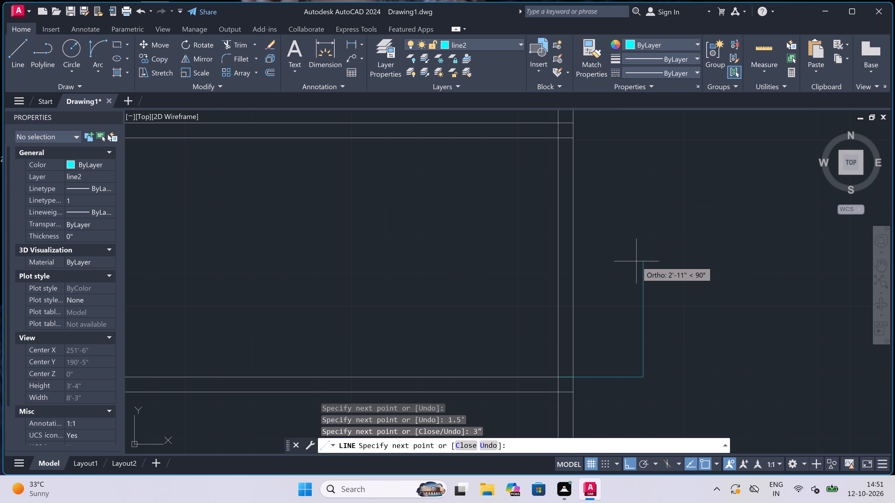
scroll(636, 261, "down", 1)
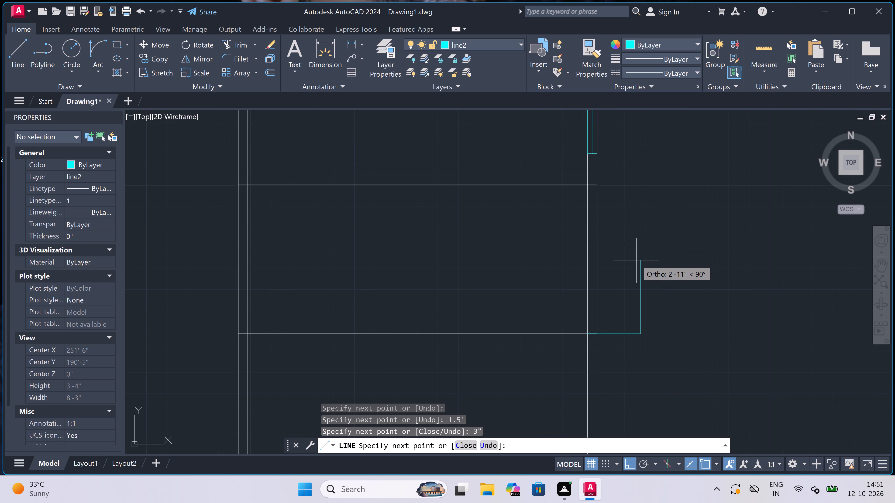
scroll(632, 167, "up", 2)
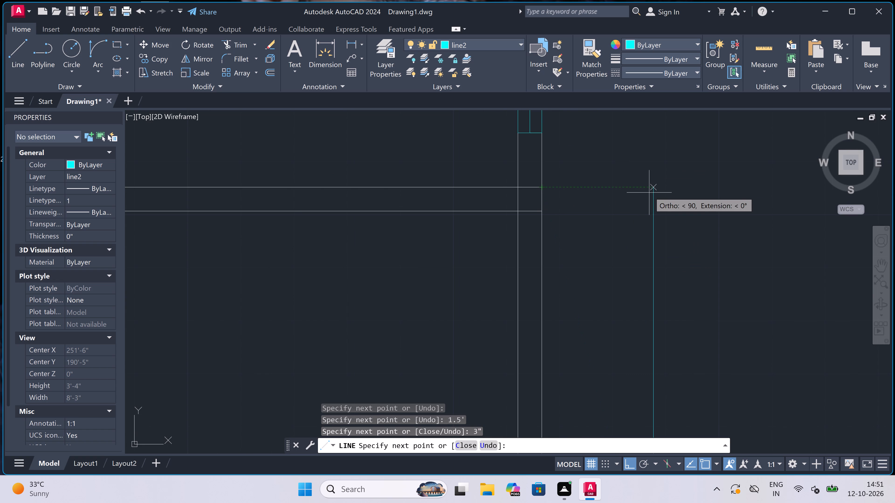
left_click(656, 185)
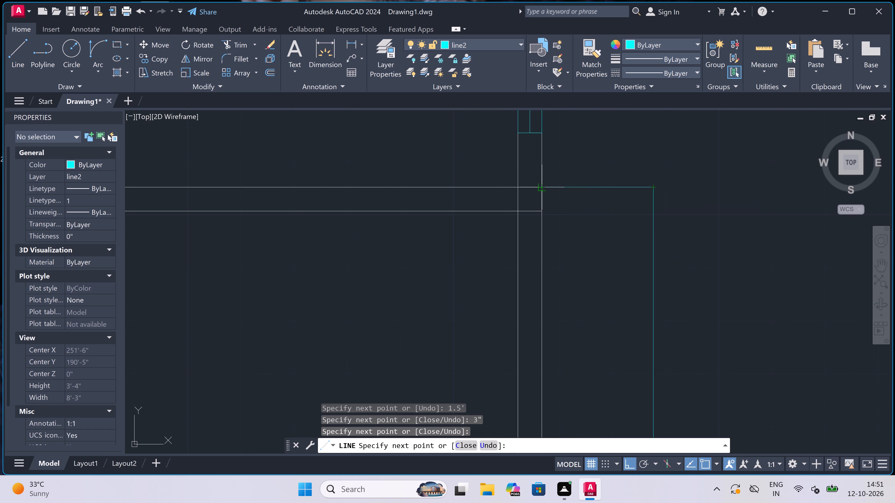
double_click(545, 187)
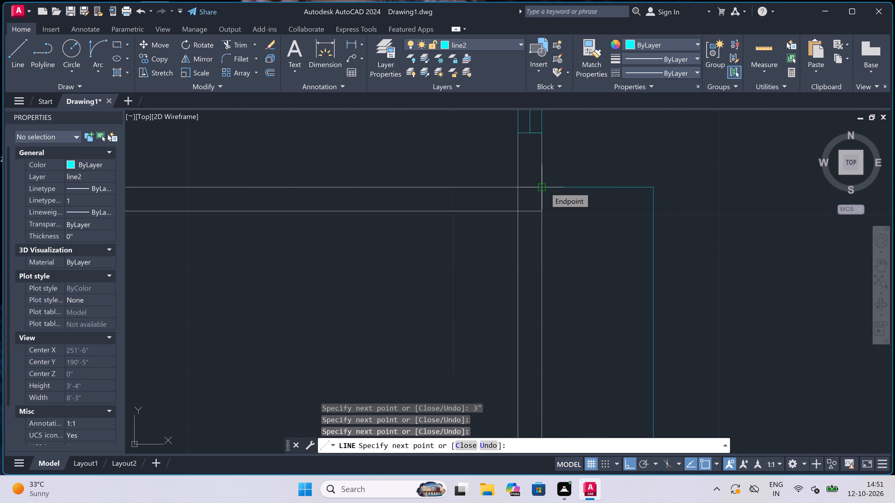
Continue the line 1" down the wall face, across to the projection's outer vertical line, and 1" back inward.
scroll(545, 187, "up", 1)
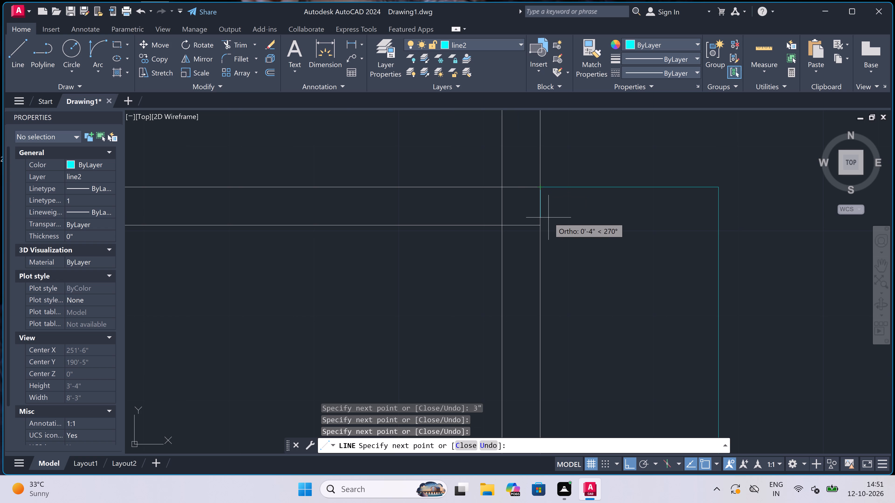
type("1\"")
key("space")
scroll(548, 217, "down", 1)
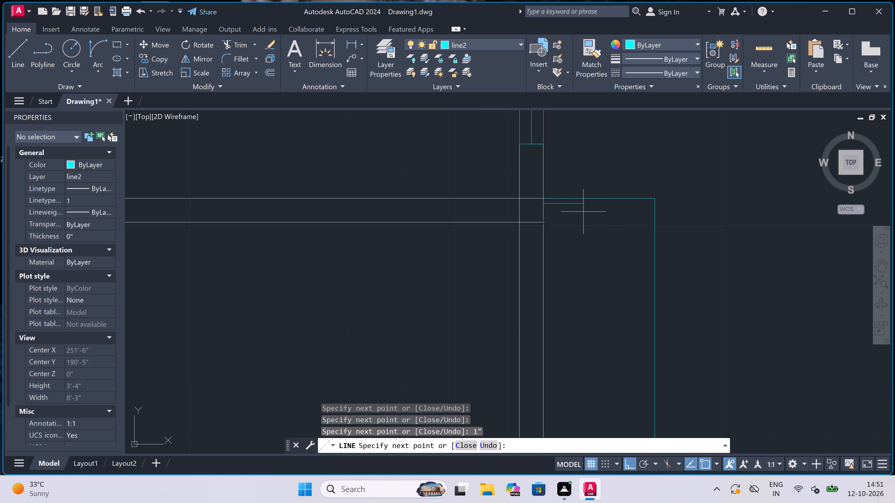
scroll(611, 205, "down", 6)
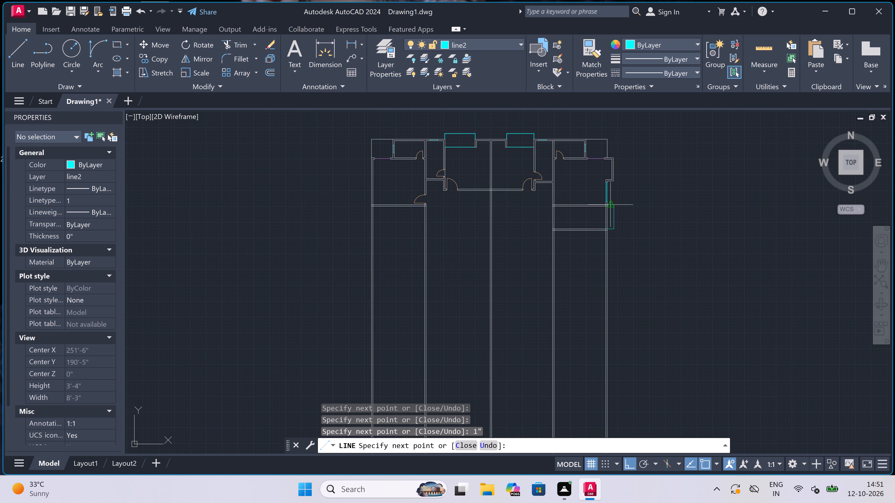
scroll(612, 205, "up", 5)
scroll(634, 199, "up", 2)
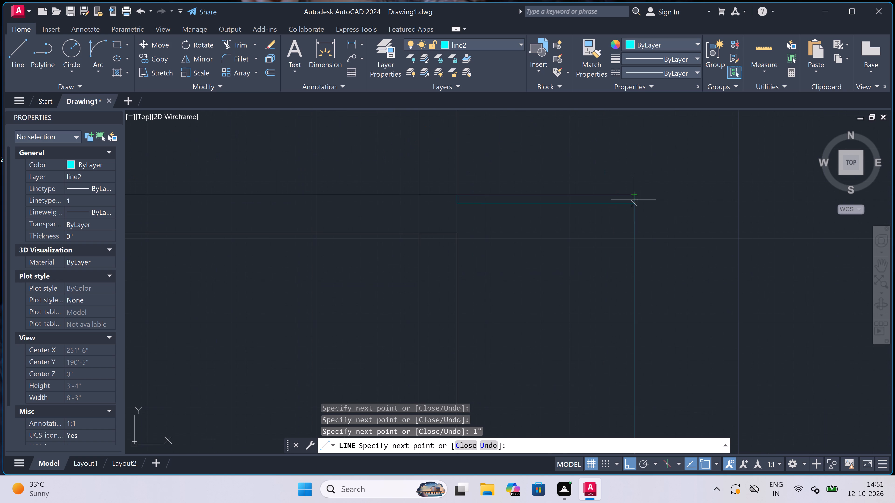
left_click(632, 203)
type("1\"")
key("space")
Complete the projection's inner outline down to its bottom line, 1" up, and back to the exterior wall's inner face.
scroll(604, 222, "down", 6)
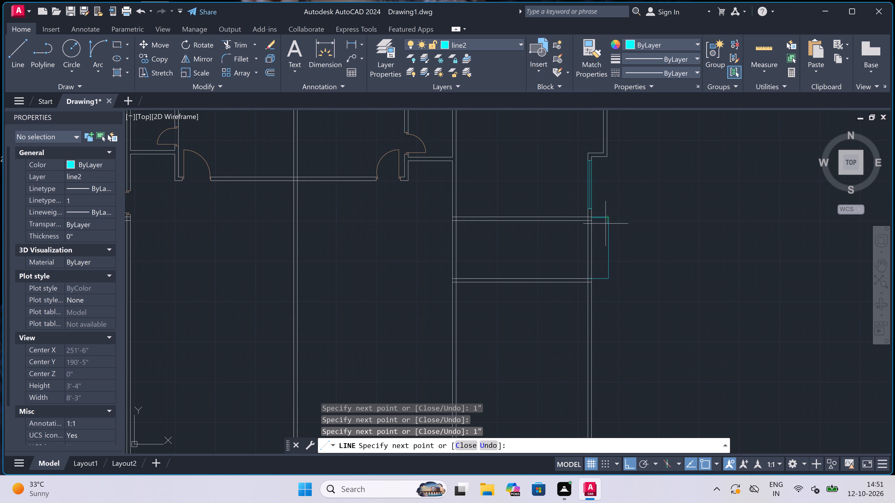
scroll(610, 273, "up", 4)
scroll(583, 308, "up", 3)
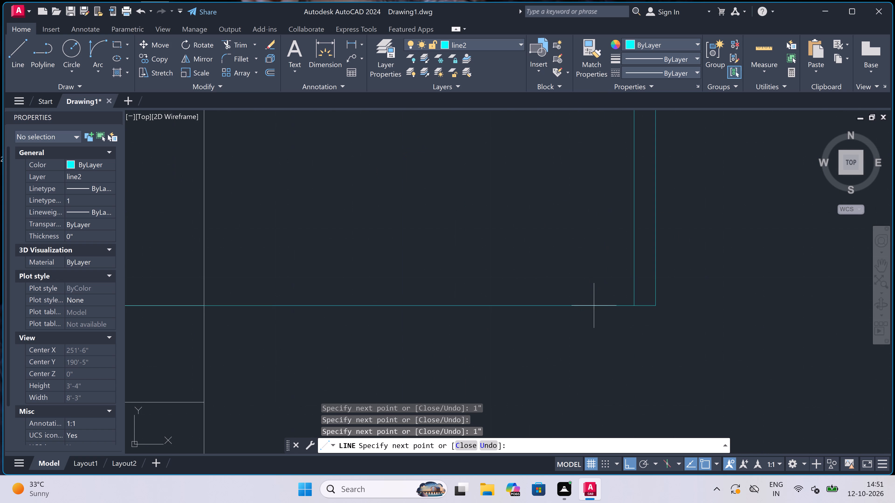
left_click(633, 304)
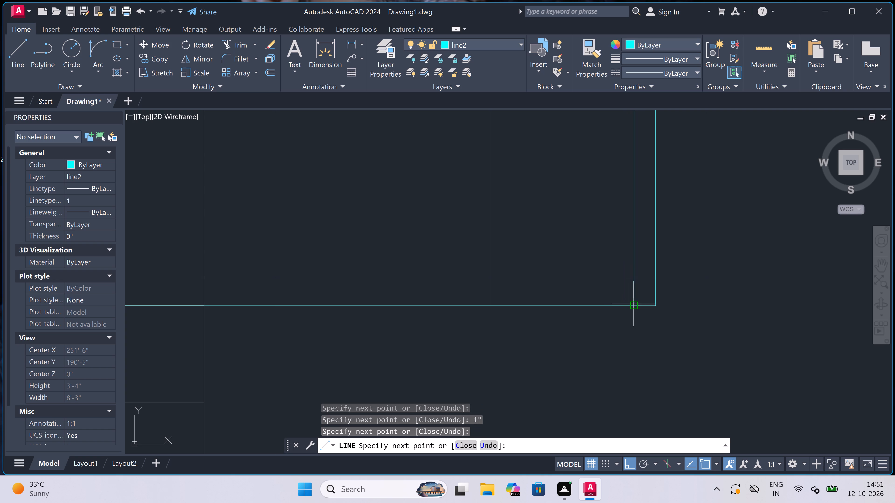
type("1\"")
key("space")
scroll(641, 254, "down", 3)
scroll(526, 266, "up", 1)
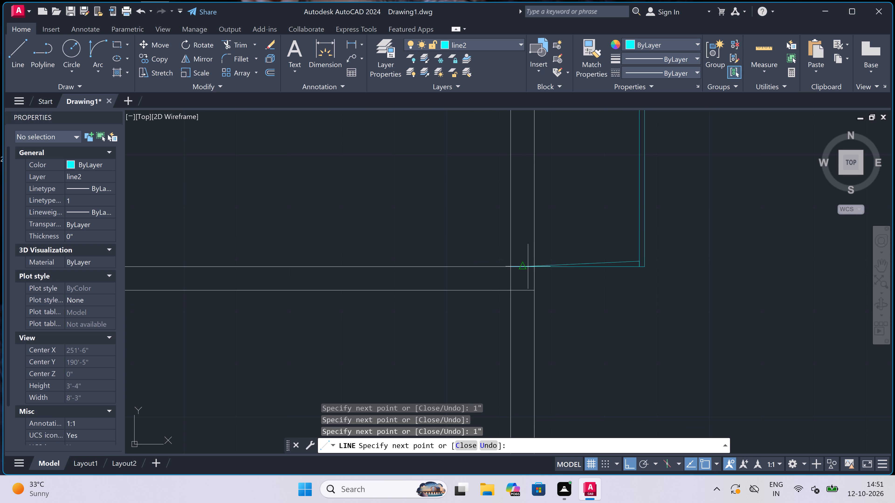
scroll(527, 267, "up", 1)
left_click(489, 255)
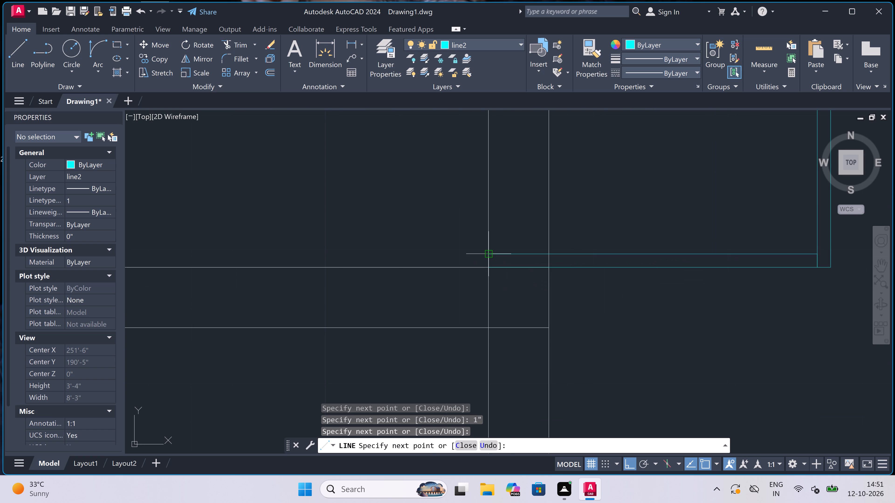
key("Escape")
Trim the wall and projection lines inside the exterior wall at the lower wall junction, and the inner face between the lower wall's lines.
type("tr")
key("space")
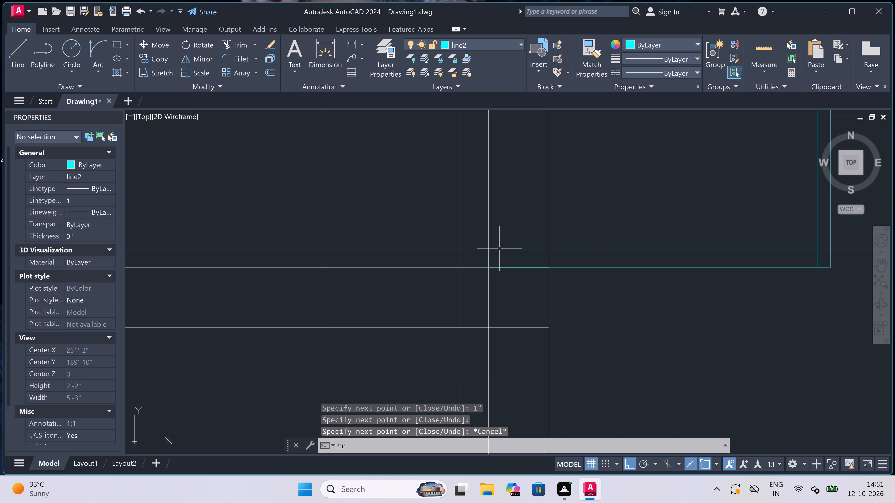
left_click(514, 233)
left_click(514, 236)
double_click(523, 375)
double_click(523, 268)
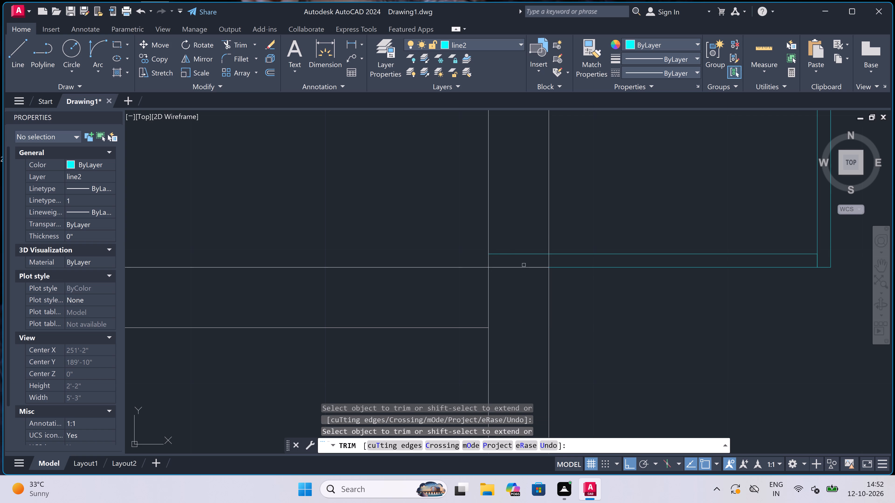
left_click(527, 240)
left_click(527, 246)
left_click(520, 311)
left_click(520, 236)
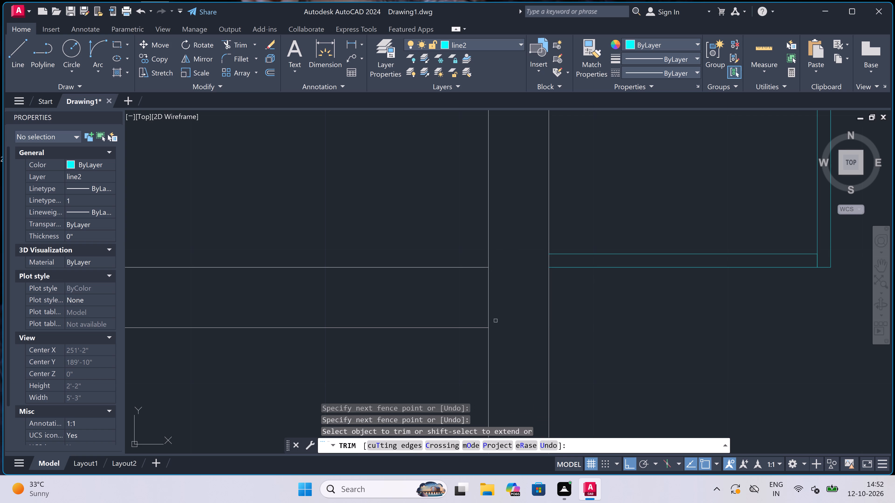
left_click(498, 314)
left_click(474, 312)
Trim the lines crossing the exterior wall at the upper wall junction, and the inner face between the upper wall's two lines.
scroll(486, 307, "down", 5)
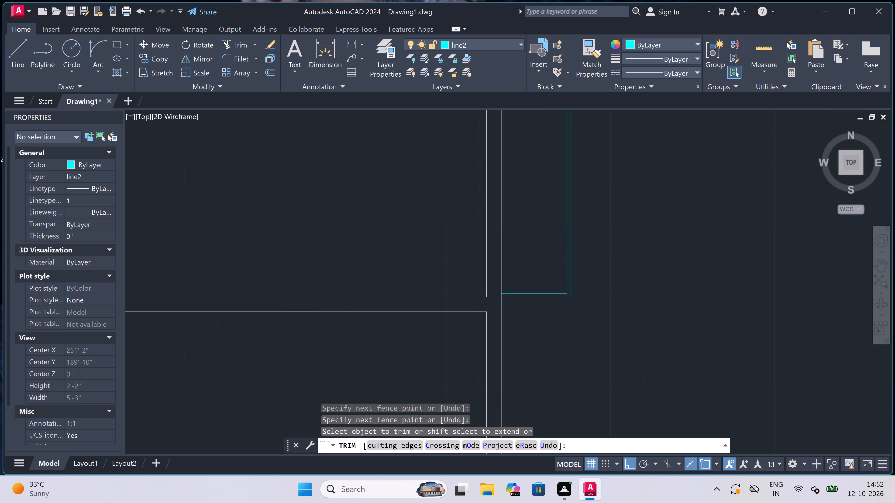
scroll(502, 171, "up", 3)
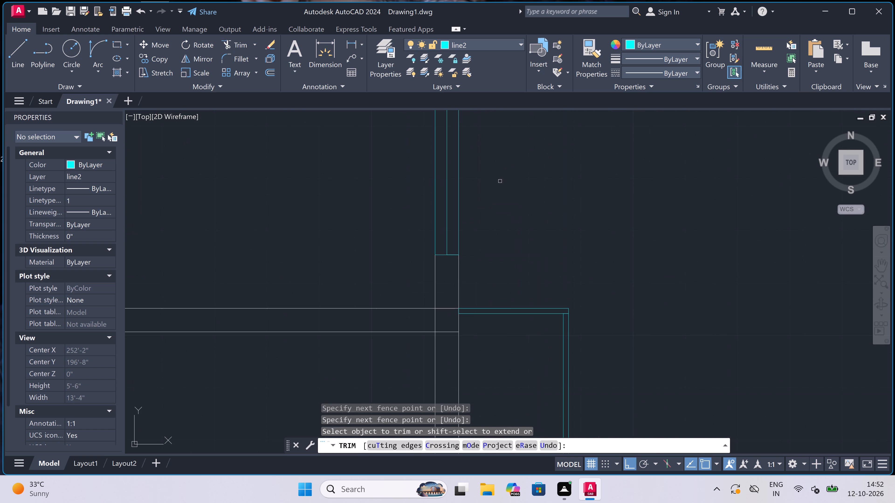
scroll(480, 294, "down", 3)
scroll(471, 309, "up", 3)
left_click(471, 309)
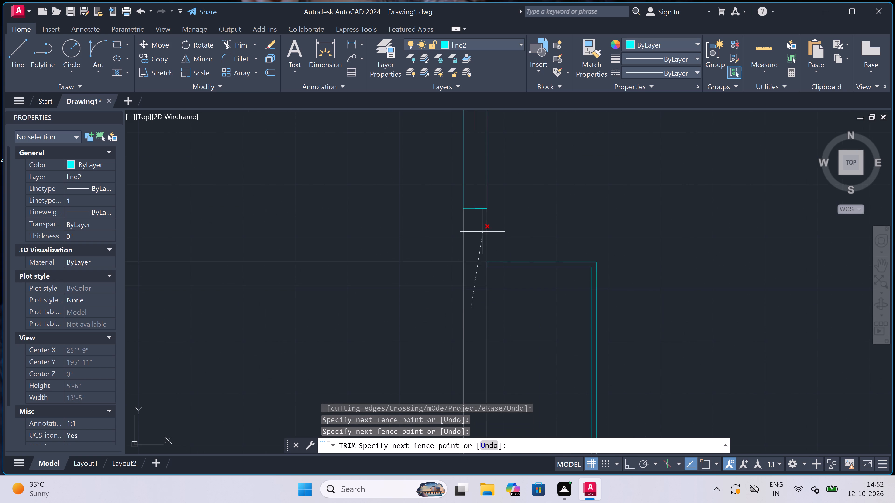
left_click(483, 232)
scroll(472, 281, "up", 3)
left_click(475, 260)
left_click_drag(321, 262, 369, 262)
scroll(443, 262, "down", 9)
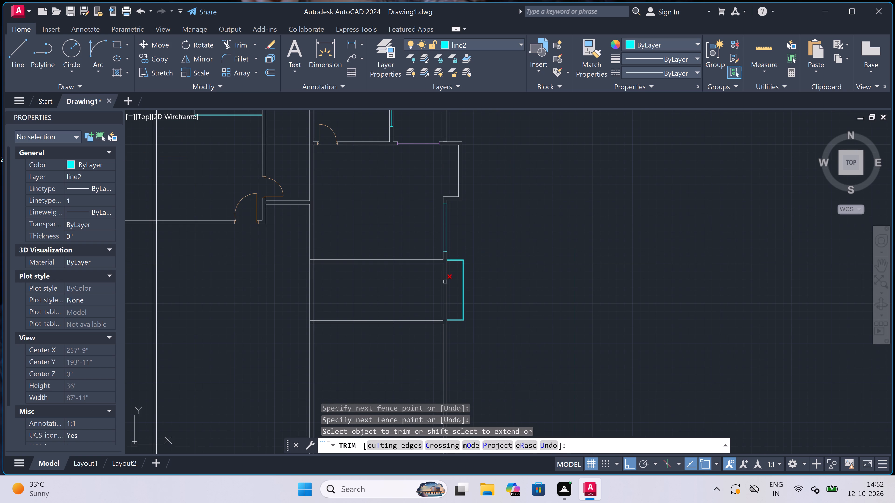
Extend the upper wall's bottom line and the lower wall's top line to the exterior wall's outer face.
key("Escape")
type("ex")
key("space")
scroll(440, 246, "up", 1)
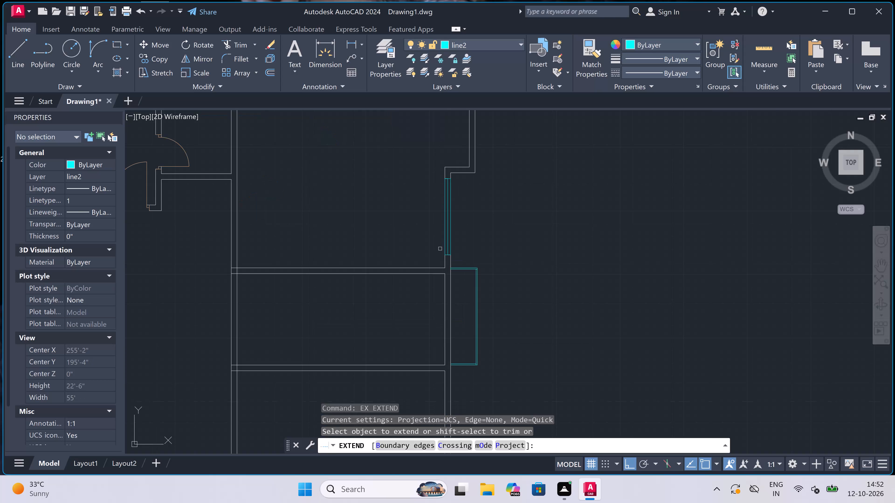
scroll(439, 280, "up", 1)
left_click(440, 269)
scroll(440, 269, "down", 2)
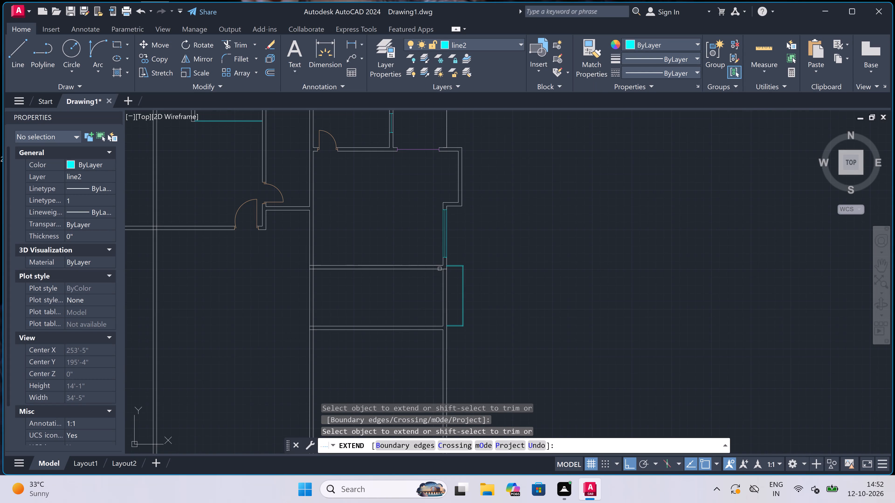
scroll(436, 325, "up", 2)
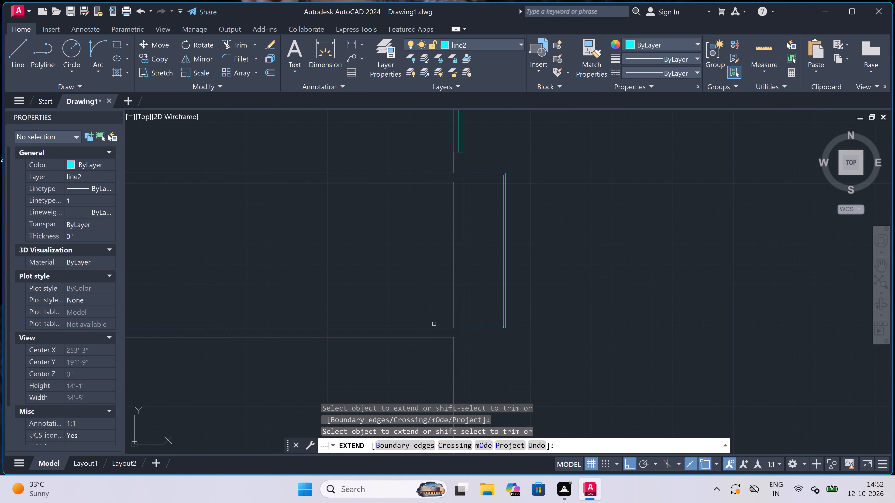
left_click(436, 328)
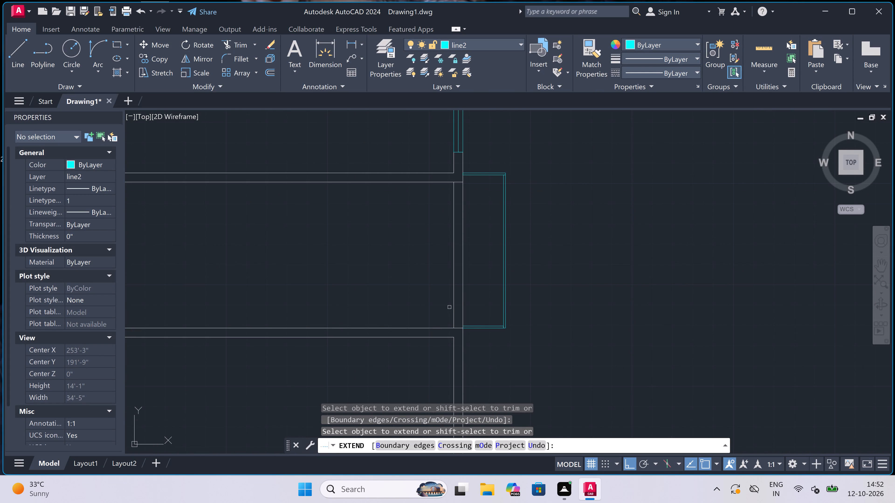
key("Escape")
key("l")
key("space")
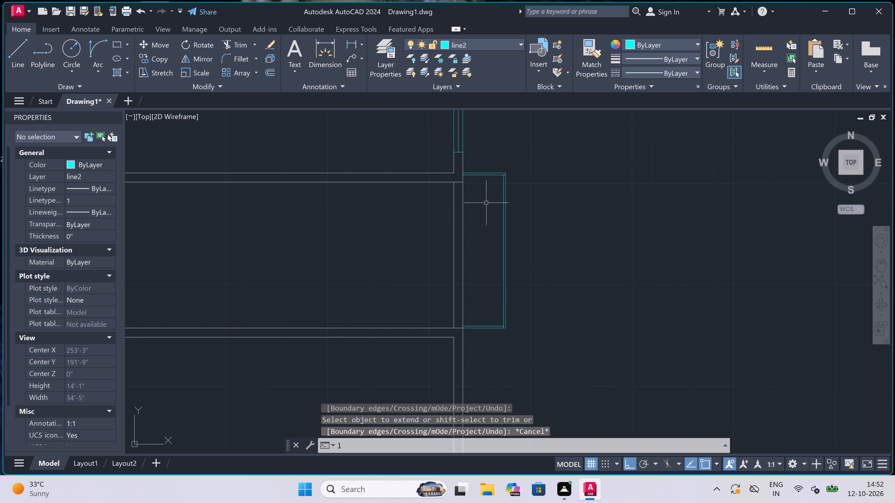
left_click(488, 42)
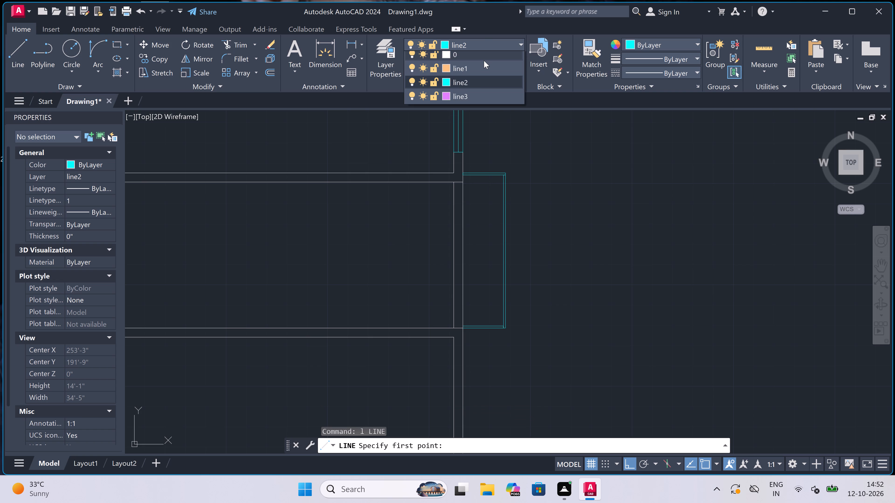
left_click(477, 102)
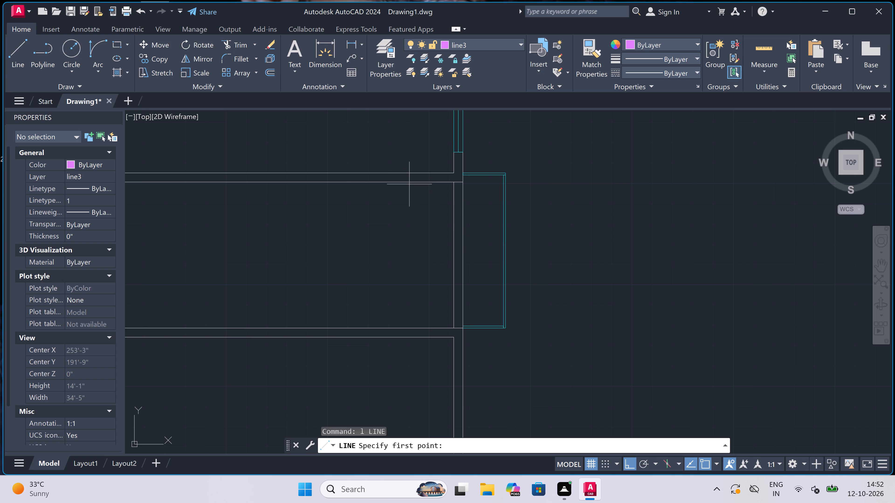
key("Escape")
On layer 0, draw a line down between the two walls inside the exterior wall, 4.5" inward, and back up to the upper wall.
left_click(488, 43)
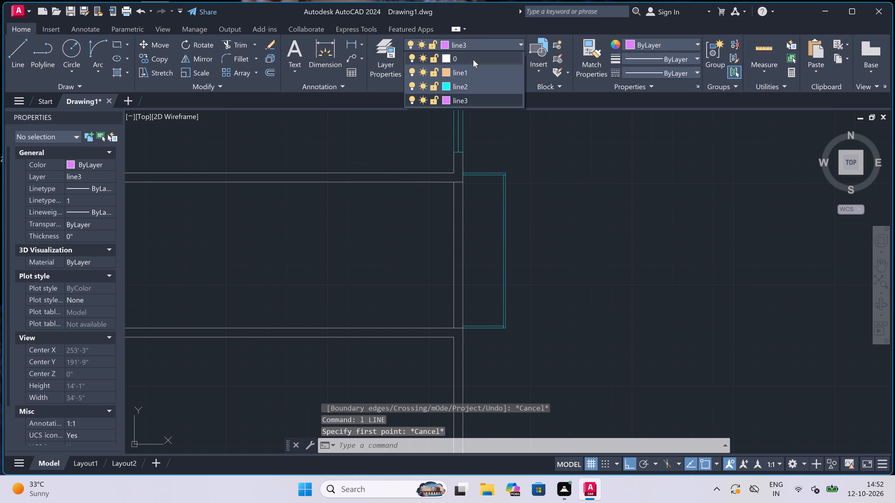
left_click(471, 58)
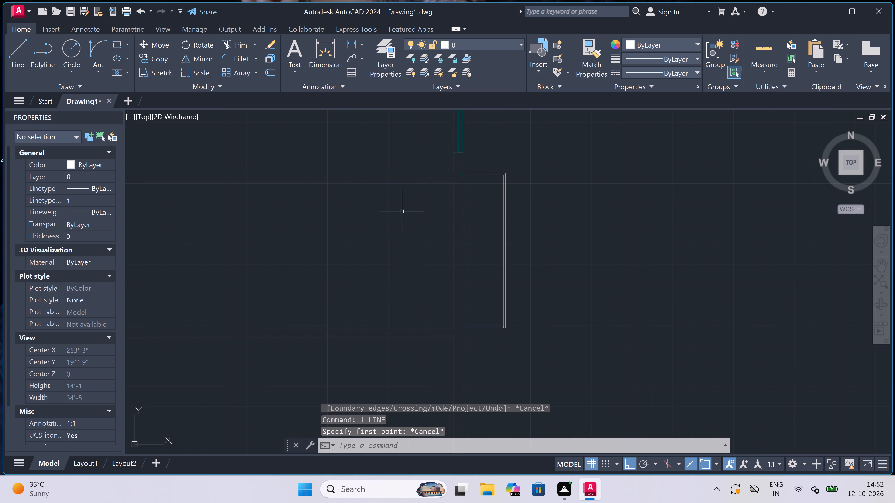
key("Escape")
left_click_drag(469, 228, 468, 230)
left_click(432, 251)
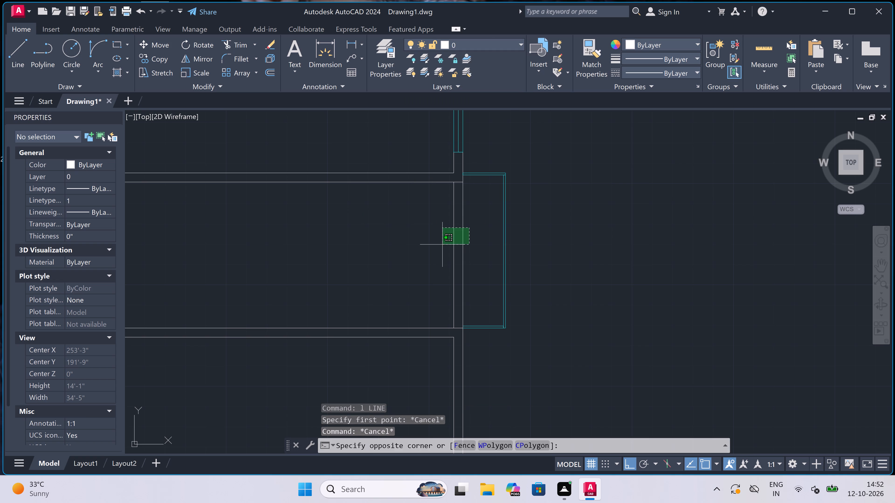
key("Escape")
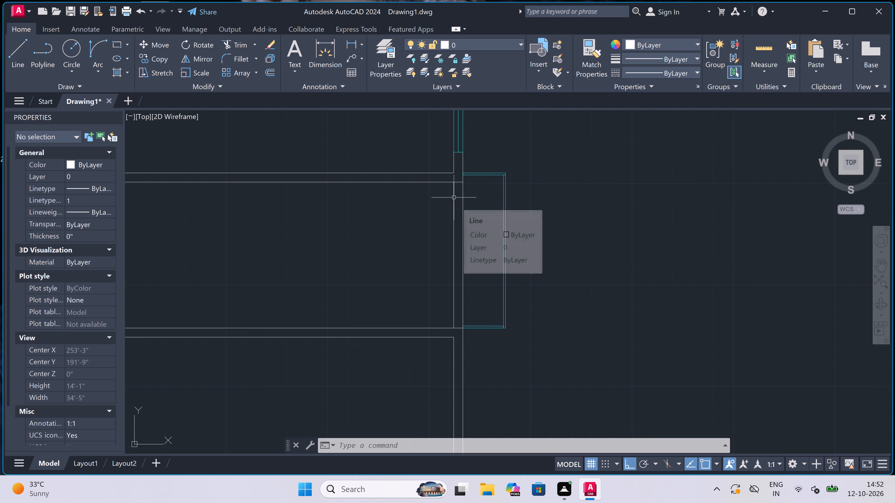
key("l")
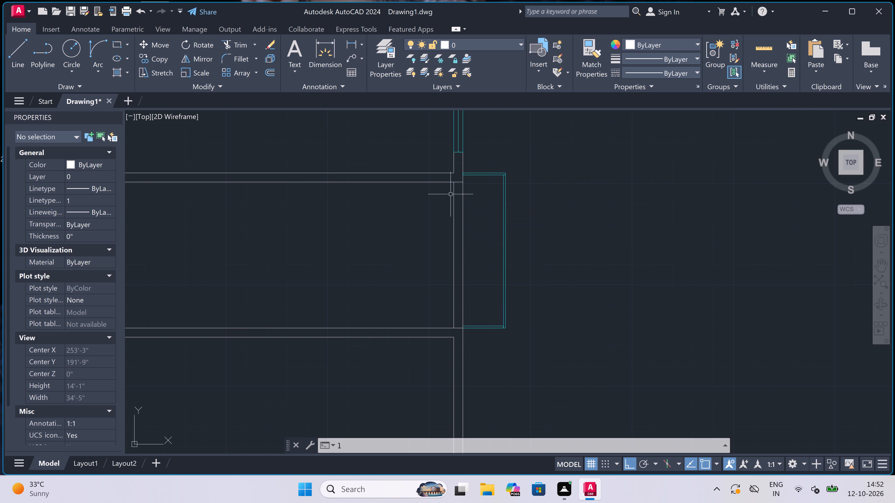
key("space")
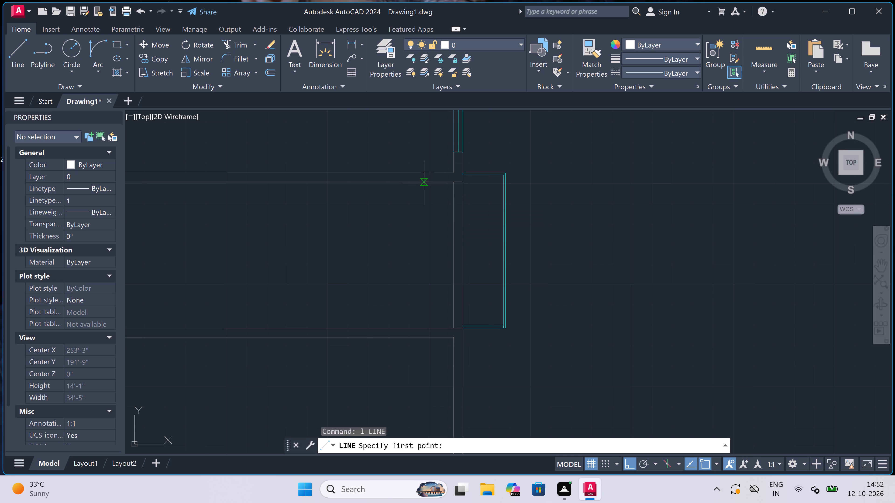
left_click(409, 183)
left_click_drag(409, 187, 409, 190)
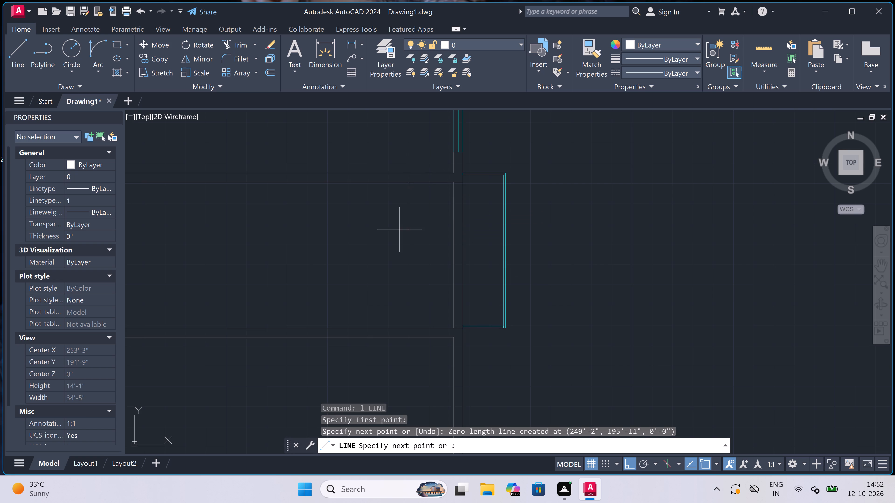
left_click(410, 326)
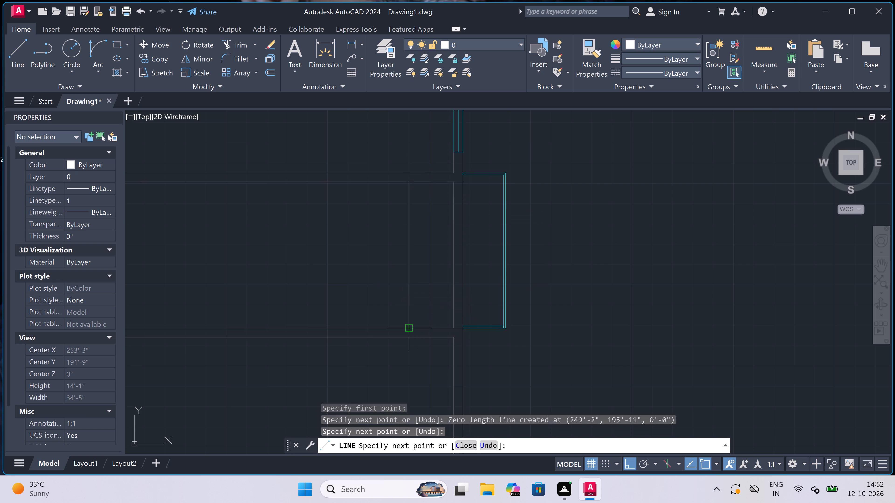
type("4.5\"")
key("space")
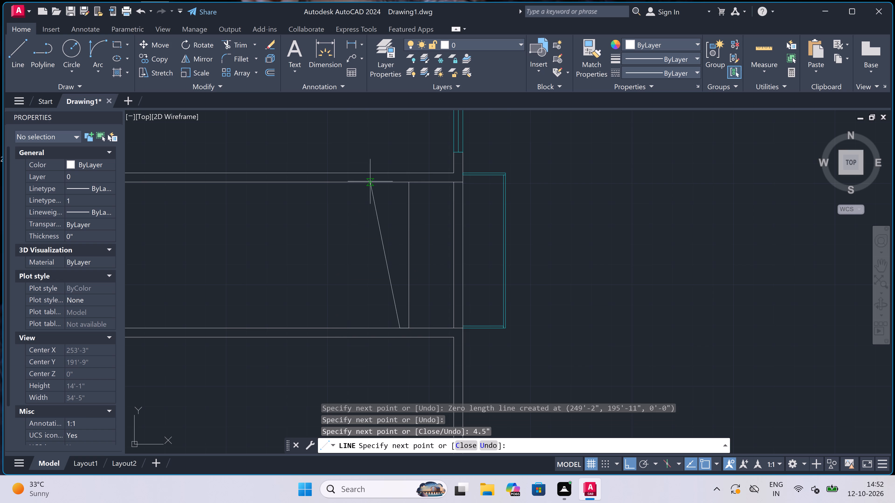
left_click(399, 184)
key("Escape")
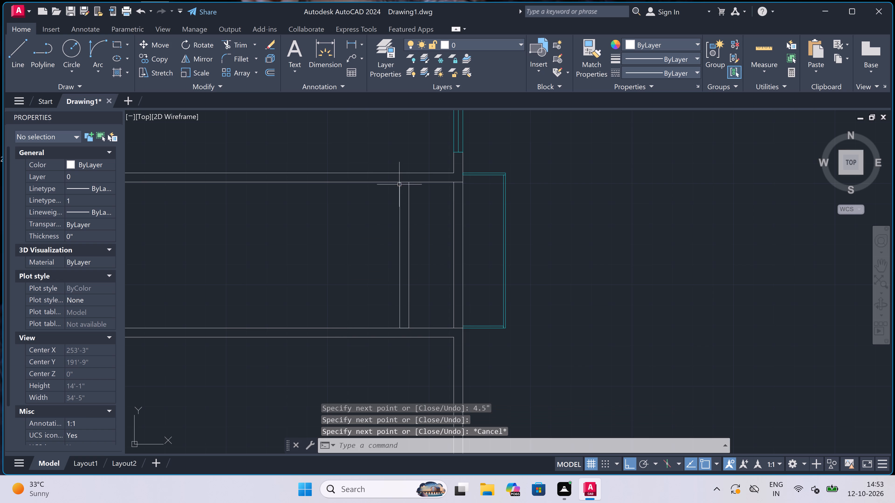
Trim away both exterior wall lines between the upper and lower walls, opening the space to the projection.
key("t")
key("r")
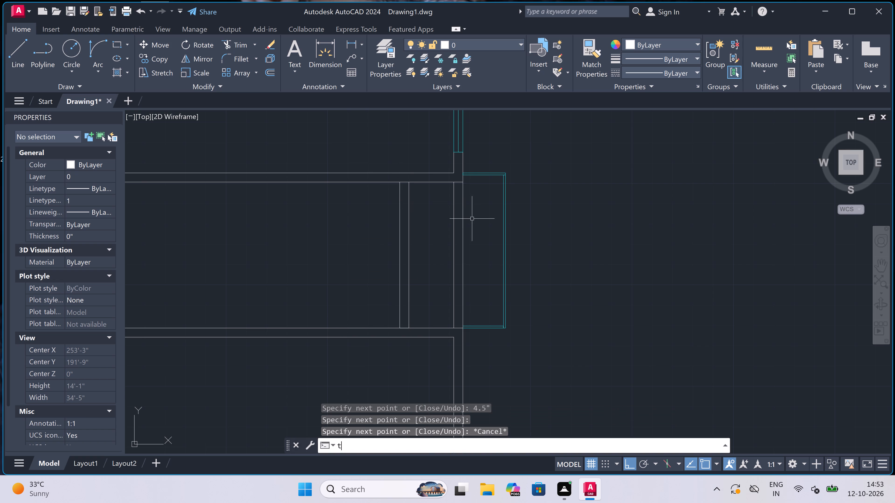
key("space")
left_click(485, 228)
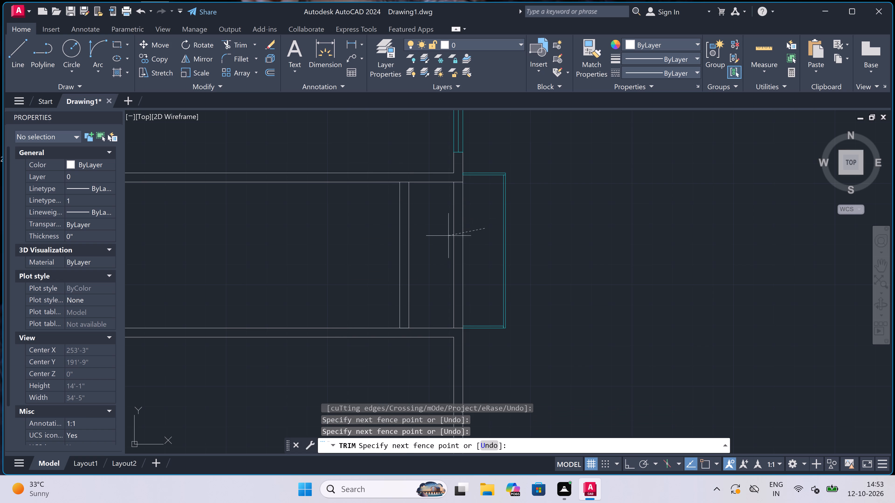
left_click(437, 238)
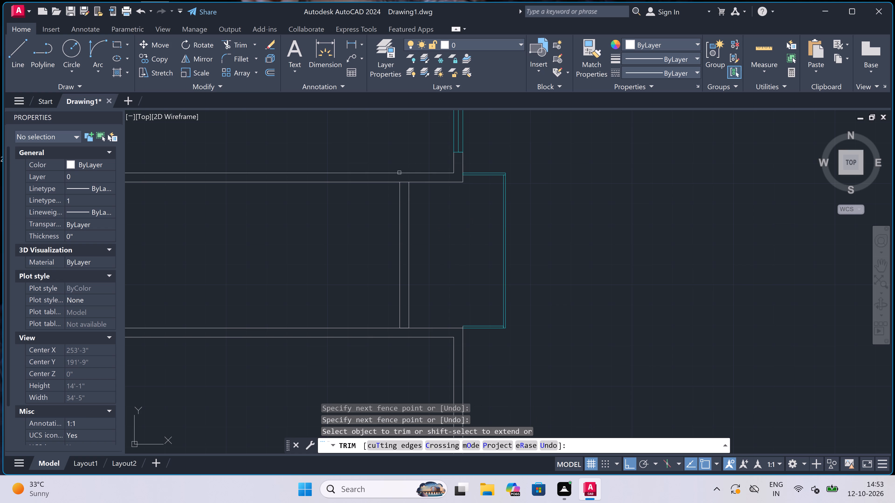
scroll(522, 367, "up", 3)
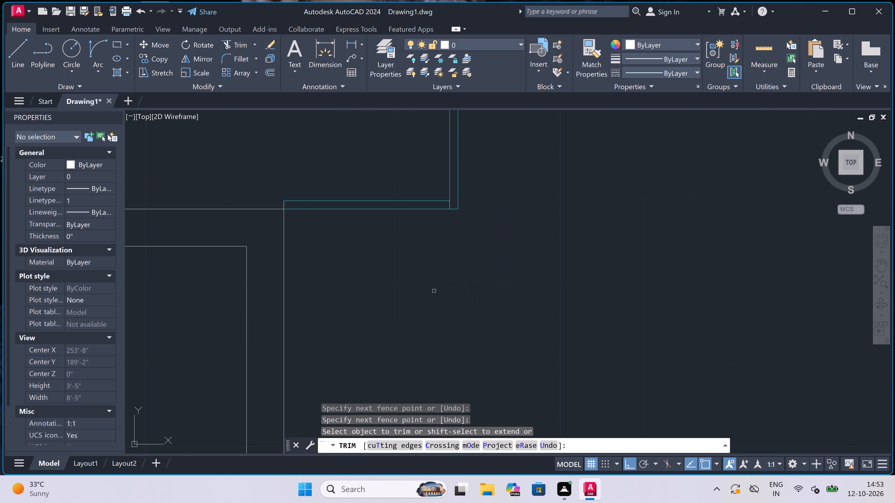
key("Escape")
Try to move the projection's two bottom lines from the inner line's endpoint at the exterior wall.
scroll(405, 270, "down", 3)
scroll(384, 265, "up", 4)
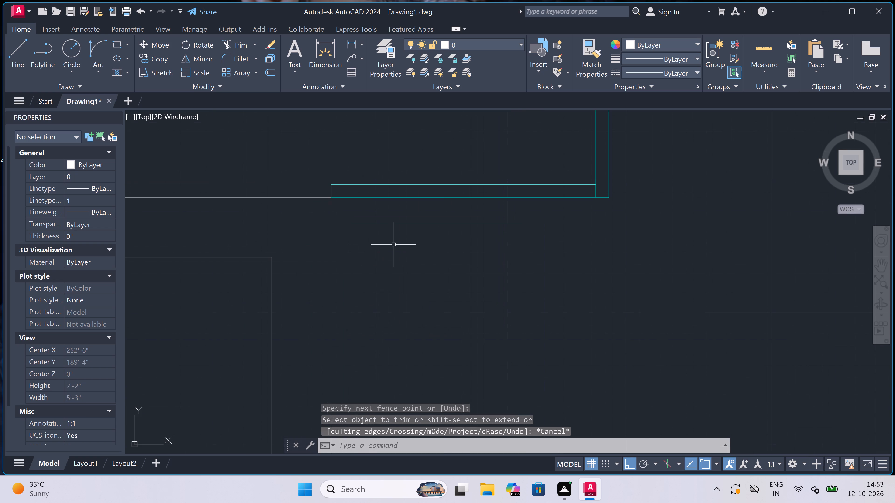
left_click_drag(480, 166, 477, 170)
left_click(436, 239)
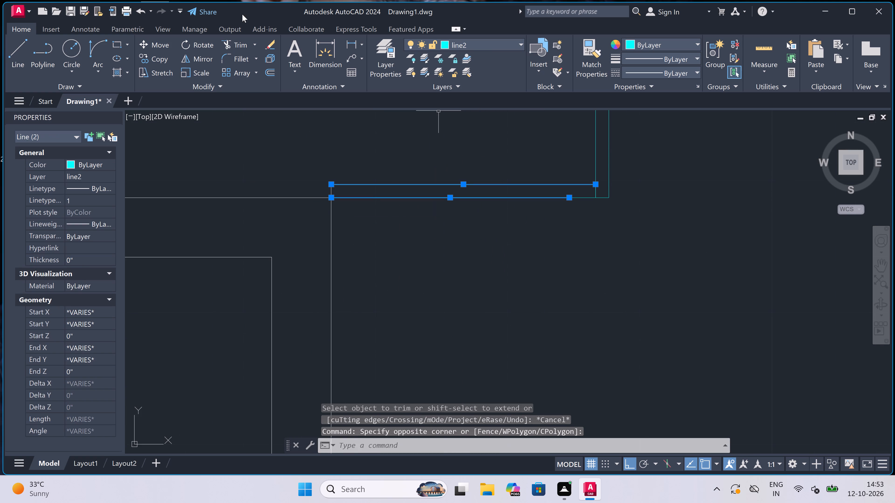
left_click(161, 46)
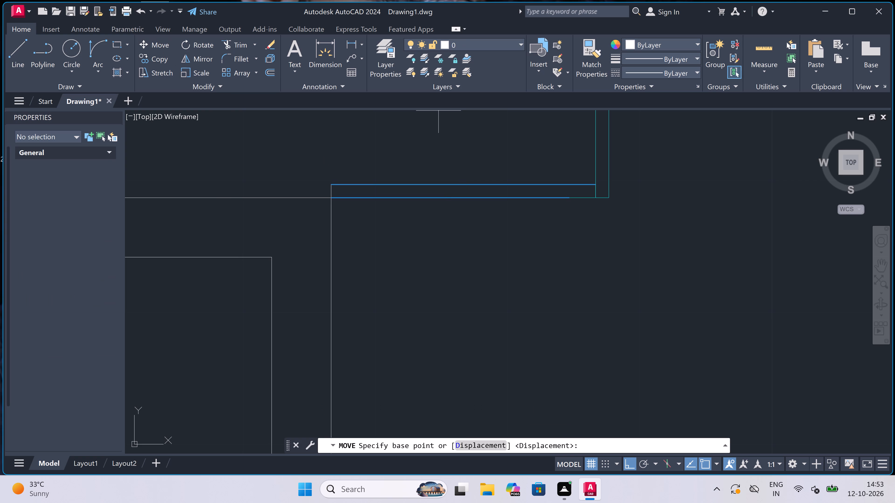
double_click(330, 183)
Move the projection's two bottom lines down from the inner line's wall endpoint to the outer line's wall endpoint.
scroll(333, 189, "up", 1)
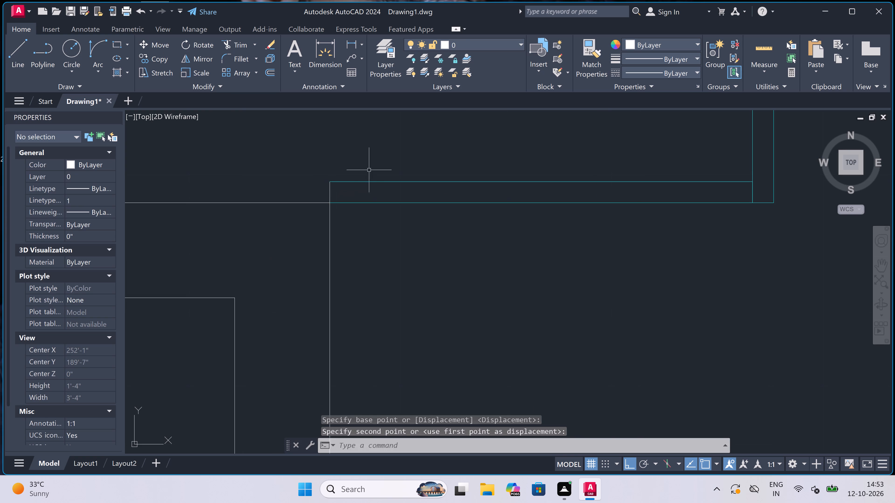
left_click_drag(380, 165, 381, 169)
left_click(367, 212)
scroll(334, 150, "up", 2)
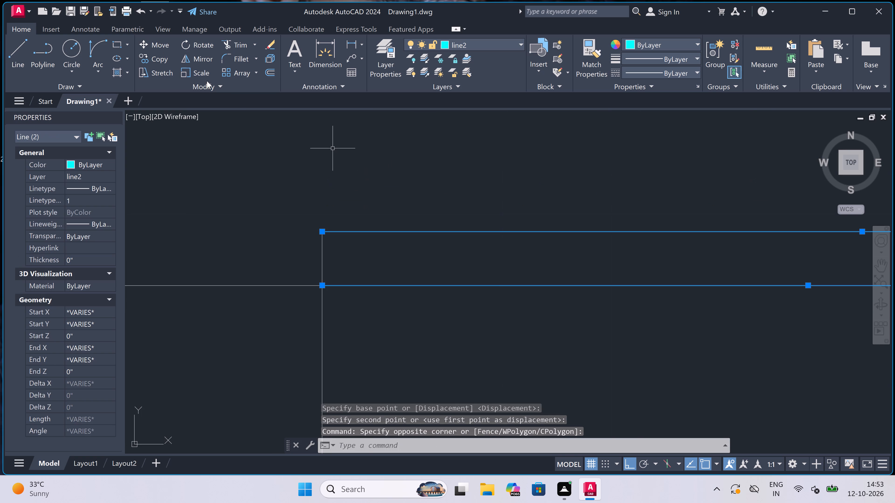
left_click(158, 43)
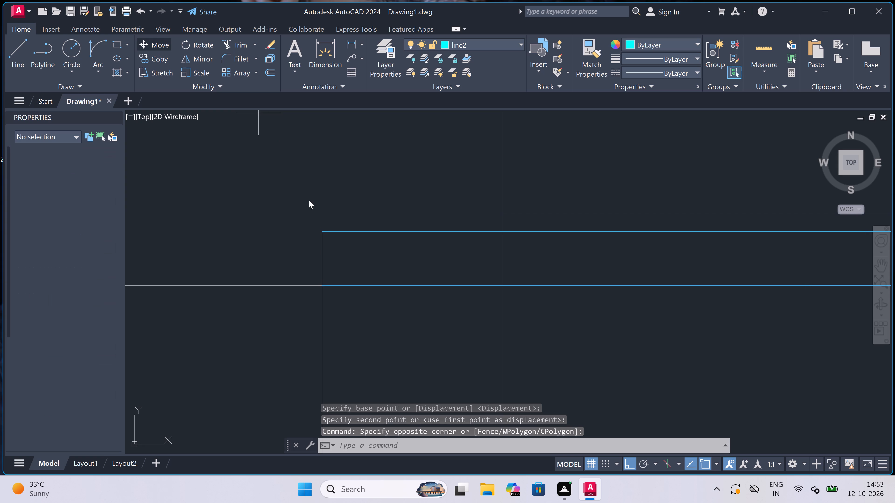
left_click(323, 233)
left_click(318, 286)
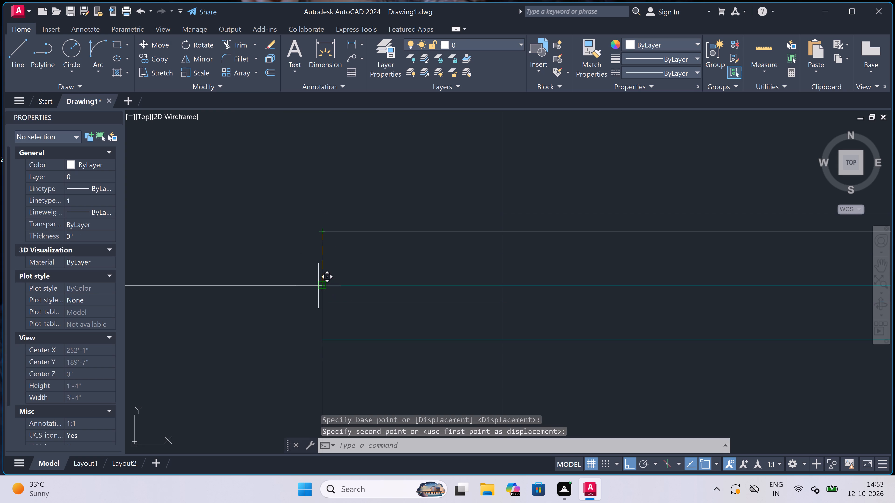
Trim the exterior wall line's short stub rising above the lower wall's upper line at the projection.
type("tr")
key("space")
left_click(359, 256)
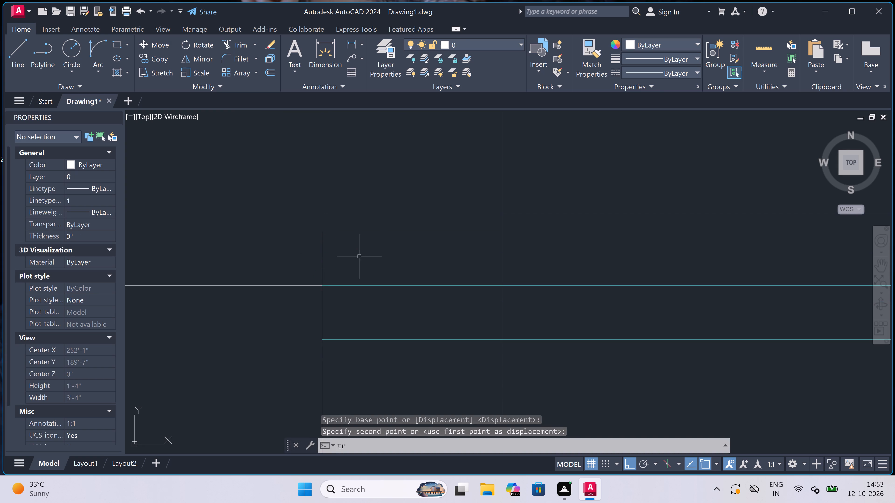
left_click(303, 256)
scroll(337, 252, "down", 4)
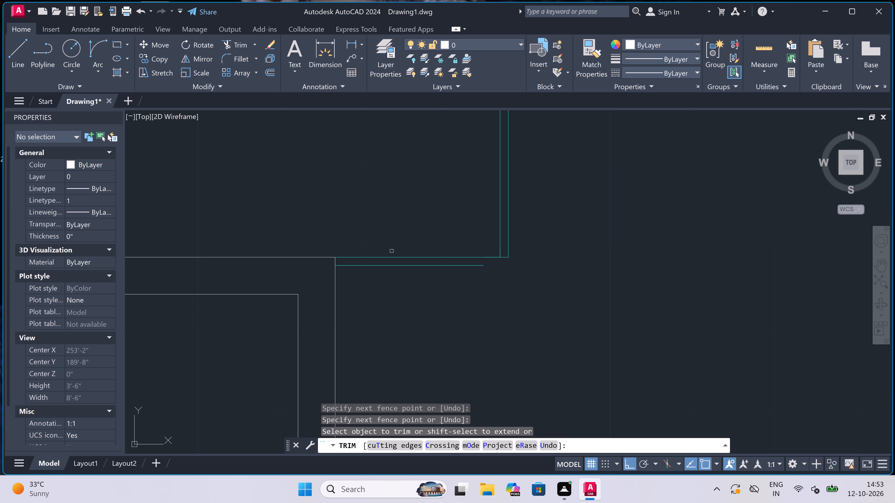
scroll(485, 258, "up", 2)
scroll(495, 260, "down", 4)
scroll(510, 255, "up", 1)
scroll(510, 256, "down", 2)
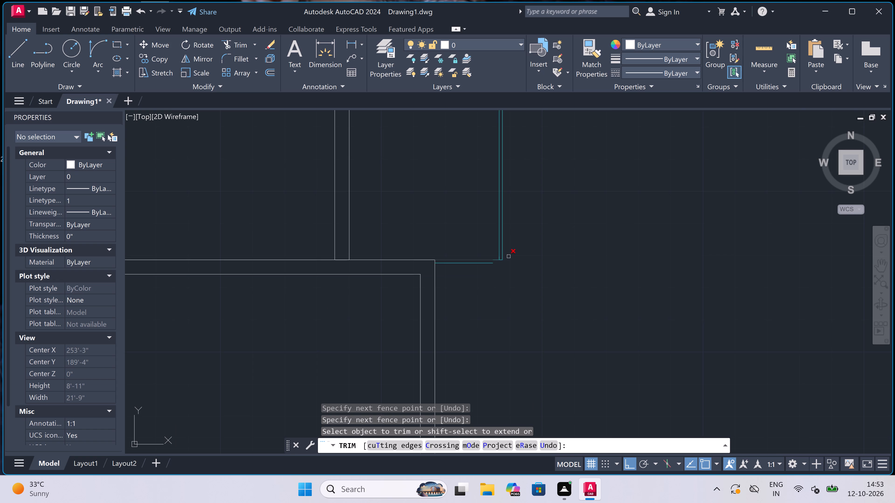
scroll(510, 256, "up", 3)
scroll(485, 272, "up", 3)
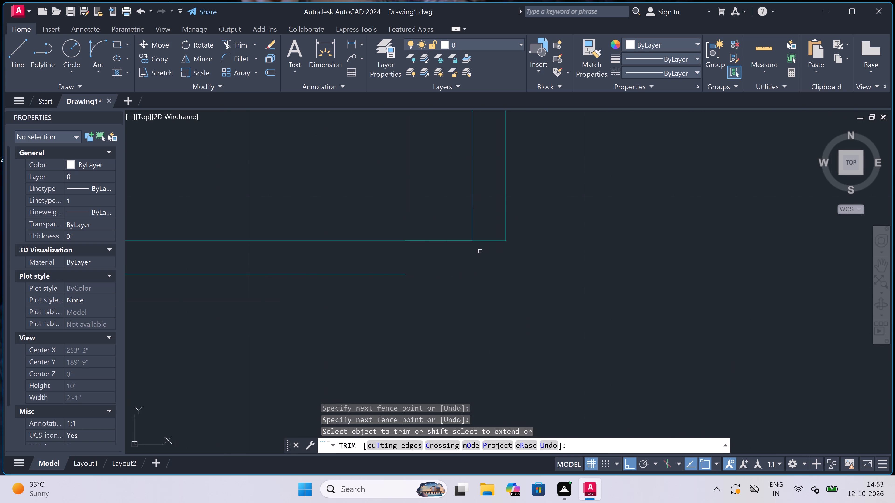
key("Escape")
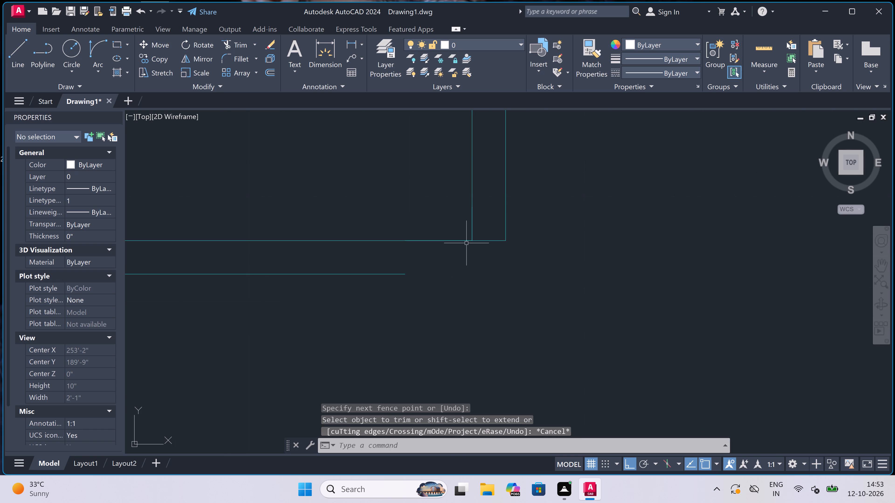
Fillet the projection's bottom outer line and outer vertical line into a square corner with radius 0.
key("f")
key("space")
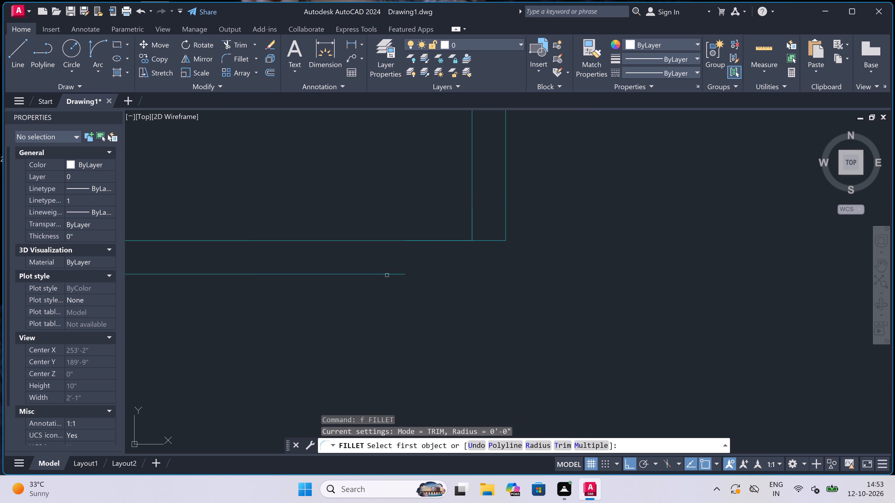
left_click(386, 275)
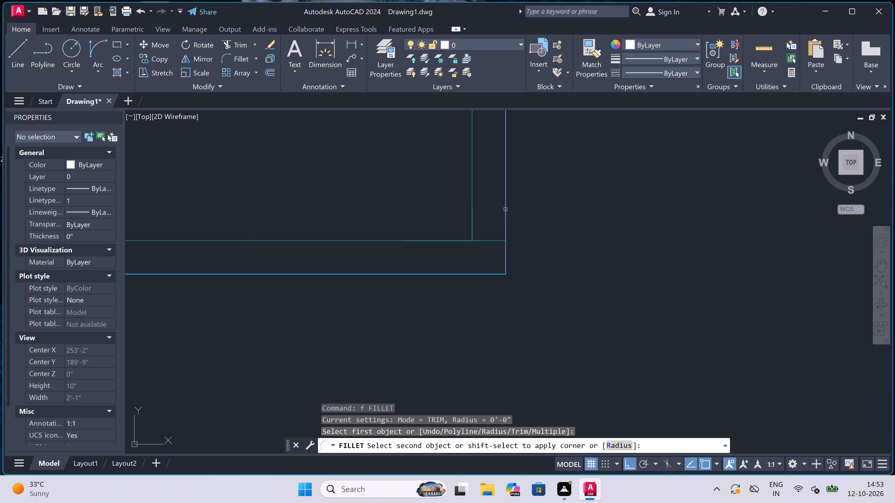
left_click(506, 209)
Trim the inner lines' overrun between the projection's double lines at its bottom and top outer corners.
key("t")
key("r")
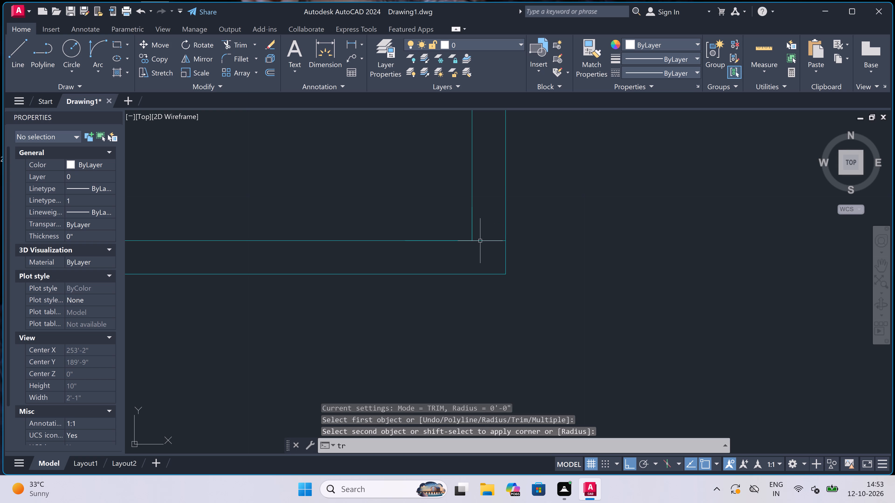
key("space")
left_click(482, 242)
scroll(482, 242, "down", 9)
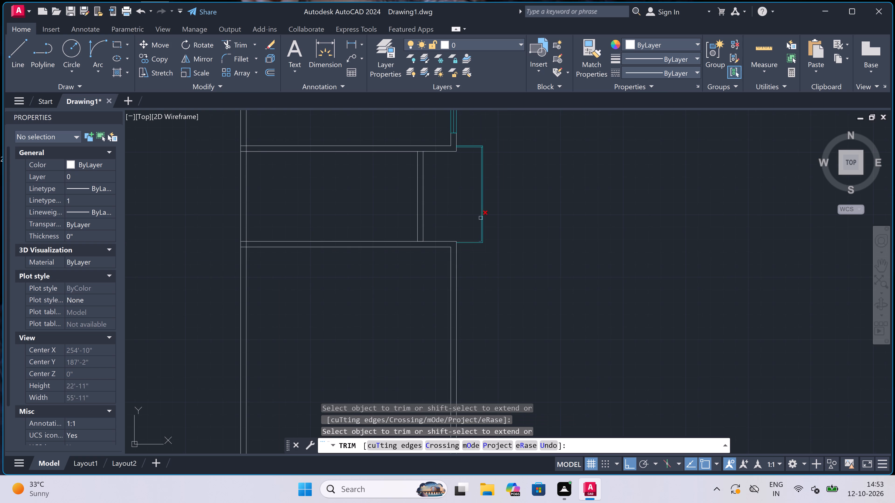
scroll(488, 141, "up", 4)
scroll(456, 167, "up", 2)
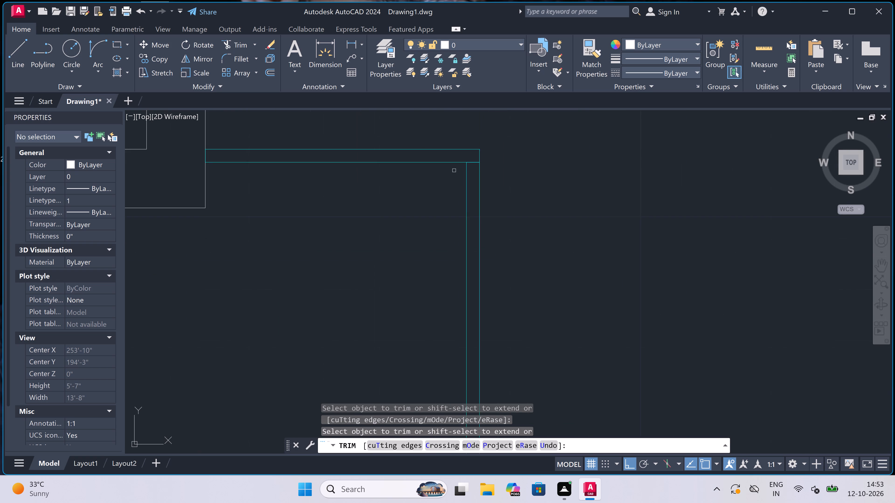
scroll(461, 168, "up", 2)
left_click_drag(492, 139, 492, 143)
left_click(496, 188)
scroll(497, 189, "down", 3)
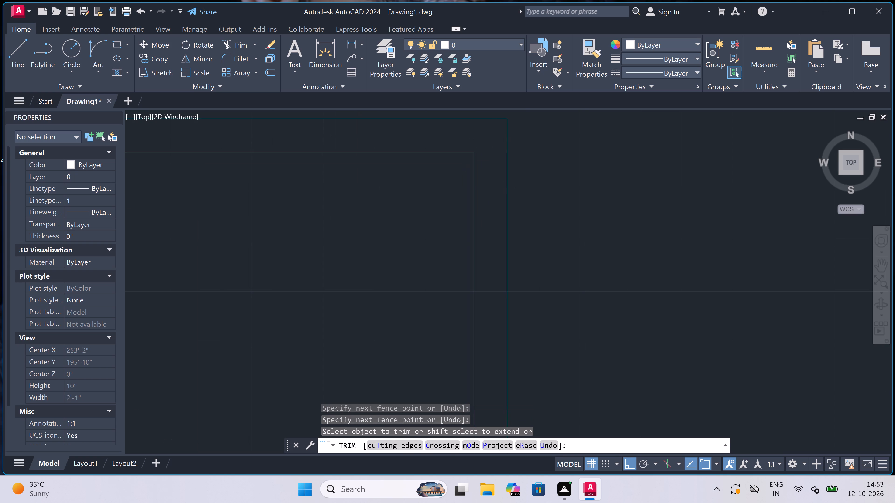
Trim the upper and lower wall face lines between the partition's two lines so both junctions are open.
scroll(497, 189, "down", 6)
scroll(449, 183, "up", 3)
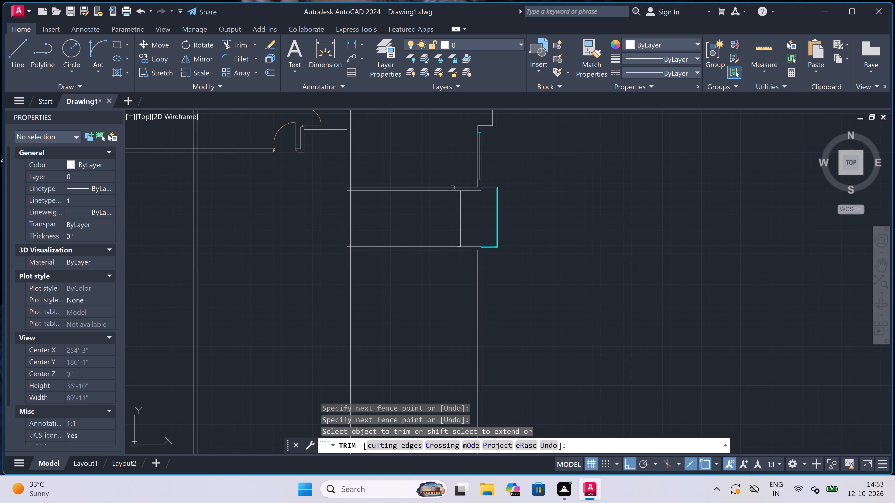
scroll(476, 205, "up", 2)
left_click_drag(503, 220, 503, 223)
scroll(503, 223, "down", 2)
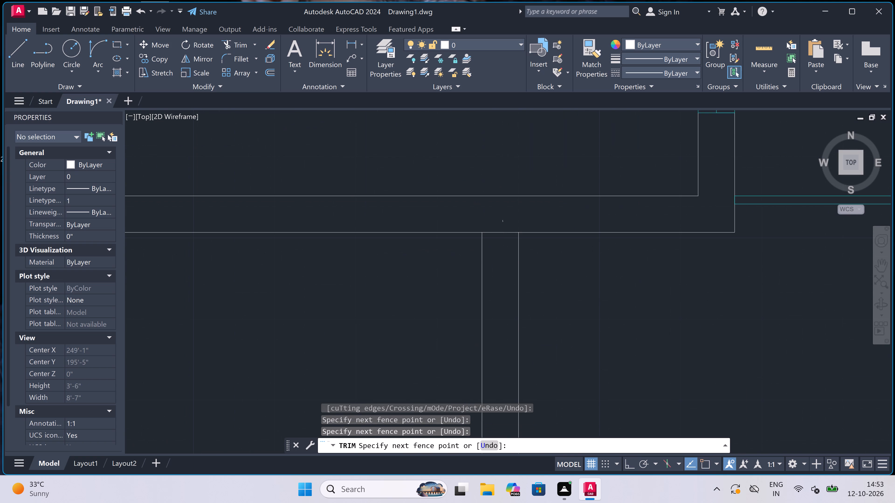
scroll(503, 288, "down", 4)
scroll(502, 324, "up", 4)
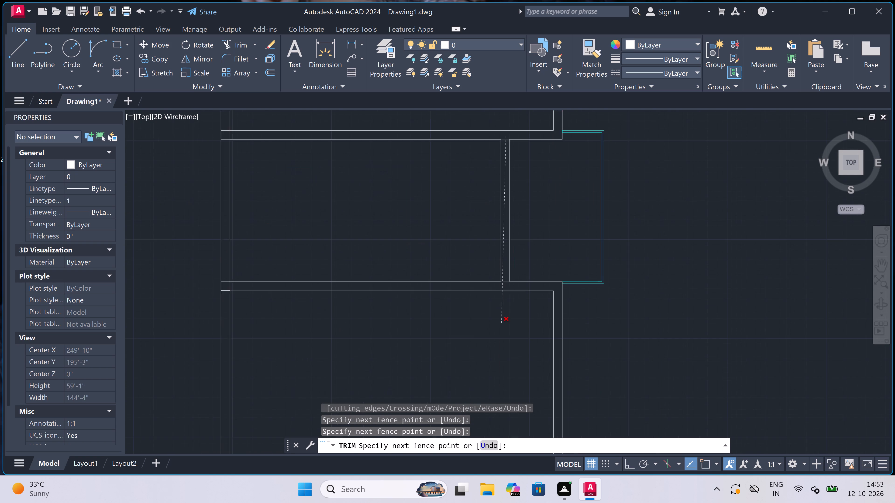
scroll(508, 264, "up", 3)
left_click(509, 255)
scroll(508, 255, "down", 4)
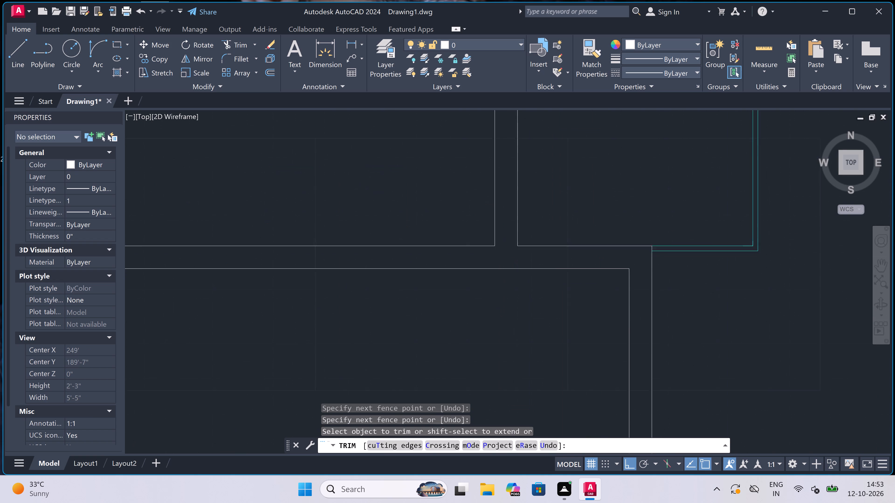
scroll(508, 255, "down", 2)
key("Escape")
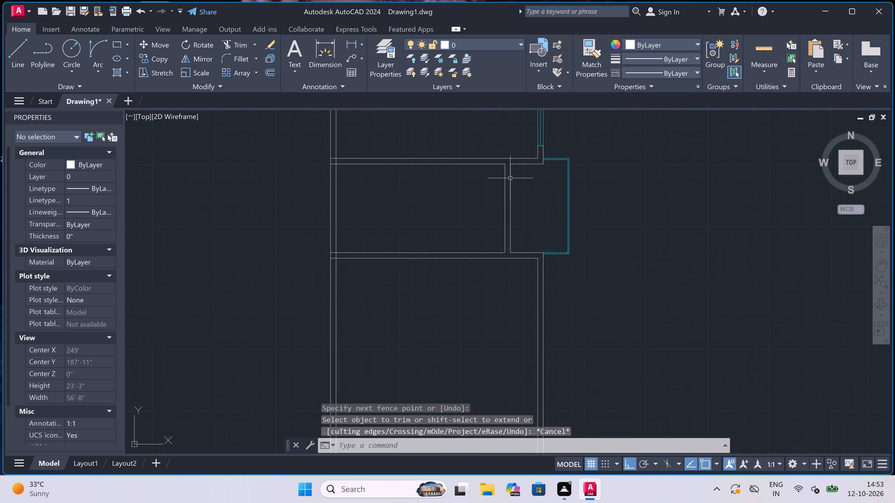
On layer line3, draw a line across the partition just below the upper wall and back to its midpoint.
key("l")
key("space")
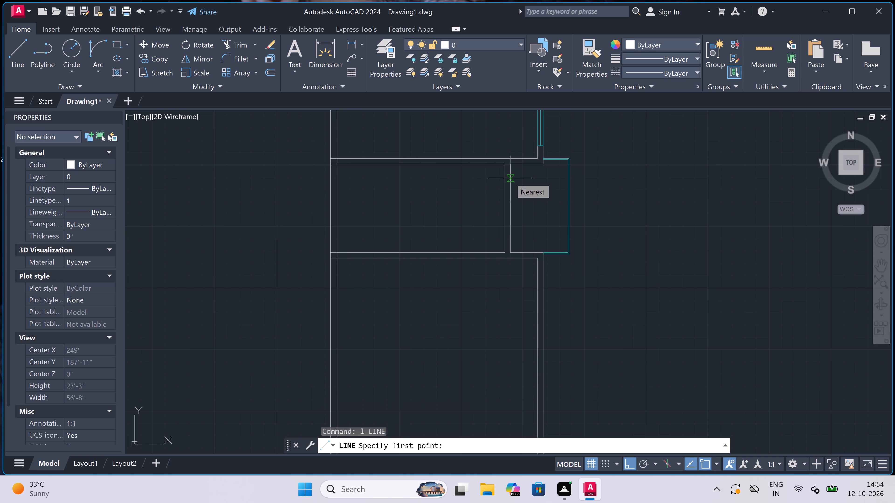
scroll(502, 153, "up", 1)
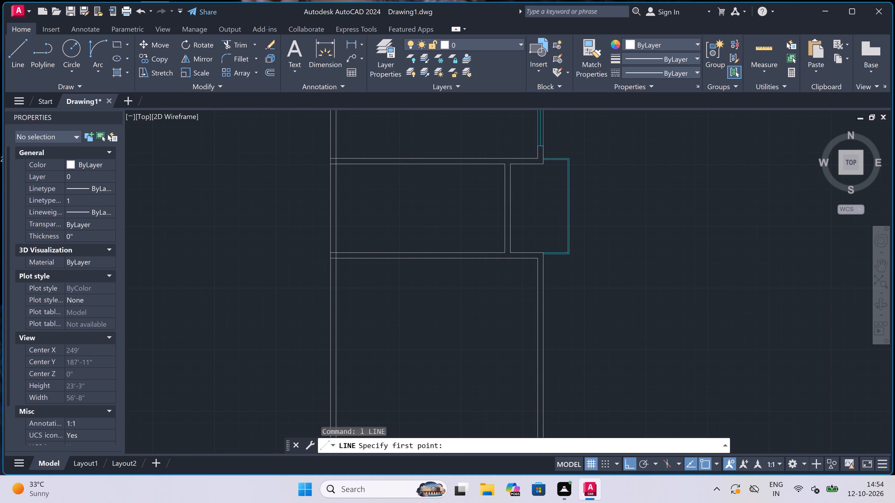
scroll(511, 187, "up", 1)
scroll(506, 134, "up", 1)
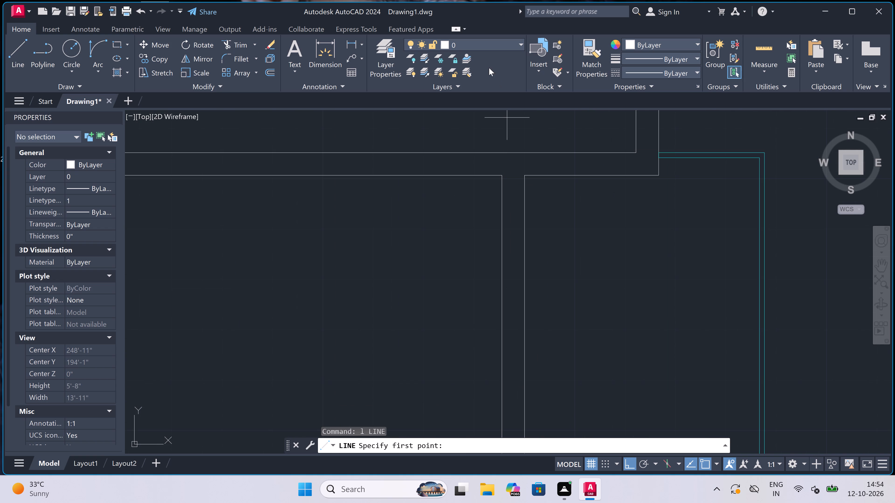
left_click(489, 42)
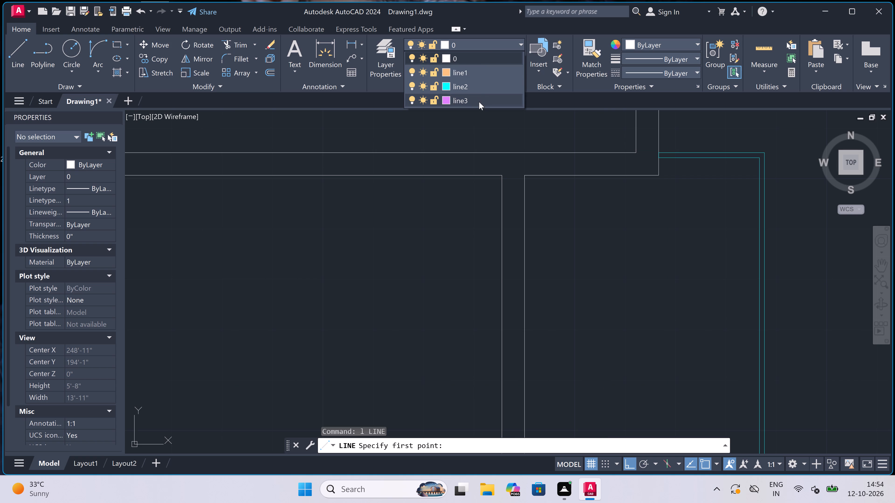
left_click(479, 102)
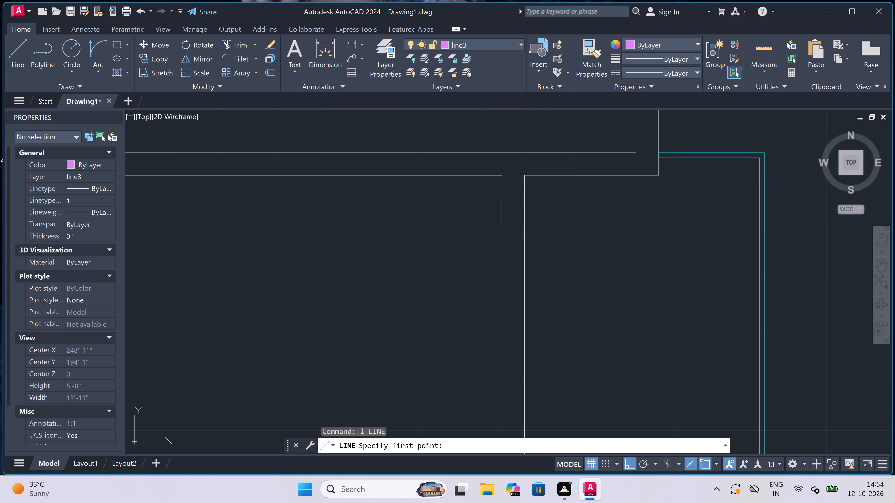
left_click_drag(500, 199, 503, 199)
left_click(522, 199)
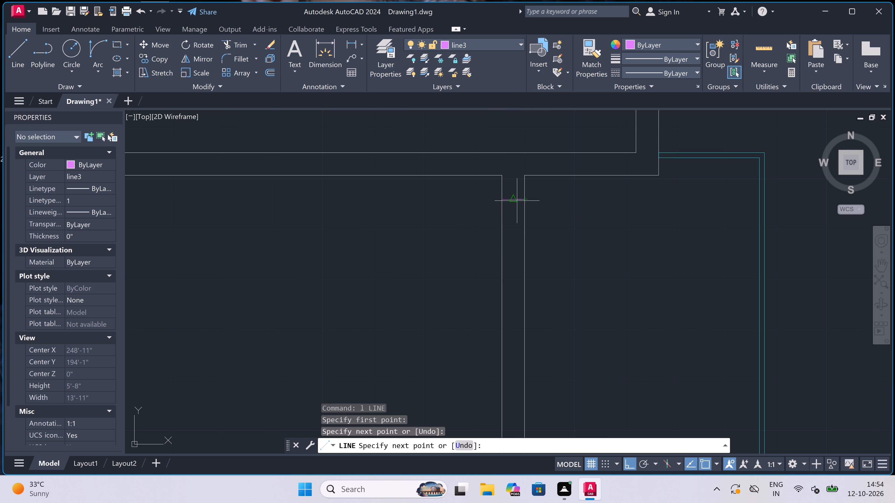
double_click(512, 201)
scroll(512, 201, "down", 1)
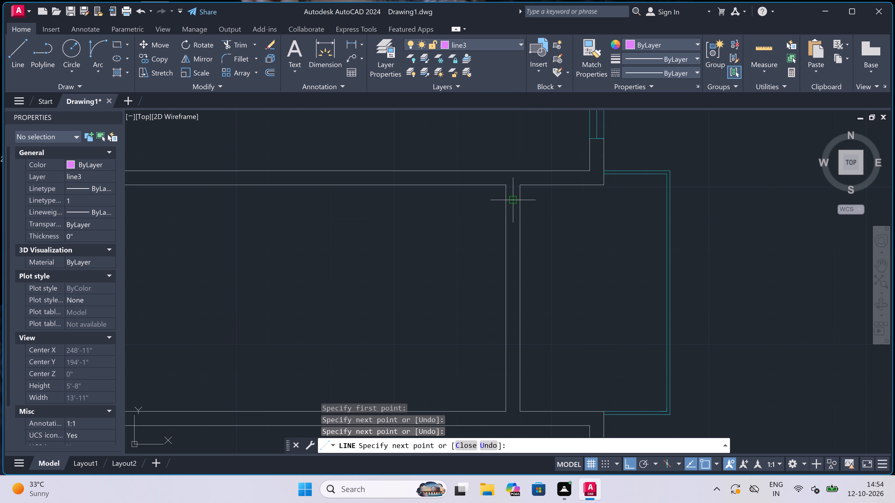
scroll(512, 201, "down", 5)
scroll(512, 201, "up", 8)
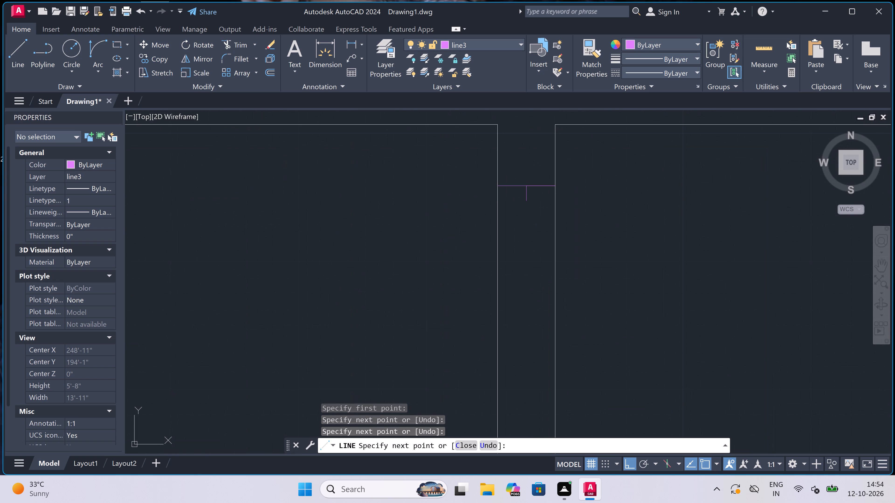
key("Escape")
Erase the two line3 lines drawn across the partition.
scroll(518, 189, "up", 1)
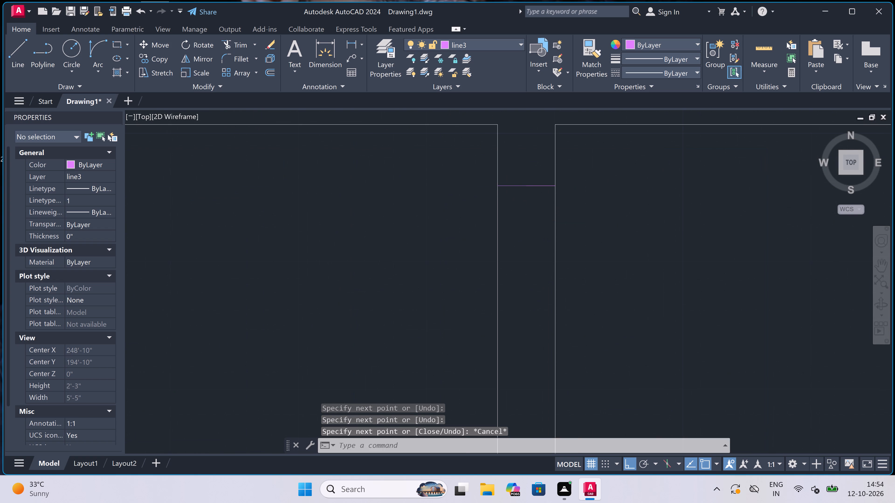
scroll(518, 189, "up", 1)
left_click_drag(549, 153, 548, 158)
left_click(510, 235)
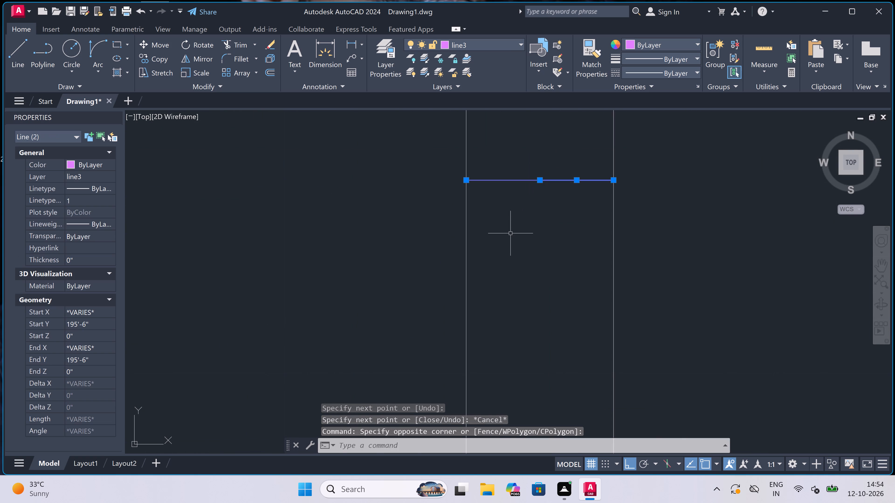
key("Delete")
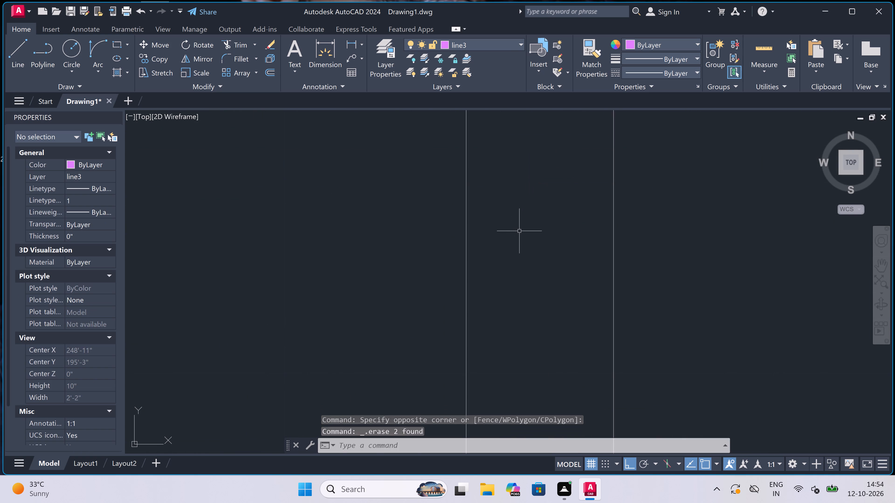
On layer line1, draw a line across the partition near its top, back to its midpoint, 2" down, and 2' toward the projection.
left_click(485, 44)
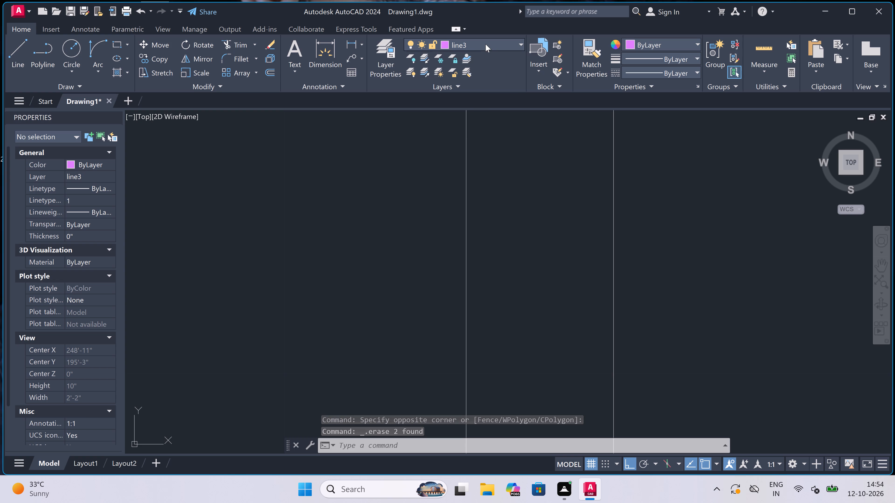
left_click(485, 71)
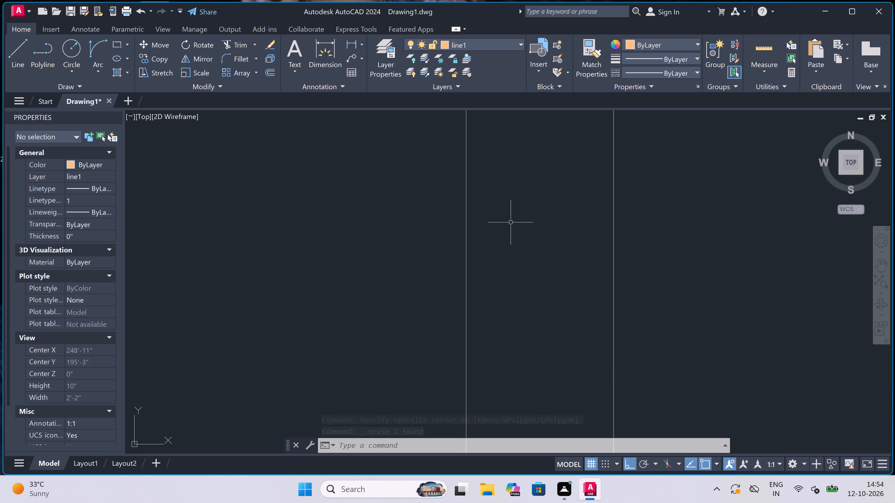
type("l")
key("space")
scroll(510, 222, "down", 4)
scroll(509, 199, "up", 2)
left_click(494, 218)
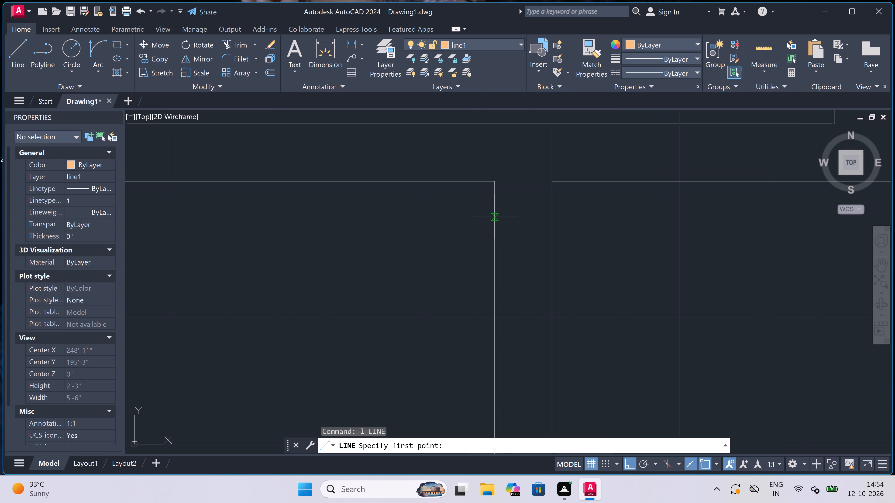
left_click(547, 218)
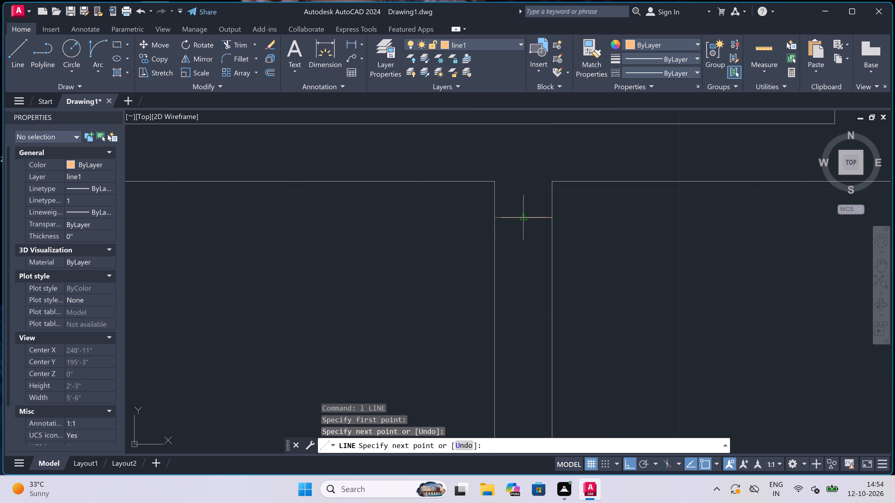
left_click_drag(521, 220, 524, 223)
type("2\"")
key("space")
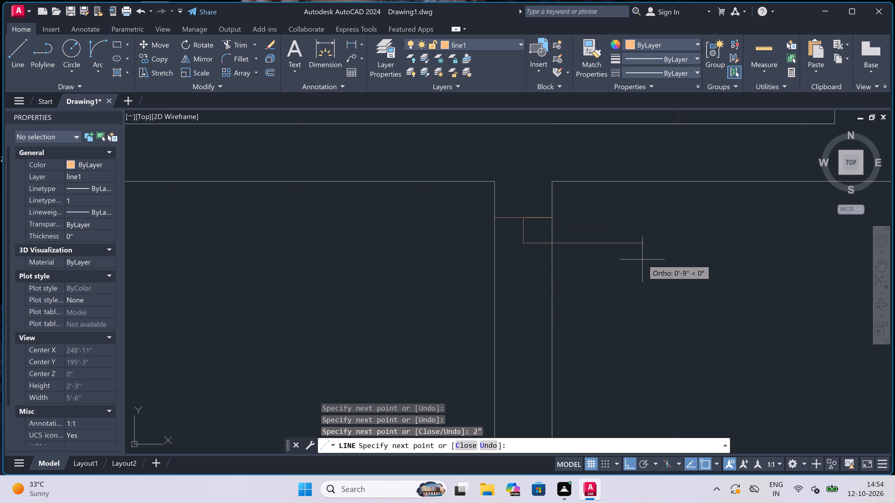
key("2")
type("'")
key("space")
key("Escape")
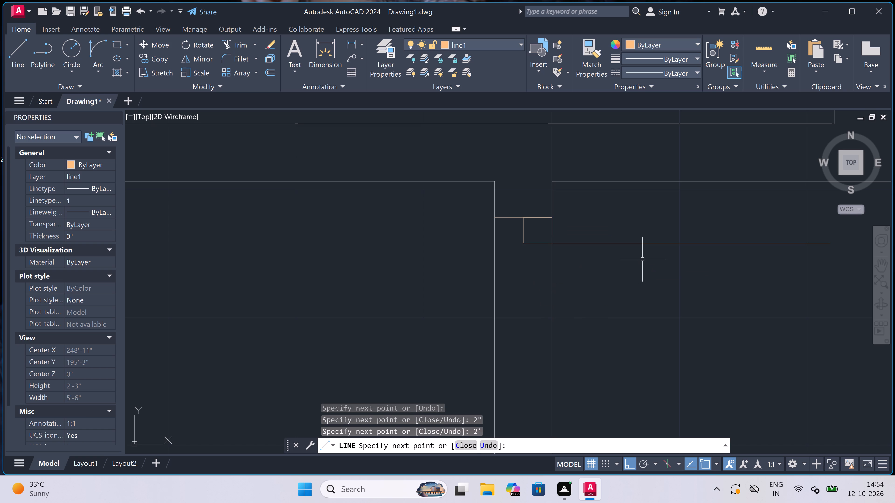
On layer line1, draw a line across the partition below the door leaf, back to its midpoint, and 2" up toward the leaf.
key("space")
scroll(505, 273, "down", 3)
scroll(509, 310, "up", 1)
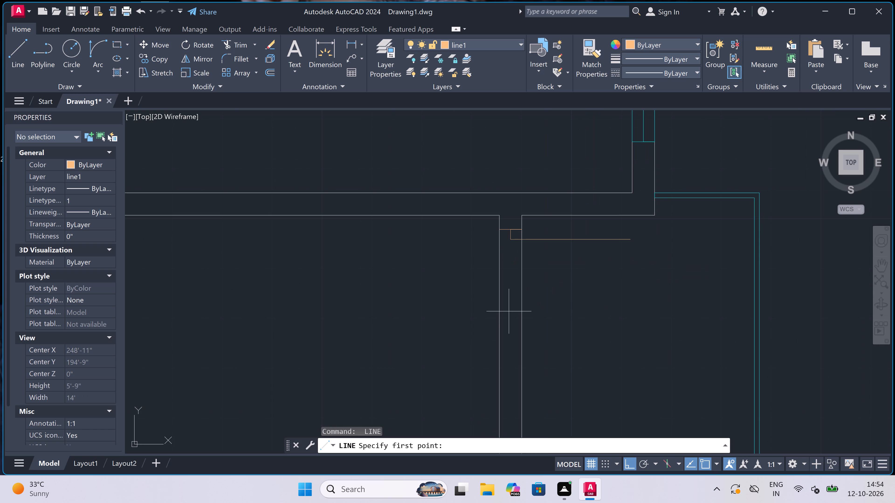
left_click_drag(502, 323, 504, 324)
left_click(518, 329)
double_click(509, 323)
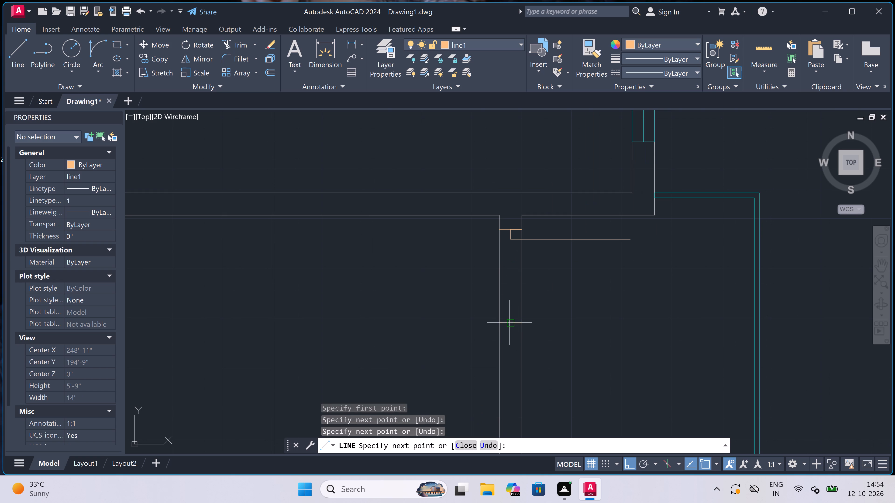
type("2'")
key("space")
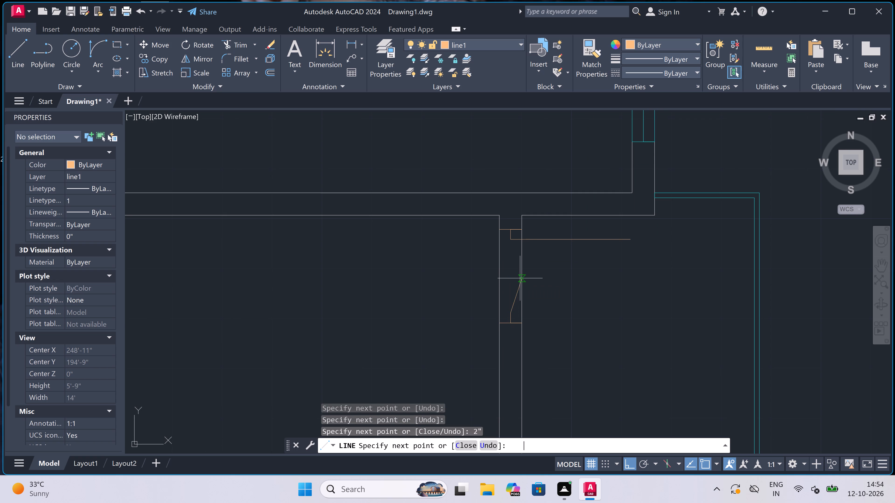
key("Escape")
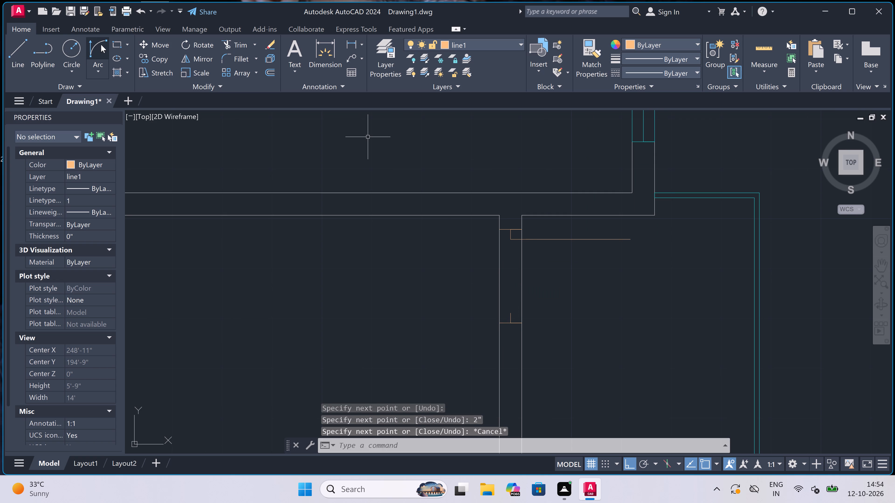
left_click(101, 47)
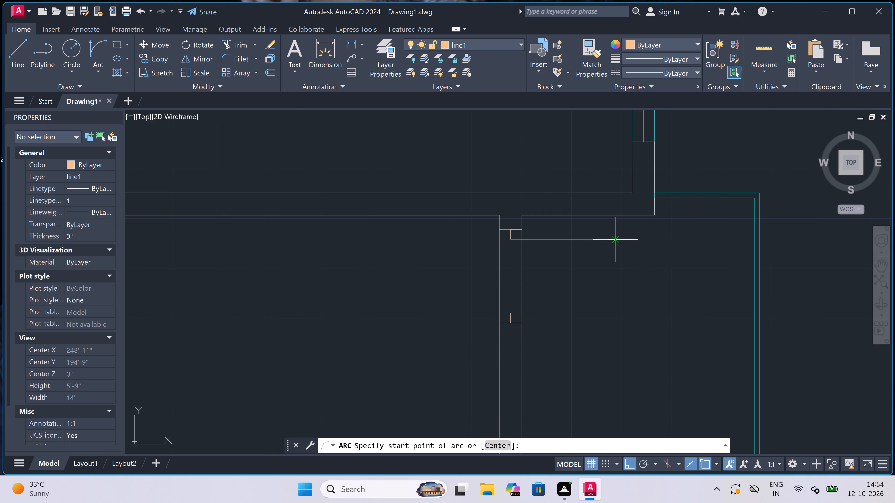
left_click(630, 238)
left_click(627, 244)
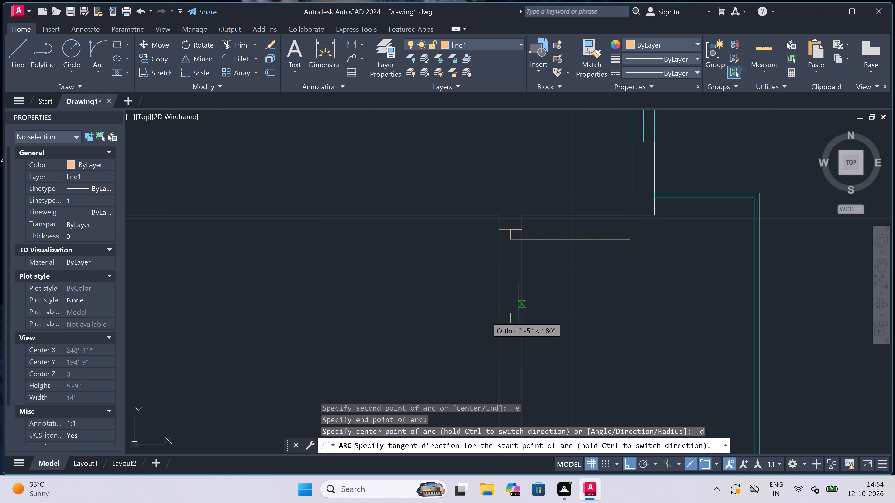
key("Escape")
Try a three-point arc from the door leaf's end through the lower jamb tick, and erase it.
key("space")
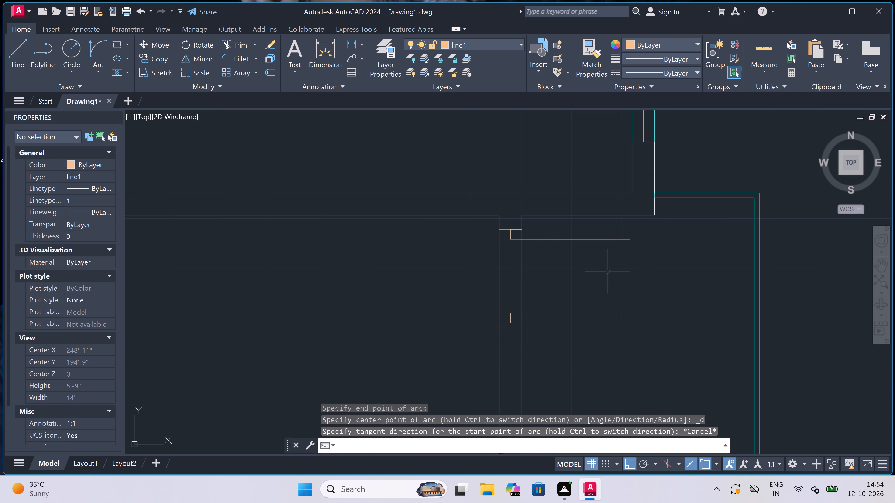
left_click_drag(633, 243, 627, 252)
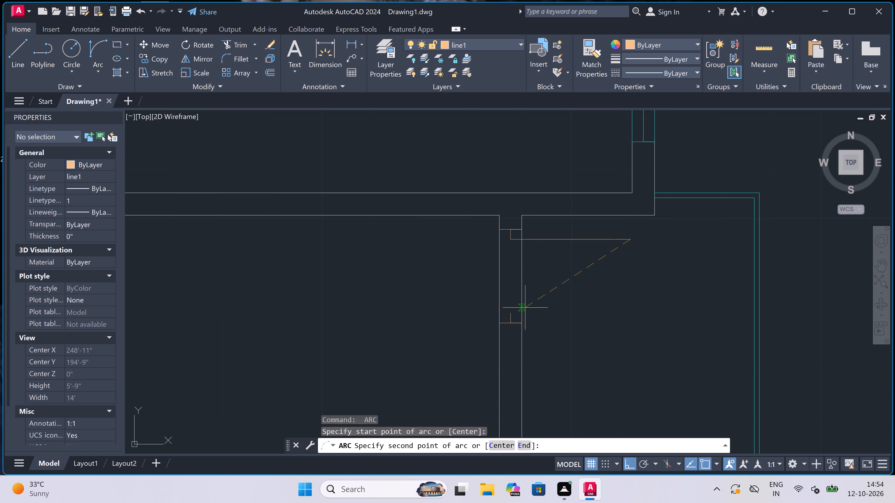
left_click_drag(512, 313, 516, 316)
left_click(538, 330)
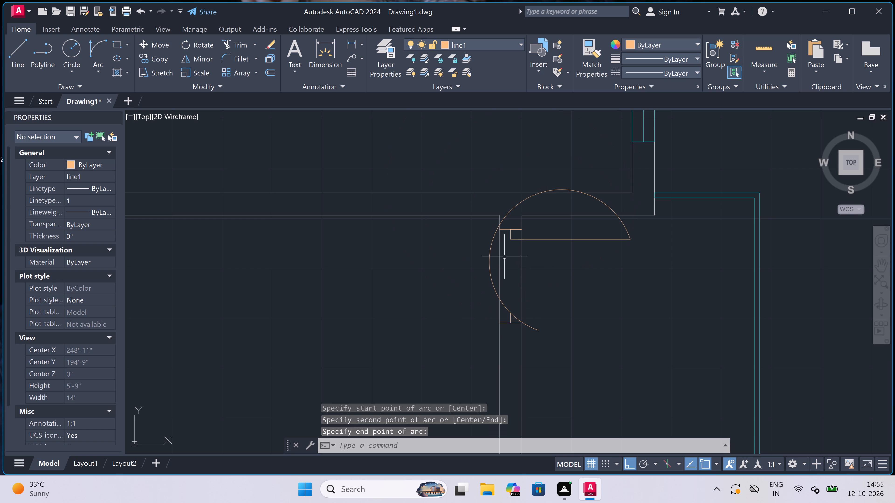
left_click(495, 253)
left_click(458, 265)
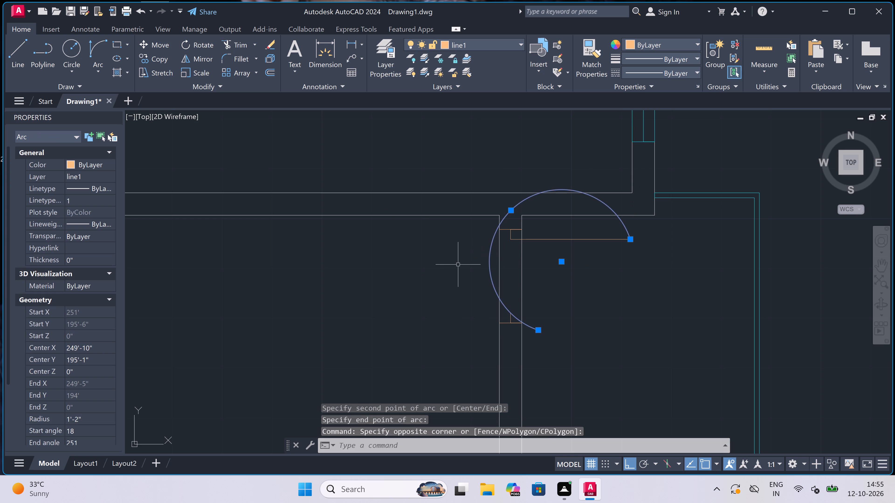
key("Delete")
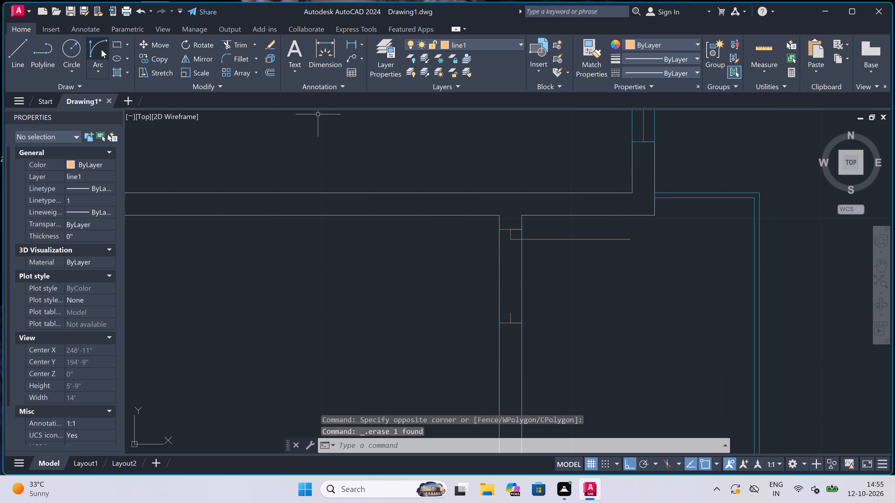
Draw the door swing as a start-end-direction arc from the leaf's free end to the lower jamb tick, with a downward start tangent.
left_click(101, 50)
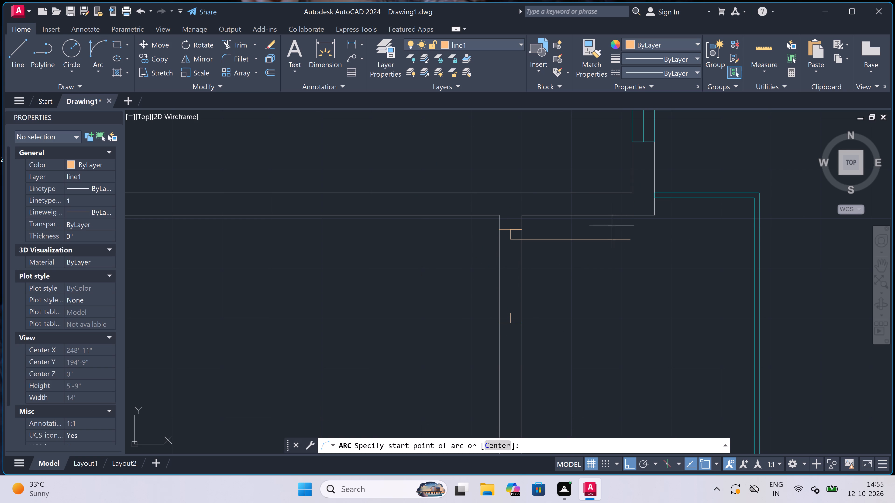
left_click_drag(629, 239, 627, 247)
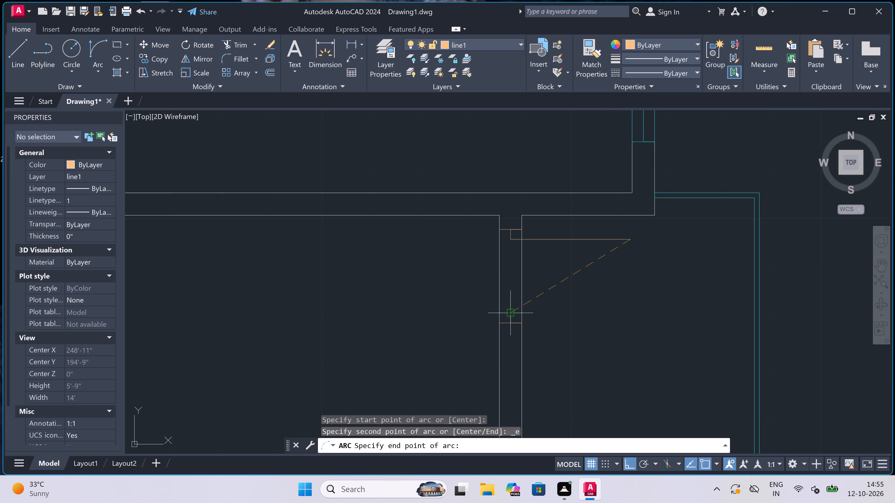
left_click(511, 311)
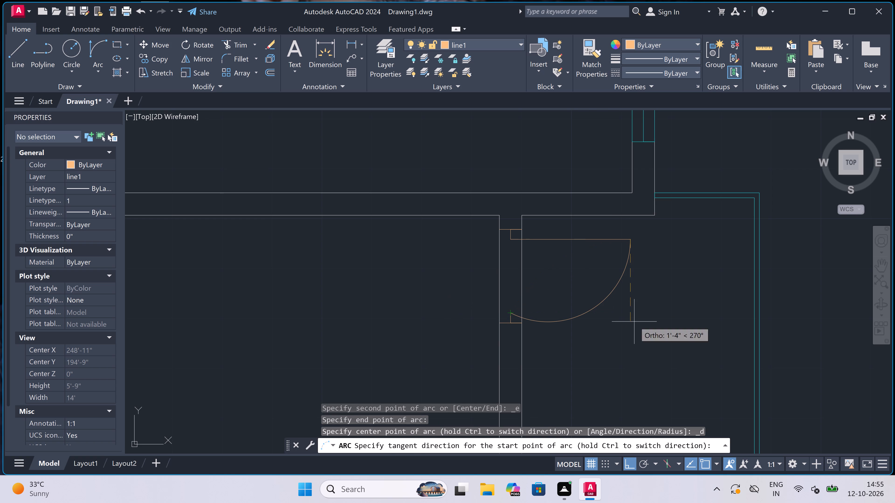
left_click(634, 322)
Trim both partition lines between the upper and lower jambs to open the doorway.
key("t")
key("r")
key("space")
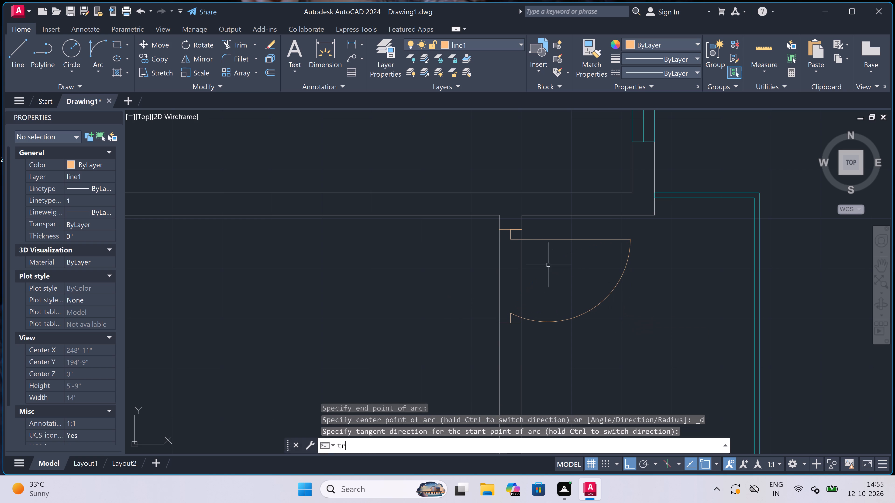
left_click_drag(552, 265, 548, 266)
left_click_drag(420, 291, 424, 291)
scroll(540, 288, "down", 4)
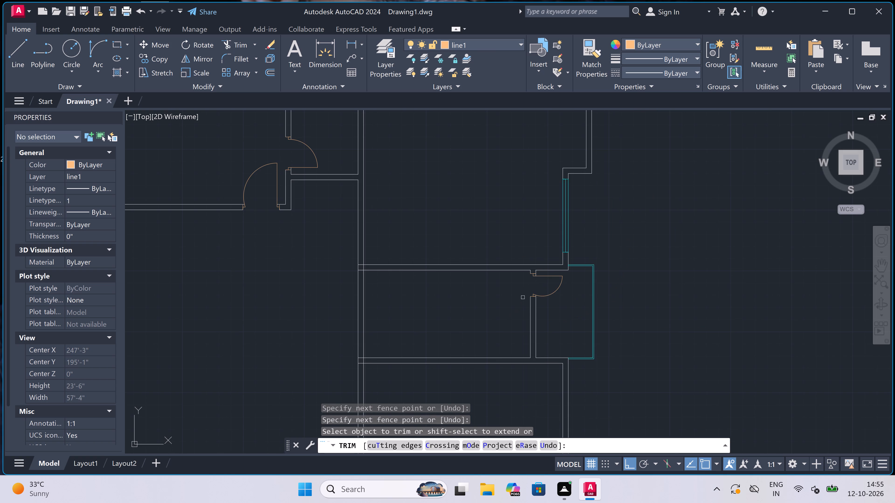
key("Escape")
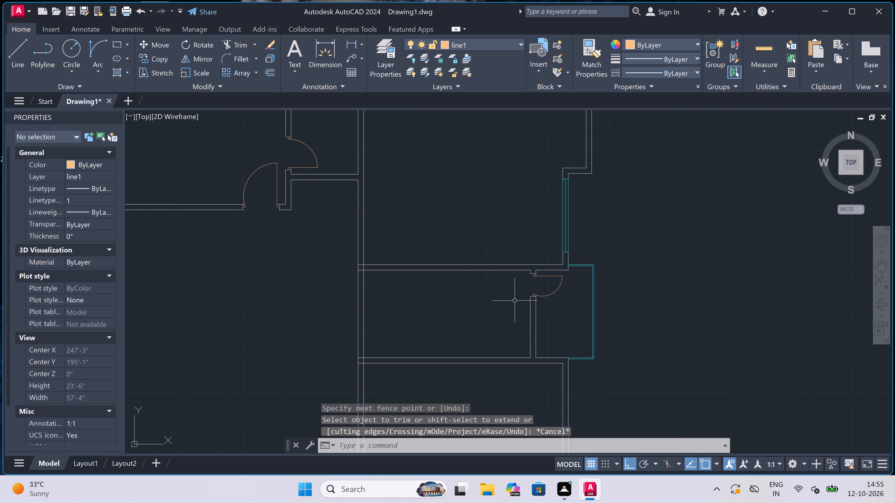
On layer 0, draw a line from the partition's base 9' along the lower wall, up to the upper wall, 4.5" left, and back down.
scroll(515, 301, "up", 1)
key("l")
key("space")
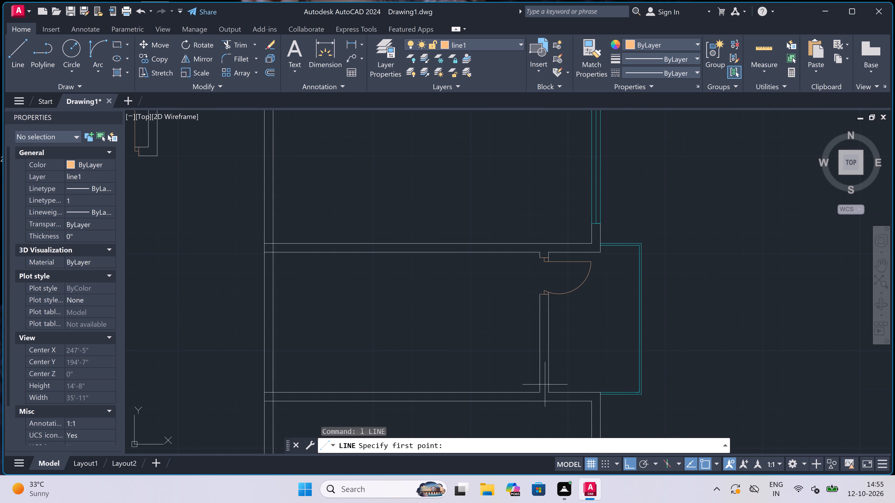
left_click(494, 47)
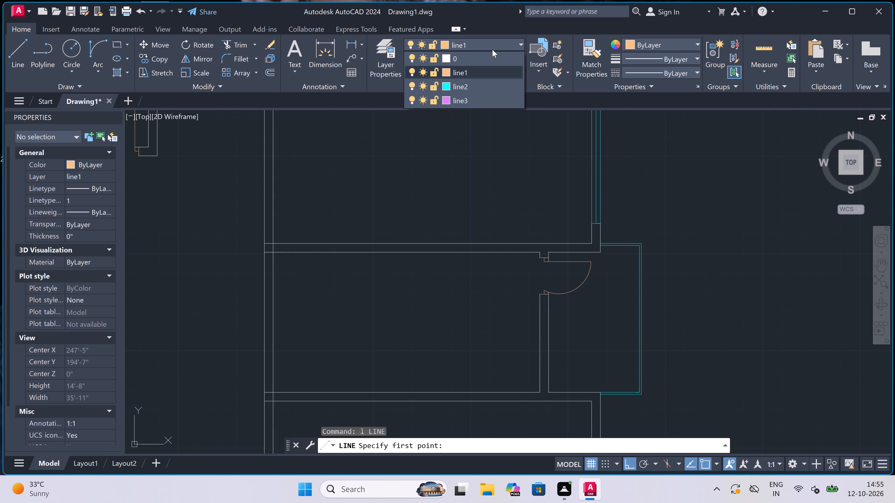
left_click(489, 55)
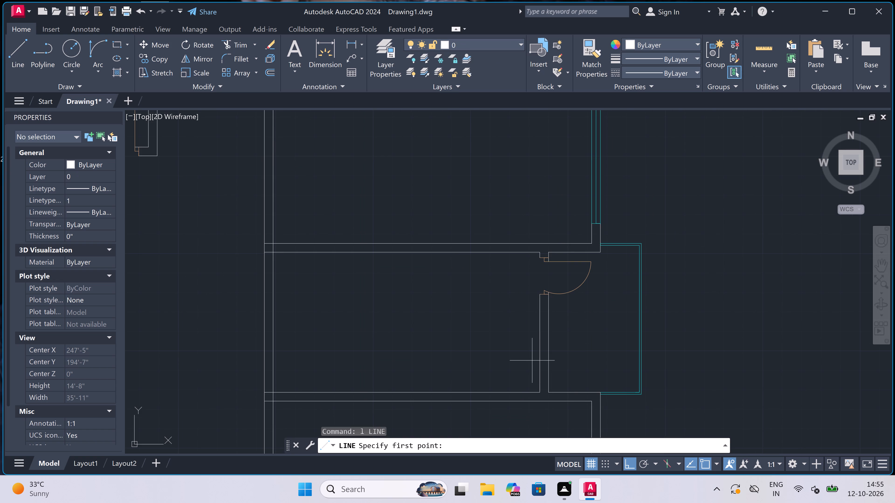
left_click(540, 393)
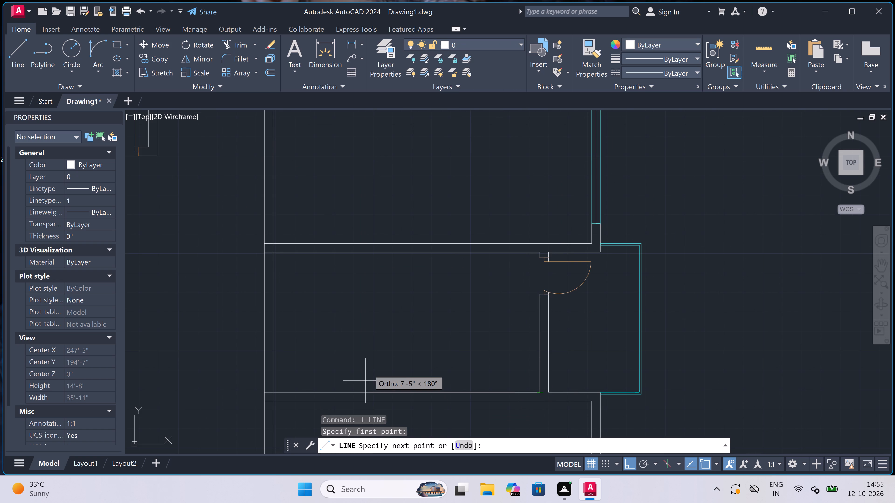
type("9'")
key("space")
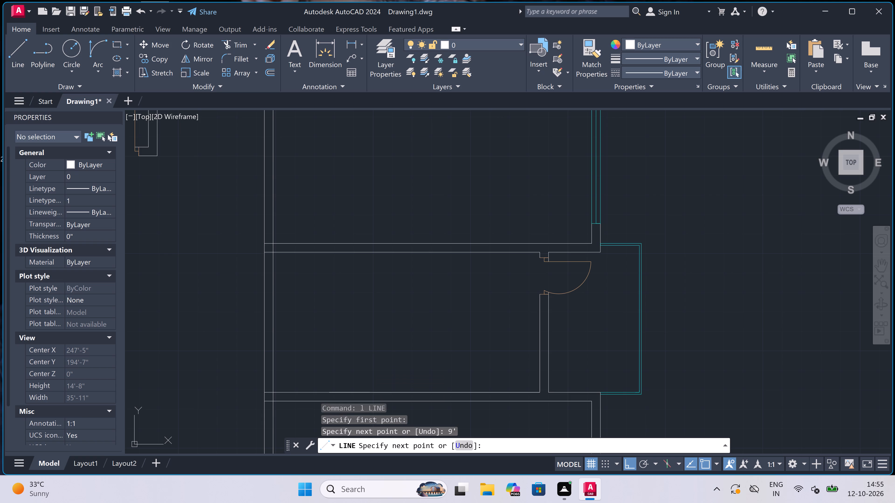
scroll(313, 267, "up", 1)
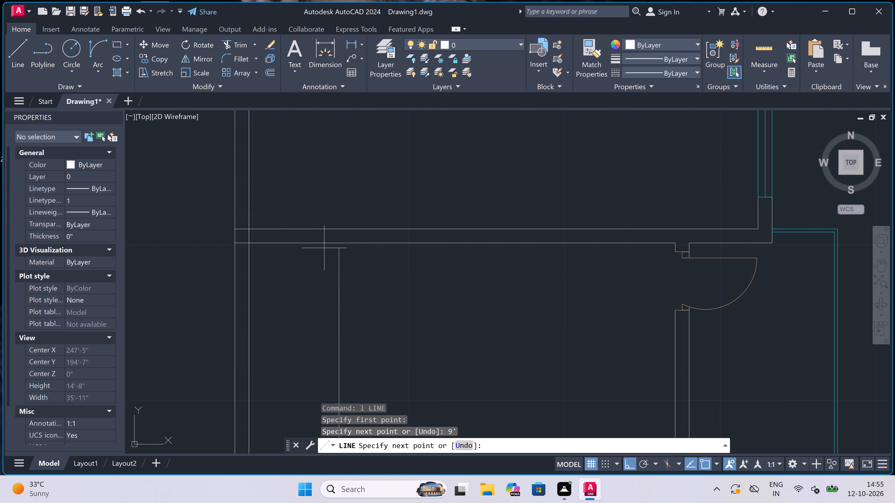
left_click(337, 243)
scroll(337, 243, "down", 3)
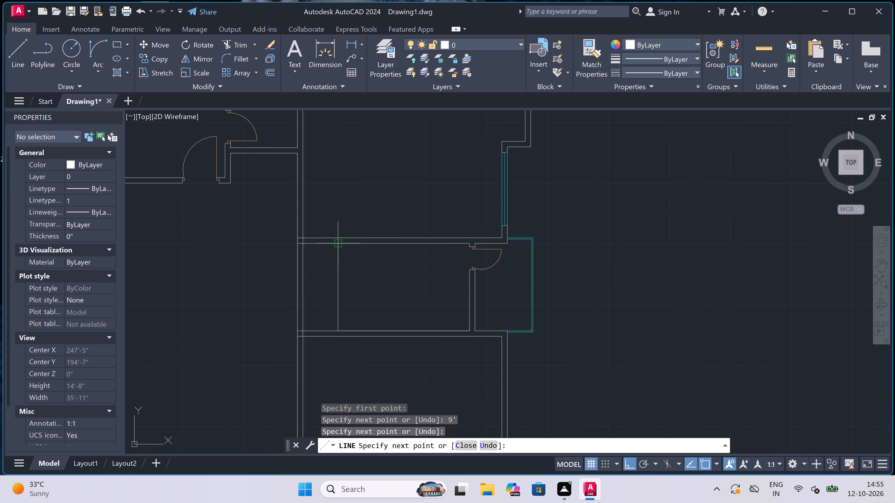
scroll(320, 246, "up", 3)
type("4.5\"")
key("space")
scroll(320, 247, "down", 3)
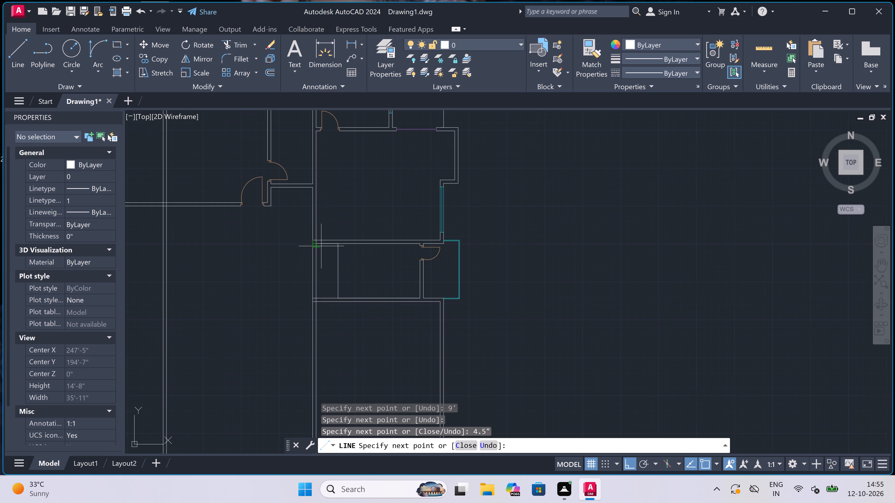
scroll(342, 306, "up", 2)
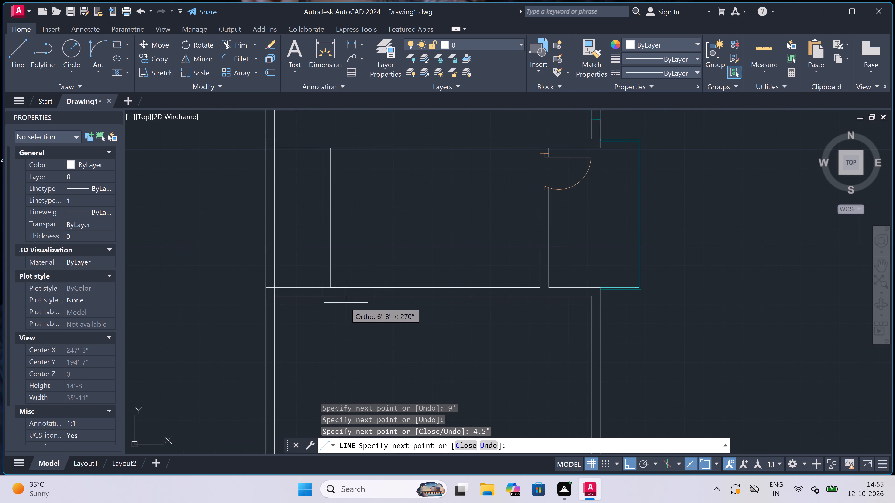
scroll(310, 291, "up", 3)
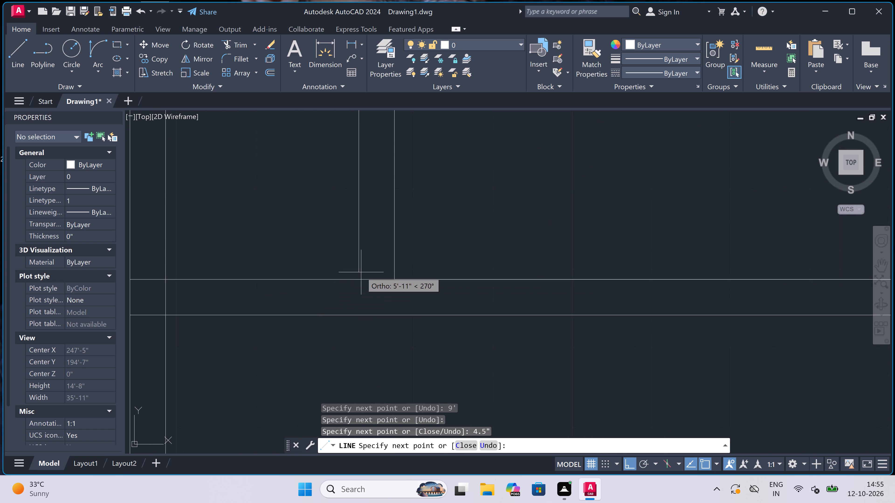
left_click(358, 277)
key("Escape")
Trim the old vertical wall's two lines between the upper and lower walls, beyond the new 4.5" partition.
scroll(363, 279, "down", 4)
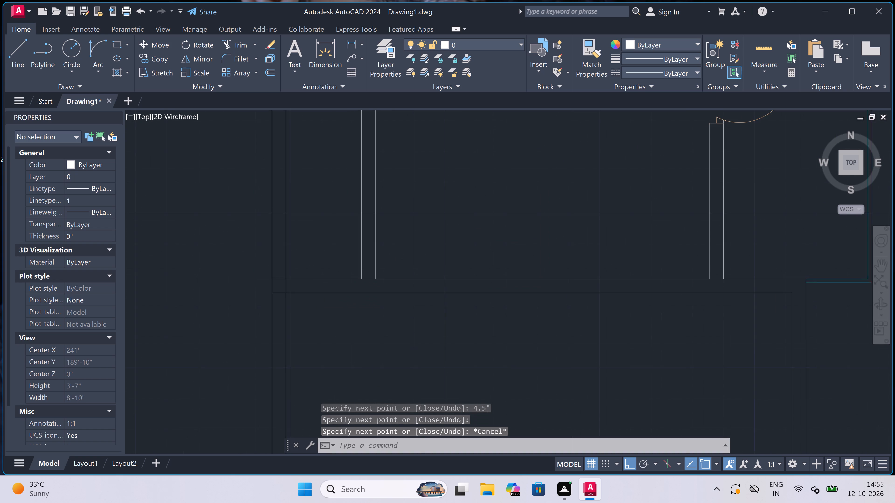
scroll(363, 279, "down", 1)
scroll(347, 255, "up", 2)
type("tr")
key("space")
left_click(354, 242)
left_click(304, 241)
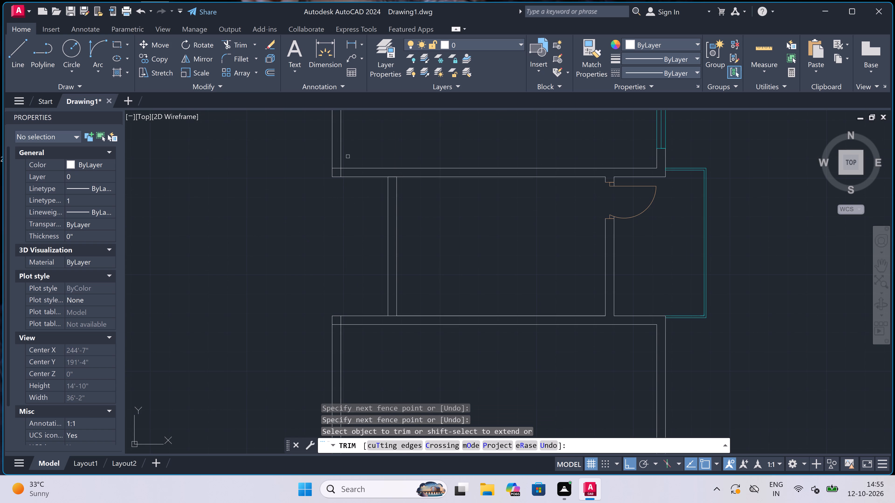
Trim the overlapping inner line ends where the vertical wall meets the upper wall, leaving a clean corner.
scroll(343, 235, "down", 4)
scroll(343, 195, "up", 2)
scroll(334, 275, "up", 1)
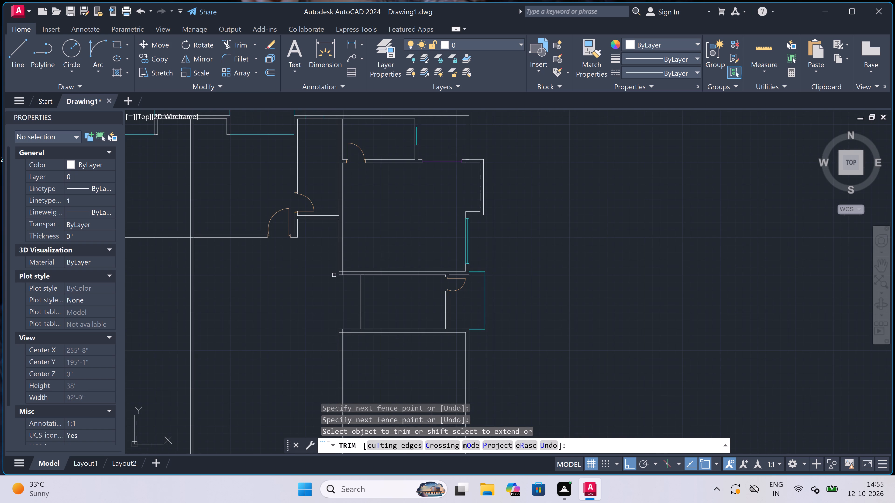
scroll(334, 275, "up", 2)
scroll(355, 271, "up", 2)
left_click(373, 236)
left_click(373, 238)
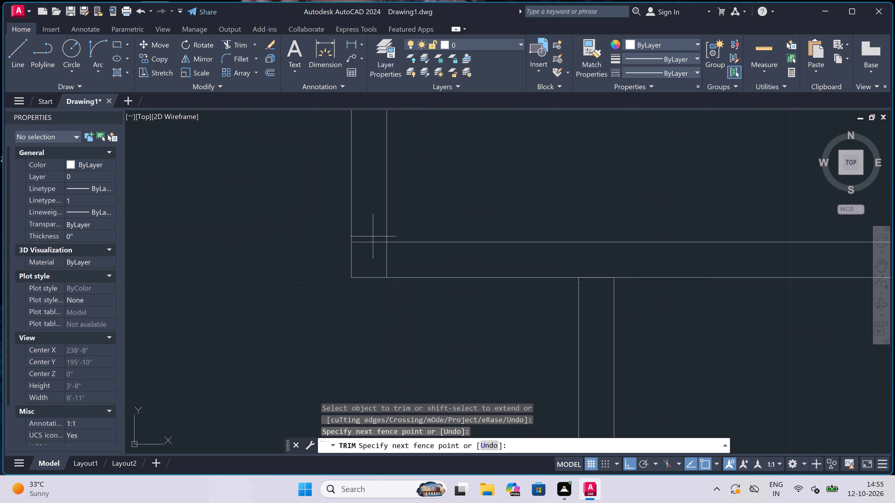
double_click(372, 259)
left_click_drag(420, 262, 415, 260)
left_click(379, 251)
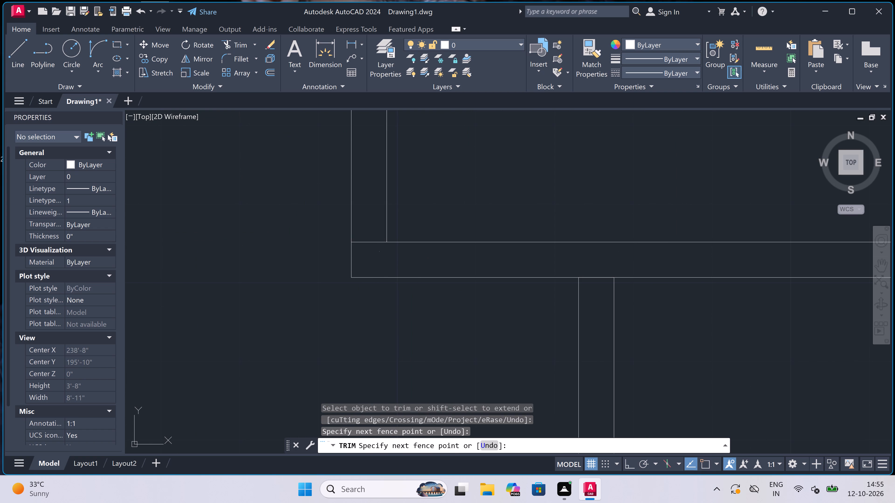
left_click(377, 227)
scroll(377, 232, "down", 7)
scroll(381, 205, "up", 3)
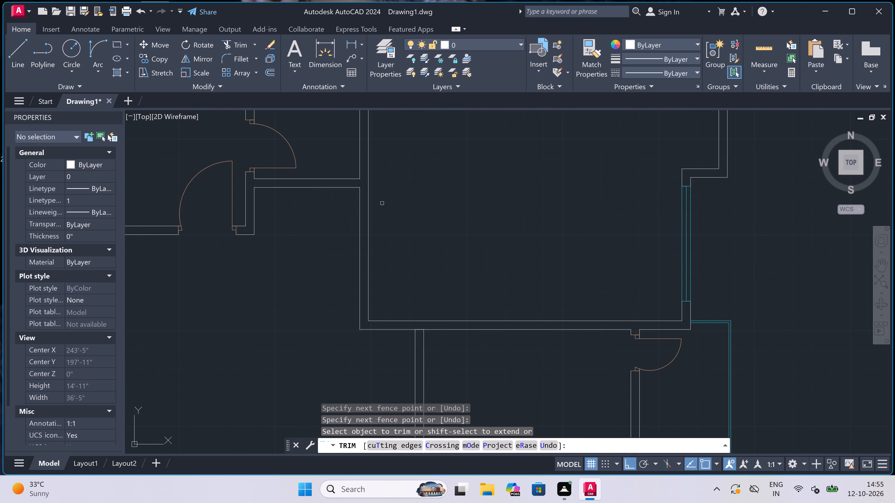
key("Escape")
On layer line1, draw the lower jamb across the vertical wall near its bottom corner, with a 2" upward stop and 3' door leaf.
left_click(489, 38)
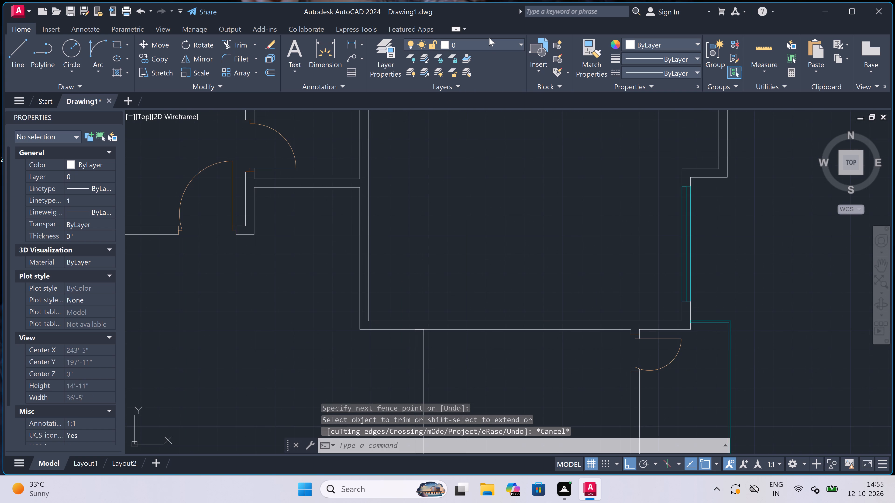
left_click(482, 42)
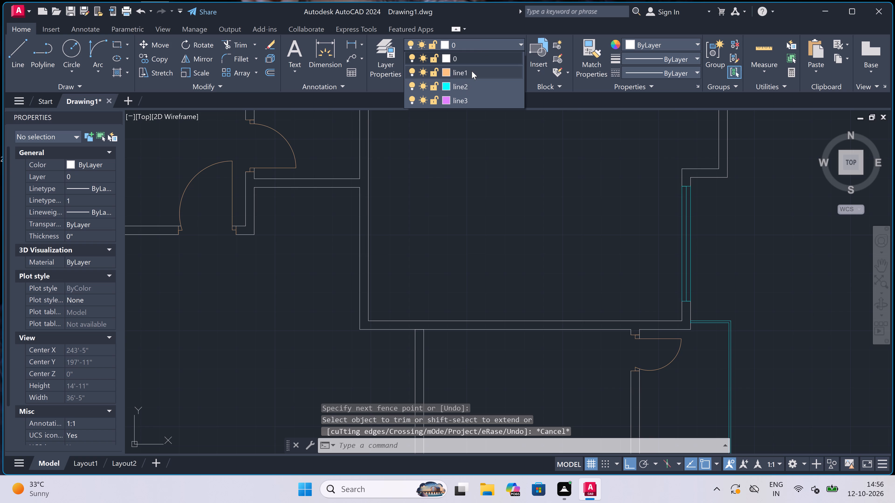
left_click(472, 69)
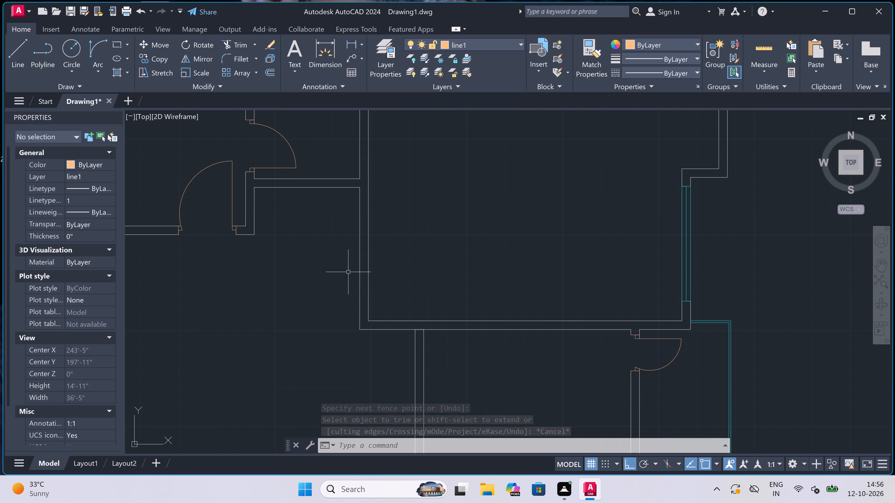
key("l")
key("space")
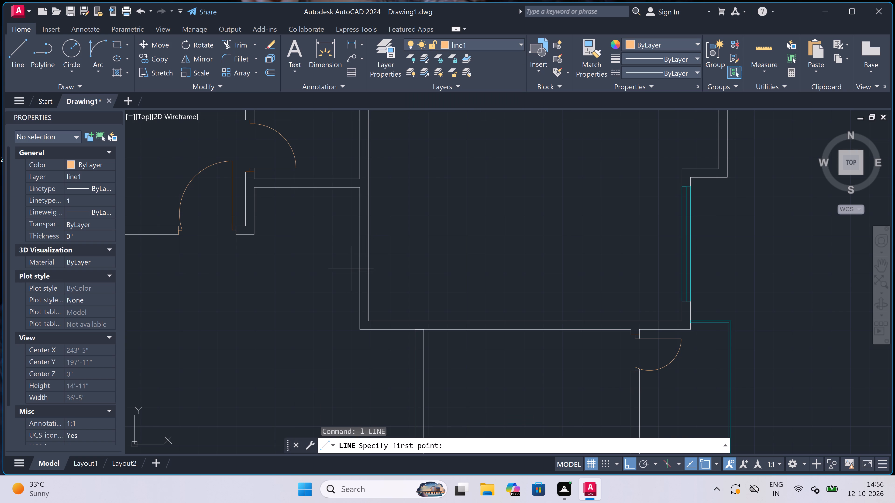
scroll(367, 315, "up", 2)
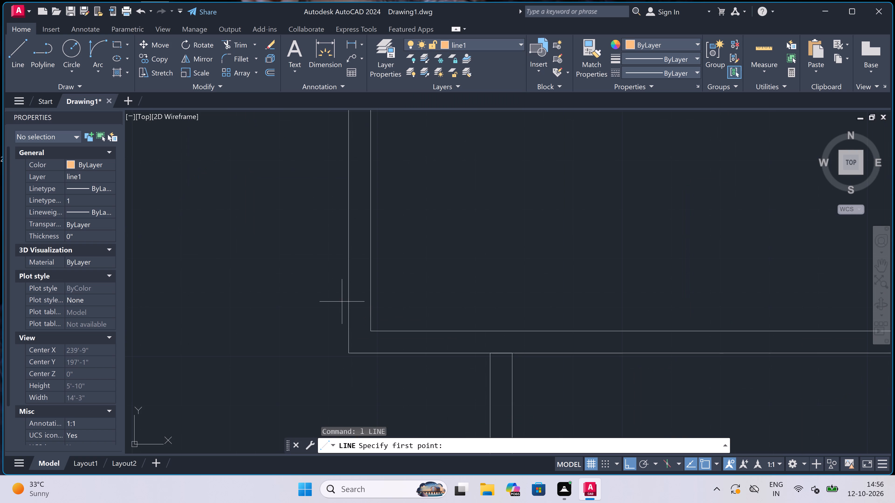
left_click(348, 308)
left_click(369, 309)
left_click(361, 305)
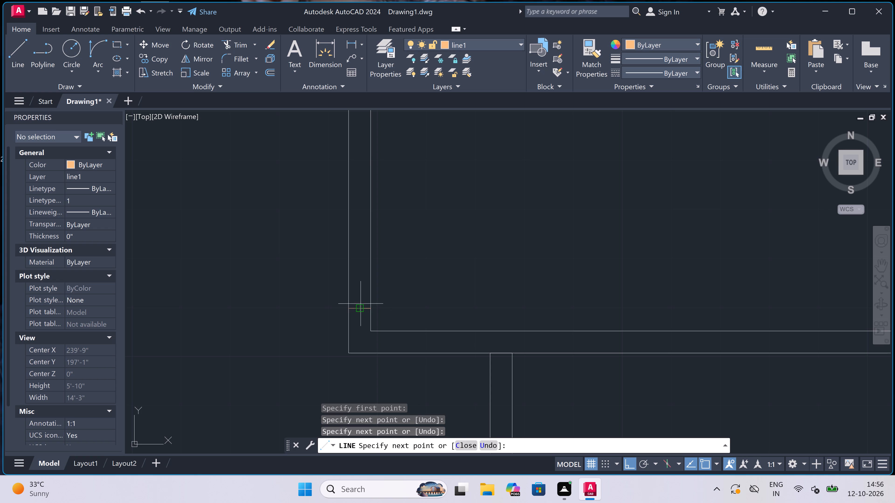
type("2\"")
key("space")
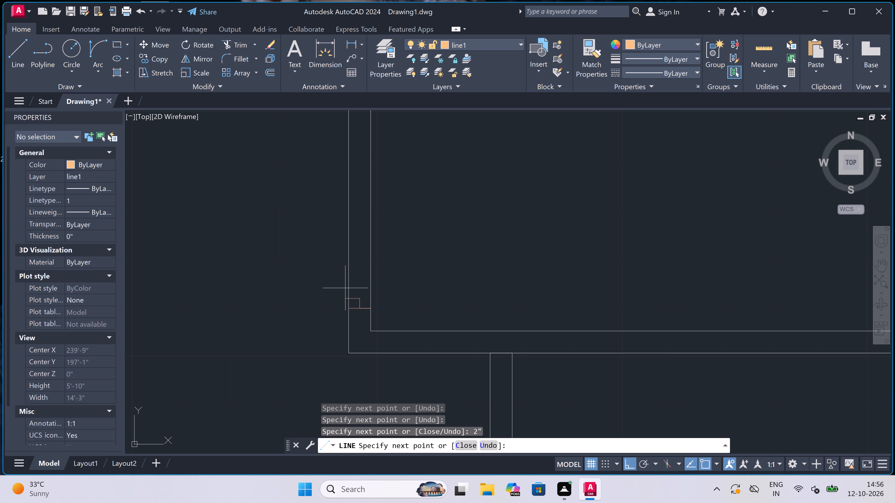
type("3'")
key("space")
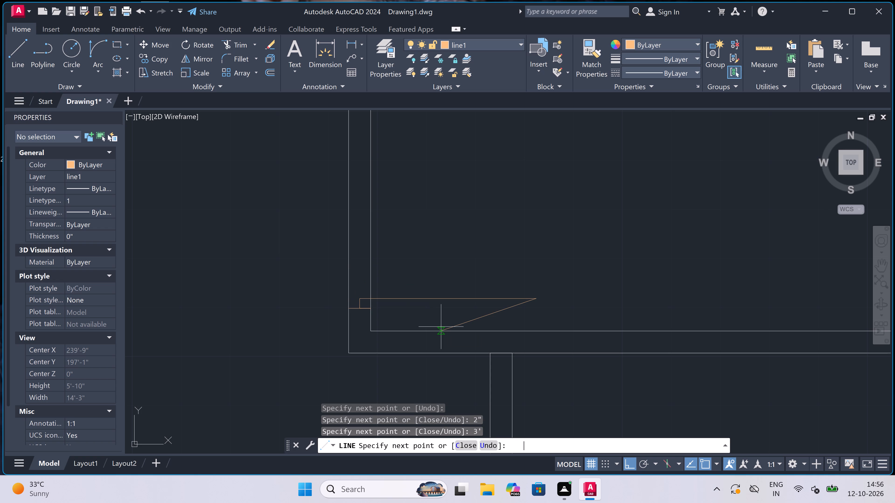
key("Escape")
Draw the upper jamb line across the same vertical wall, with a 2" stop running down from its midpoint.
key("space")
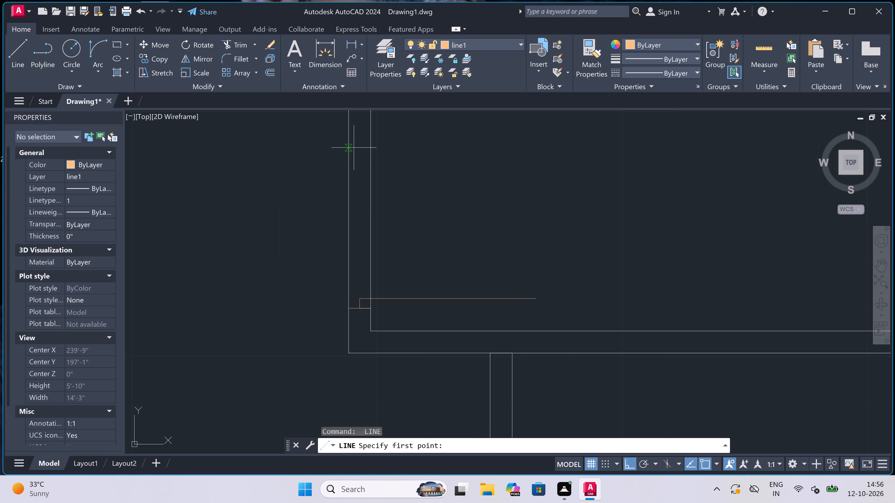
left_click_drag(350, 150, 354, 150)
left_click(372, 152)
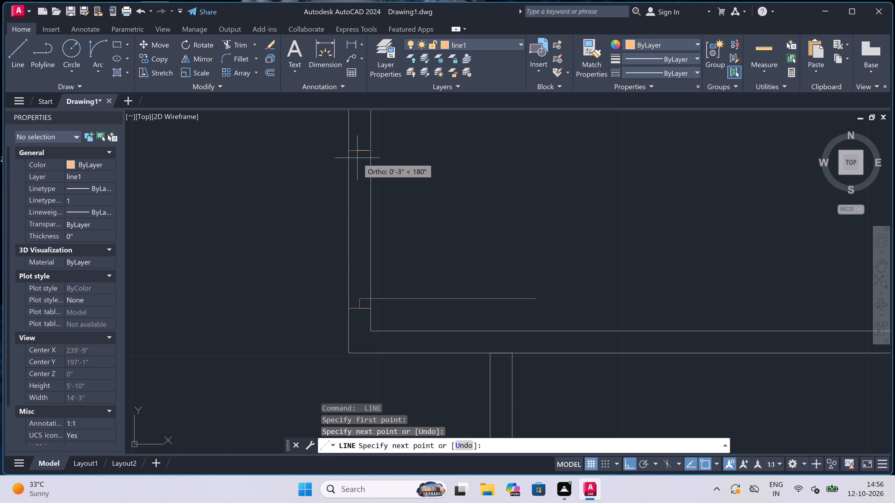
left_click(358, 152)
type("2\"")
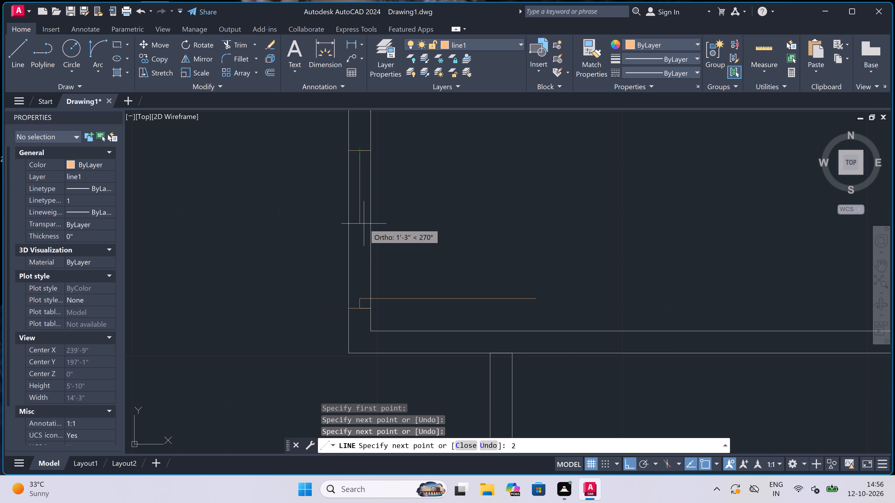
key("space")
key("Escape")
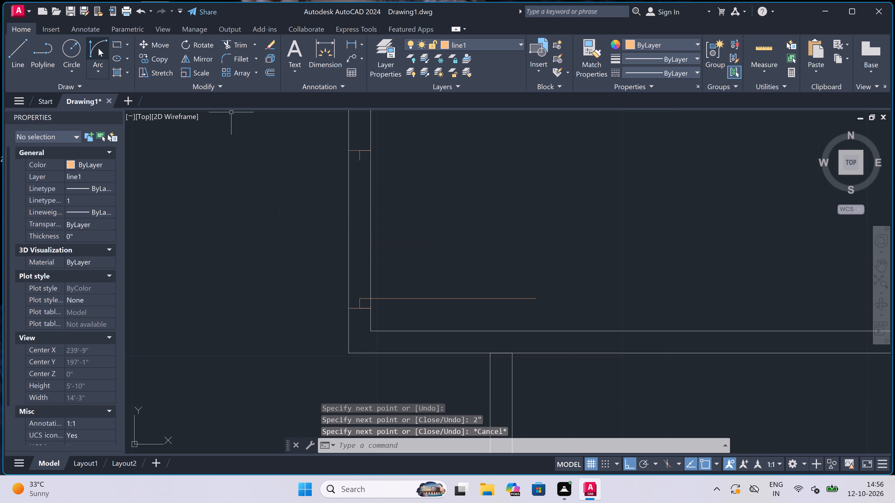
Draw the door swing arc from the free end of the 3' leaf to the tip of the upper jamb's stop.
left_click(96, 49)
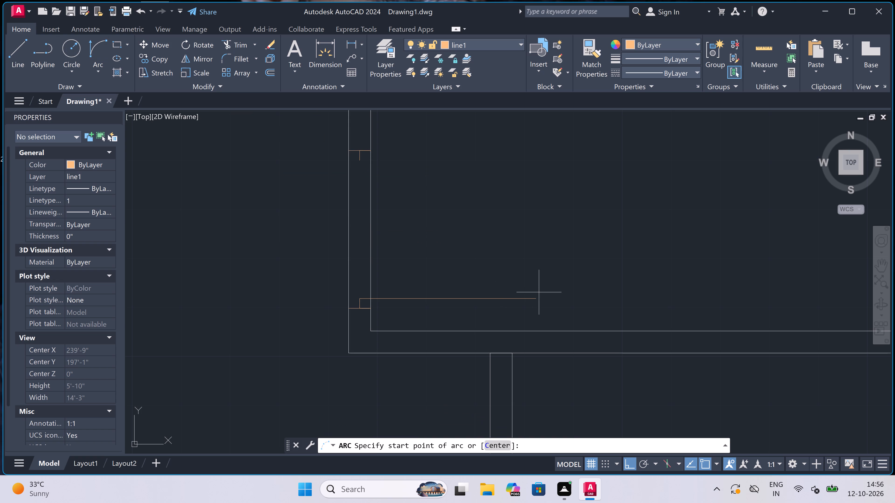
left_click_drag(537, 294, 538, 291)
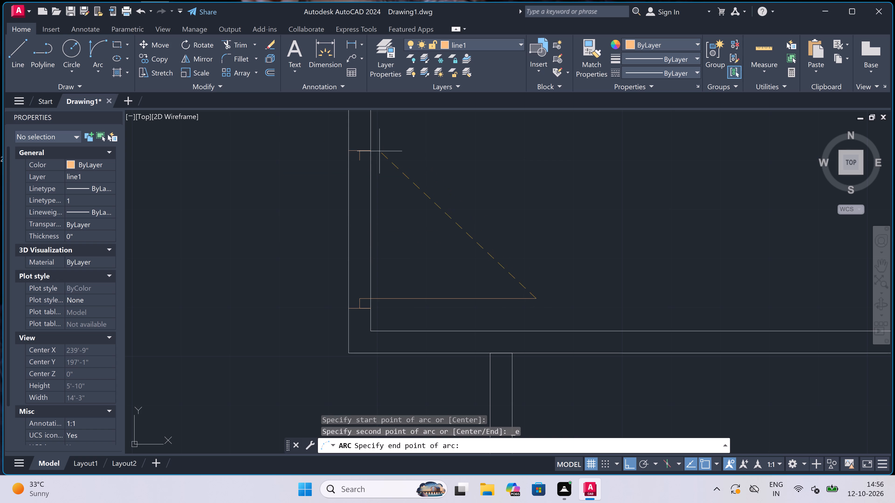
double_click(360, 159)
double_click(556, 164)
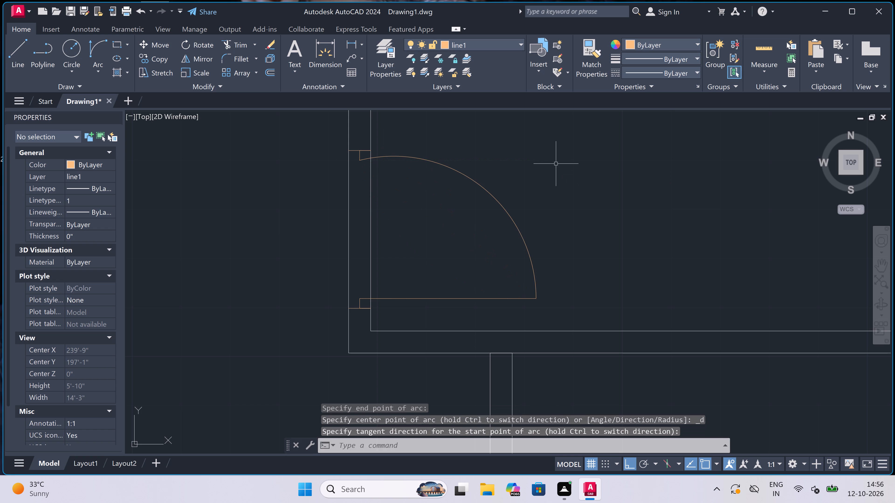
Trim both vertical wall lines between the two jambs to open the 3' leaf's doorway.
key("t")
key("r")
key("space")
left_click_drag(445, 235, 442, 236)
left_click_drag(238, 274, 243, 274)
scroll(332, 260, "down", 4)
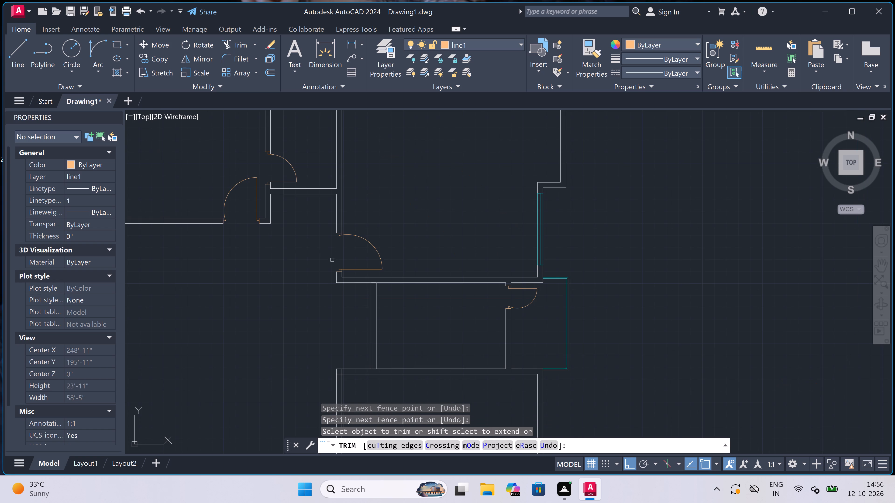
key("Escape")
Draw the upper jamb across the new 4.5" partition just below the upper wall, with a 2" downward stop and 2' door leaf.
key("l")
key("space")
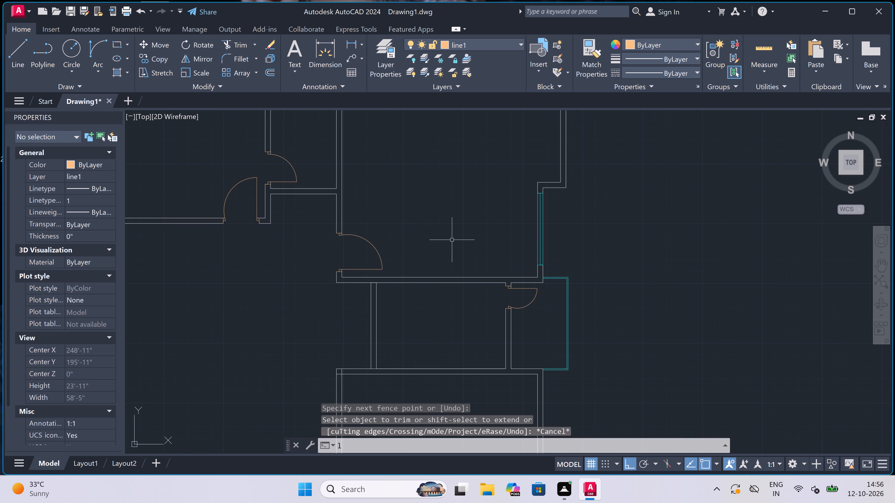
scroll(392, 282, "up", 1)
scroll(352, 300, "up", 3)
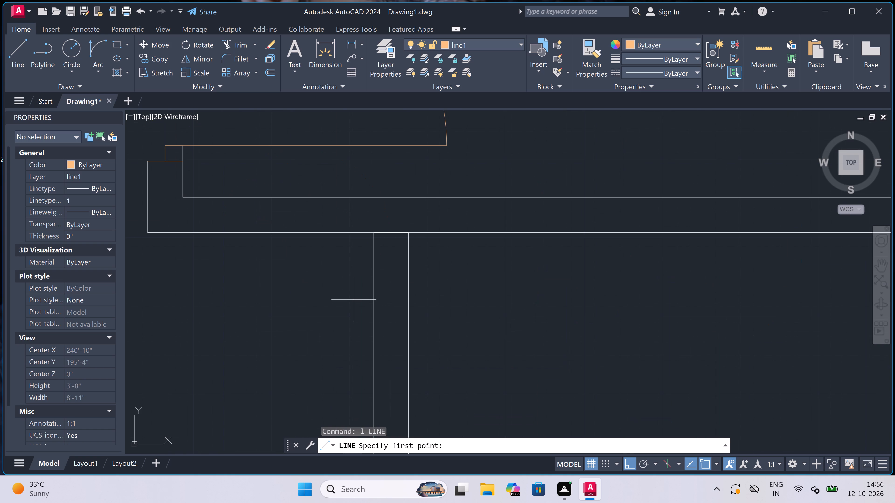
scroll(375, 268, "up", 1)
left_click(372, 250)
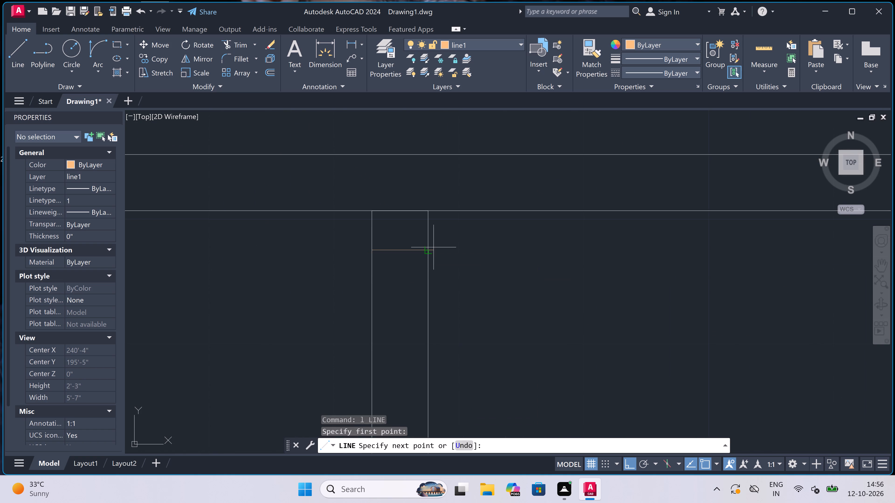
left_click(433, 248)
left_click_drag(403, 251, 403, 253)
left_click(403, 256)
type("2\"")
key("space")
type("2'")
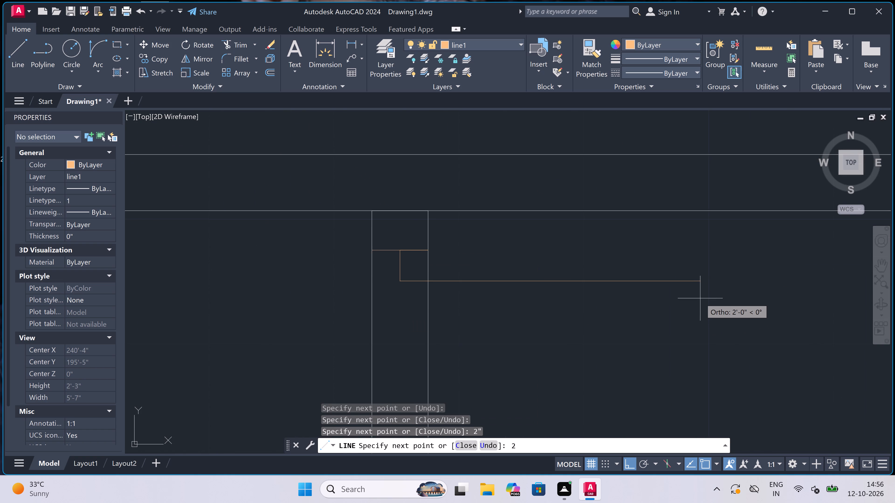
key("space")
key("Escape")
Draw the lower jamb line across the 4.5" partition, with a 2" stop running up from its midpoint.
key("space")
scroll(458, 224, "down", 2)
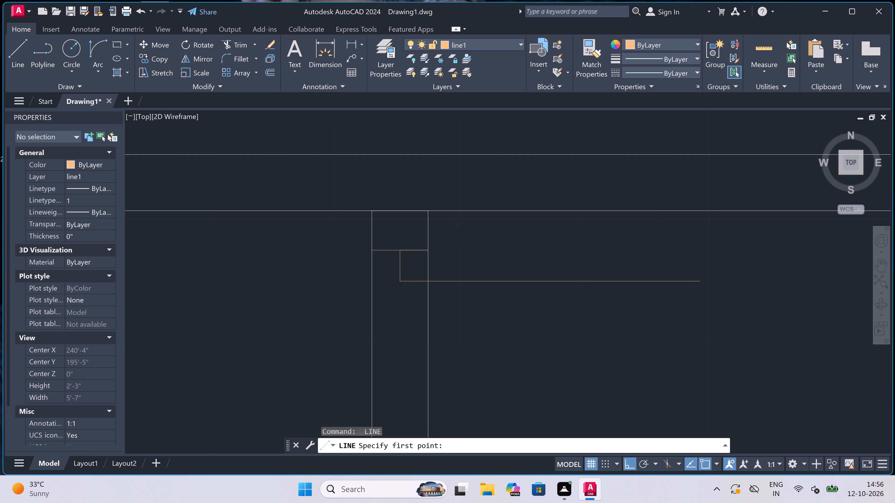
scroll(458, 224, "down", 1)
scroll(421, 317, "up", 2)
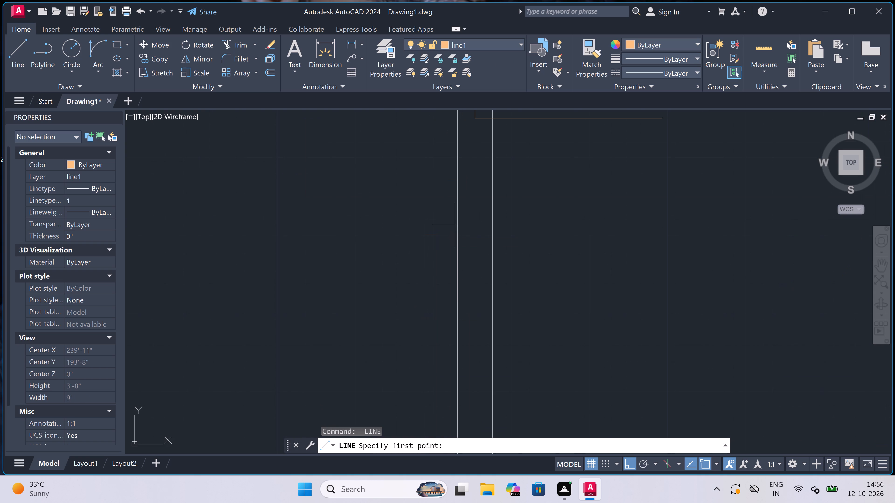
left_click(455, 241)
left_click(487, 244)
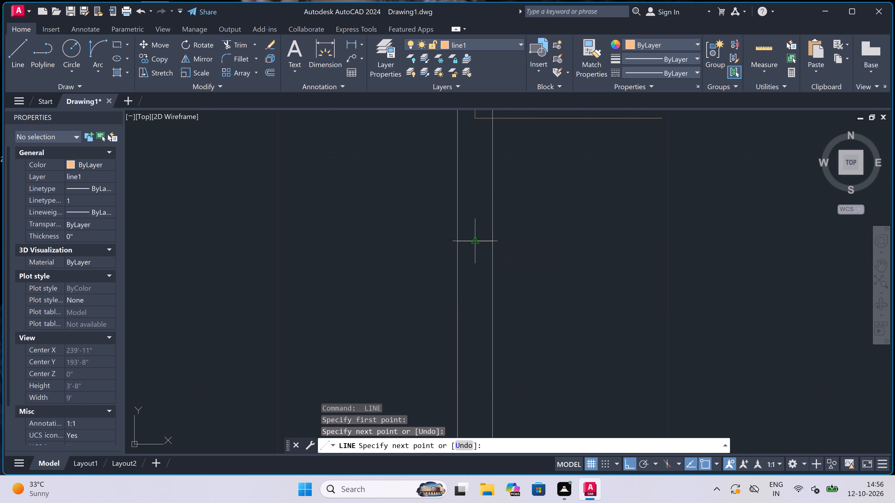
left_click(477, 243)
type("2\"")
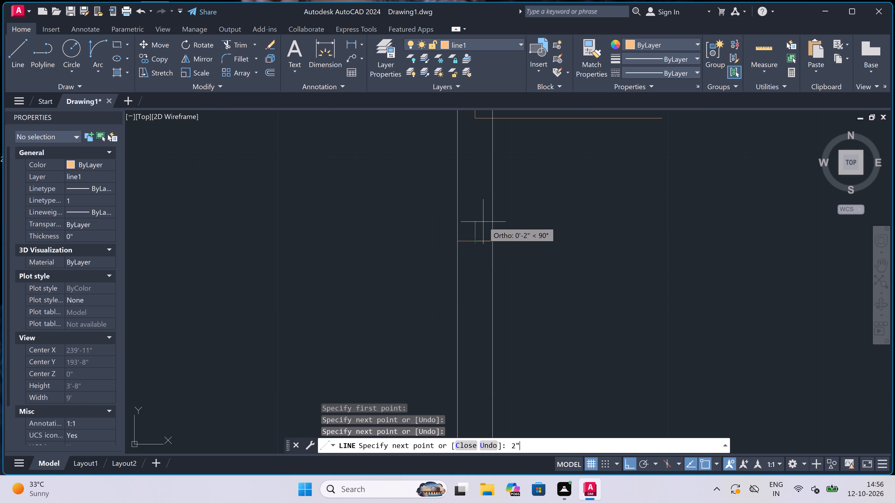
key("space")
key("Escape")
Draw the door swing arc from the free end of the 2' leaf to the tip of the lower jamb's stop.
scroll(436, 249, "down", 2)
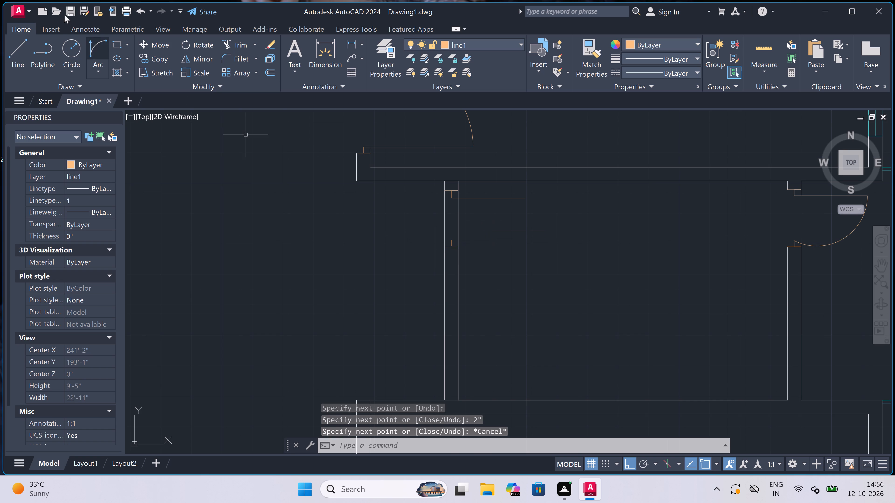
left_click(100, 50)
scroll(516, 187, "up", 2)
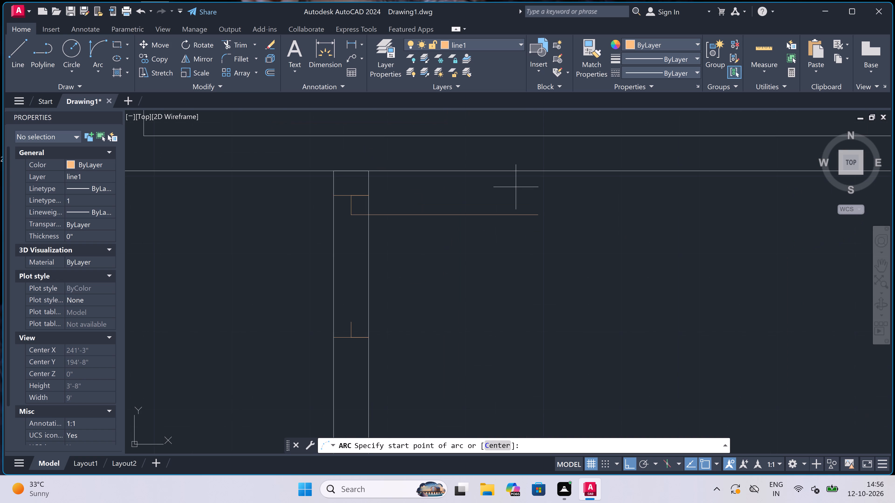
left_click(540, 214)
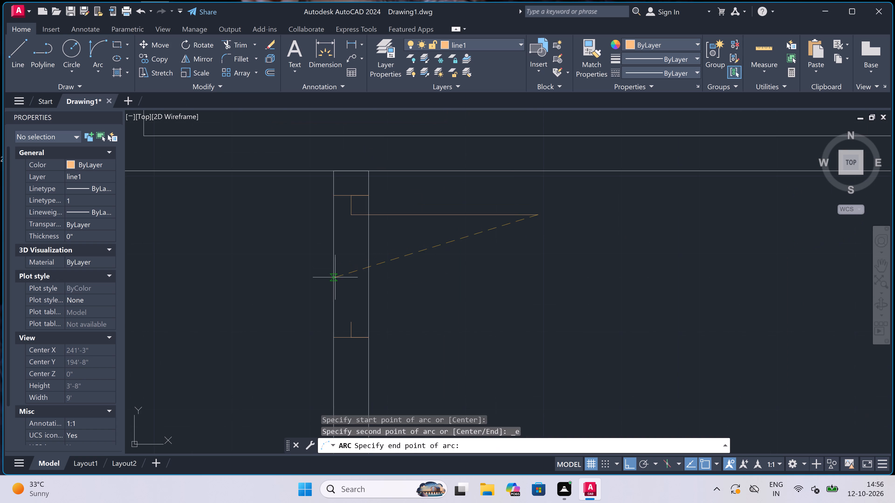
left_click(354, 321)
left_click(432, 373)
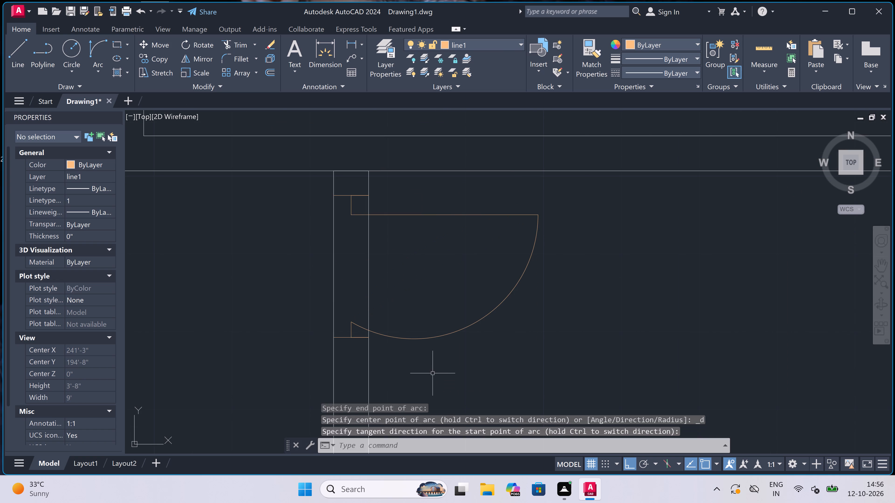
Trim both lines of the 4.5" partition between its two jambs to open the doorway.
key("t")
key("r")
key("space")
left_click_drag(419, 256, 413, 258)
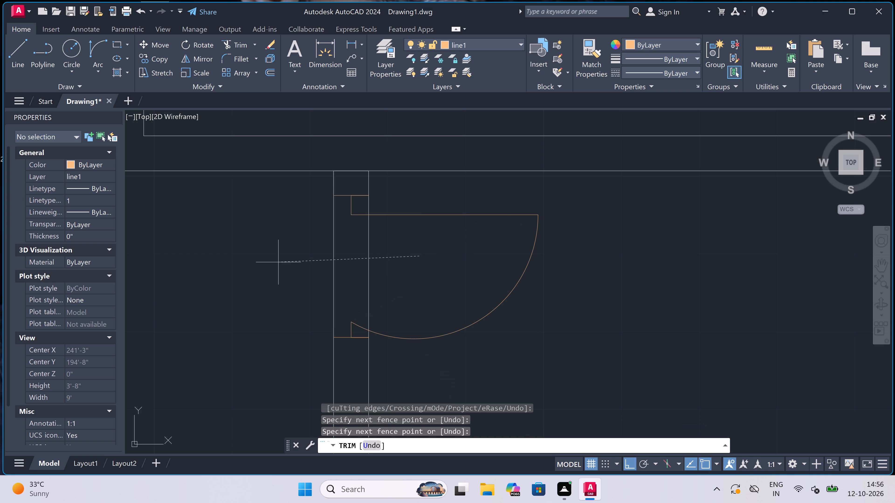
left_click_drag(247, 268, 250, 268)
Trim the wall line segments crossing the 4.5" partition's ends at the upper and lower walls to clean up both junctions.
left_click_drag(341, 177, 342, 173)
left_click(344, 166)
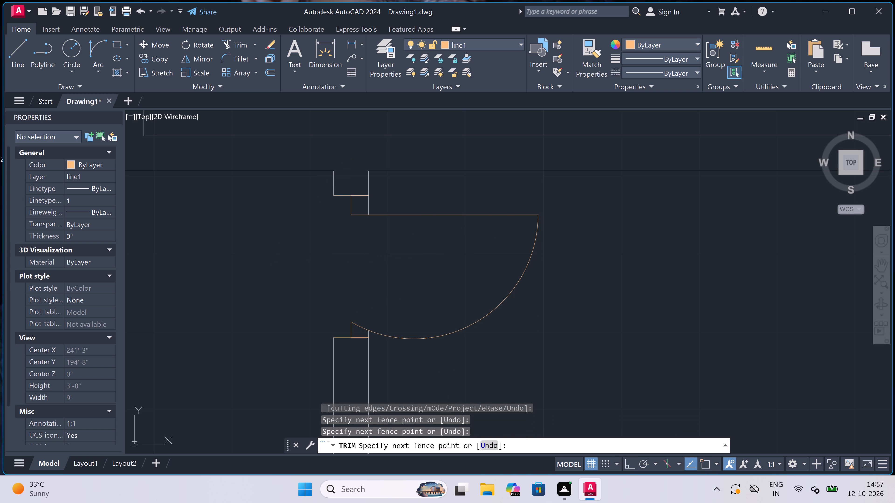
scroll(436, 174, "down", 5)
scroll(416, 317, "up", 3)
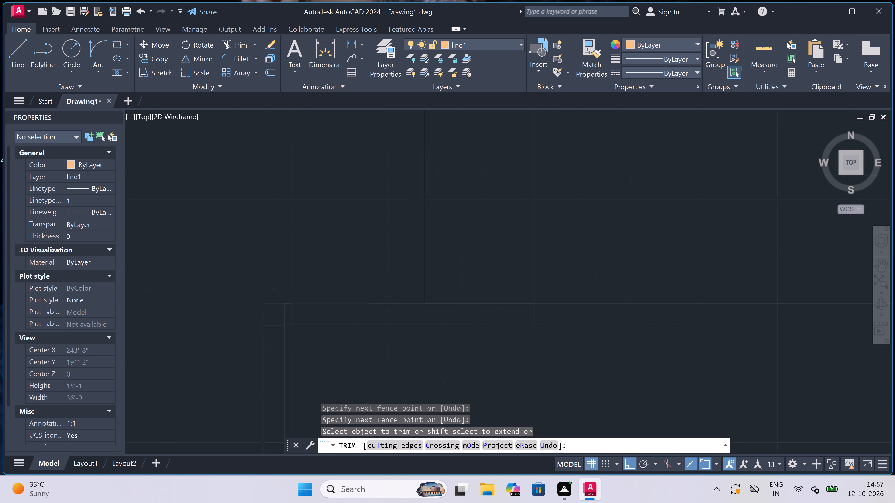
left_click_drag(415, 315, 416, 310)
left_click(419, 273)
scroll(420, 273, "down", 4)
scroll(371, 283, "up", 2)
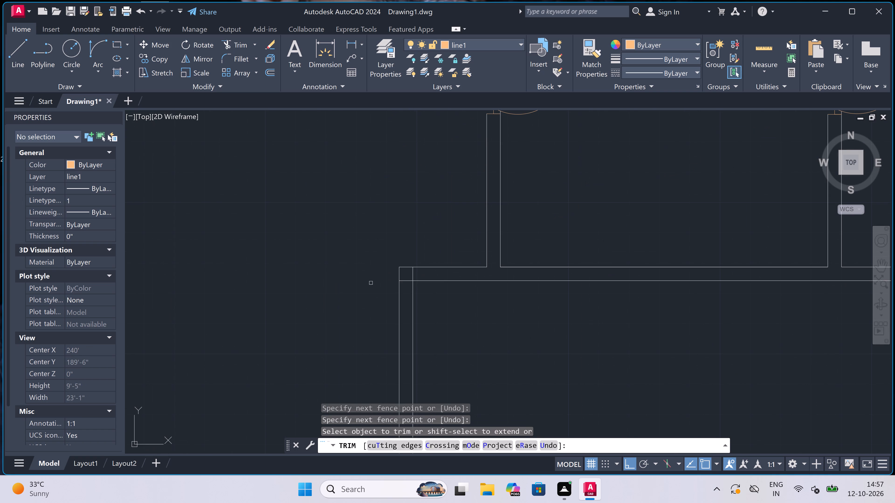
scroll(426, 276, "down", 2)
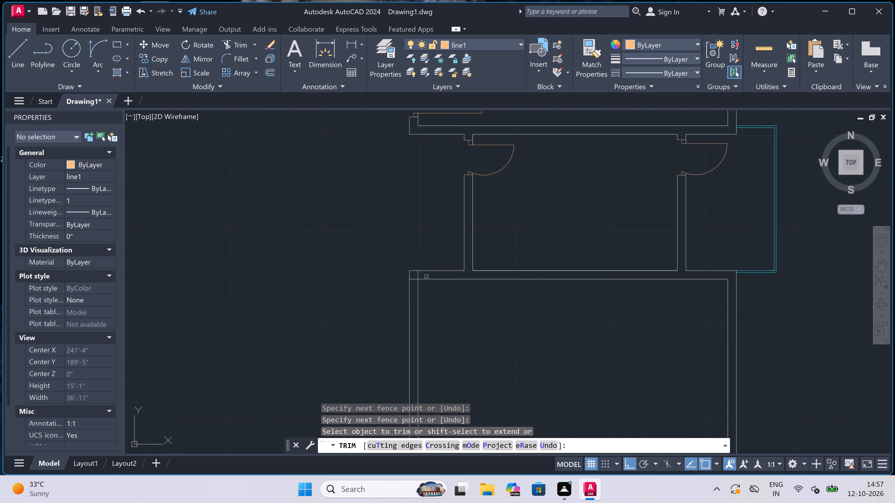
scroll(427, 276, "down", 1)
key("Escape")
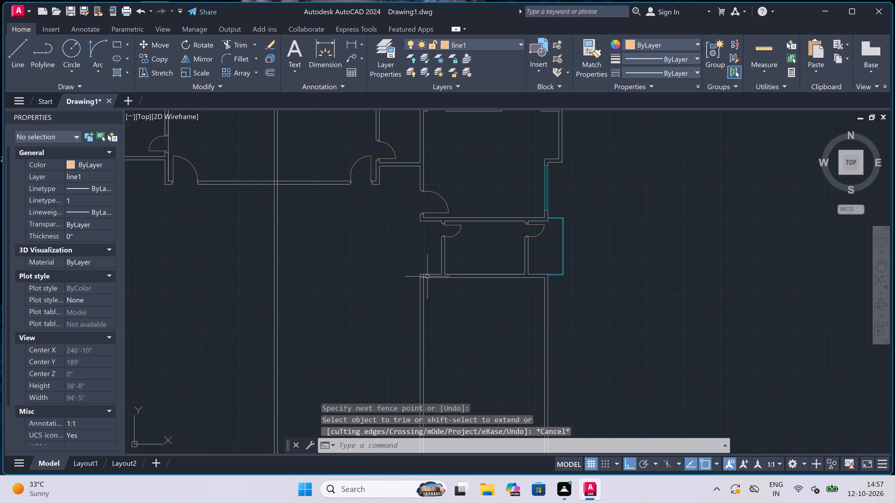
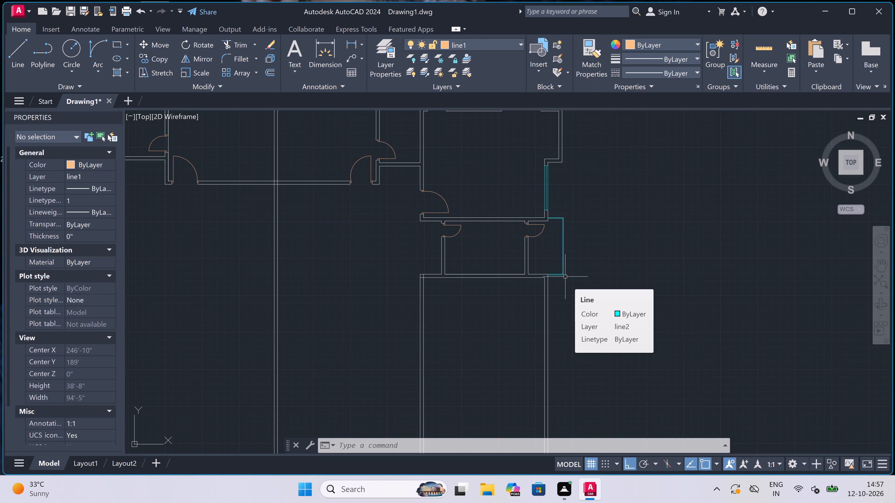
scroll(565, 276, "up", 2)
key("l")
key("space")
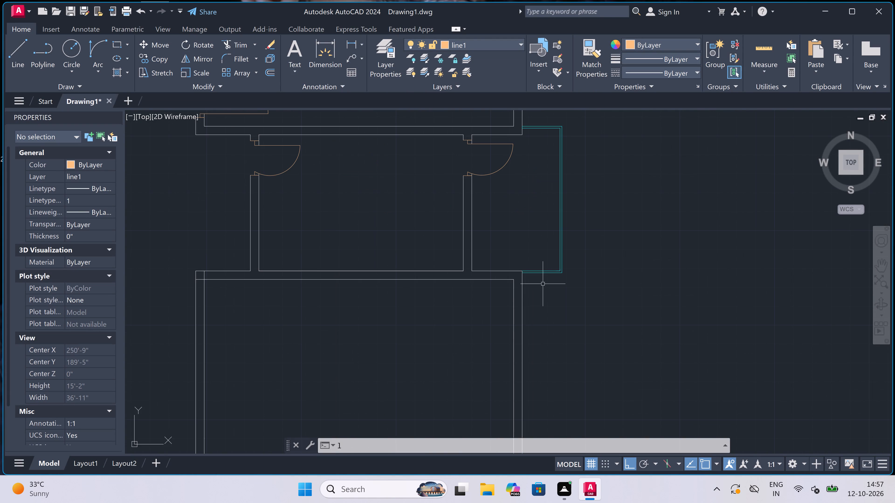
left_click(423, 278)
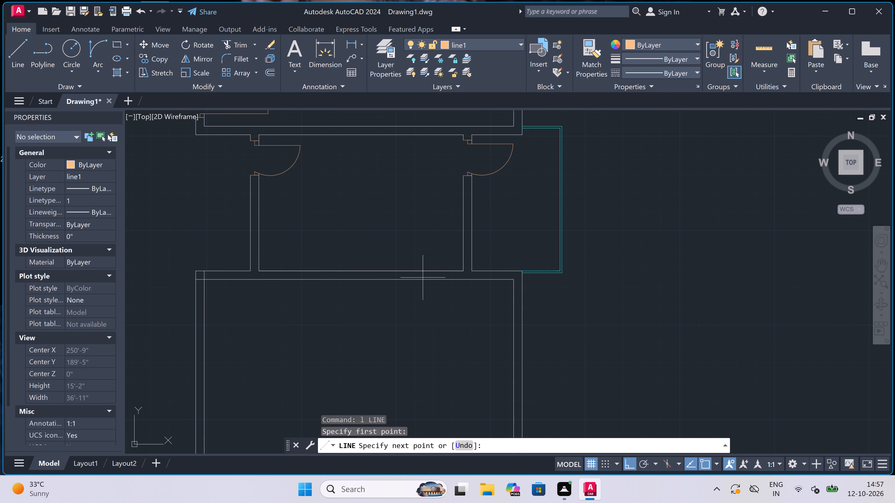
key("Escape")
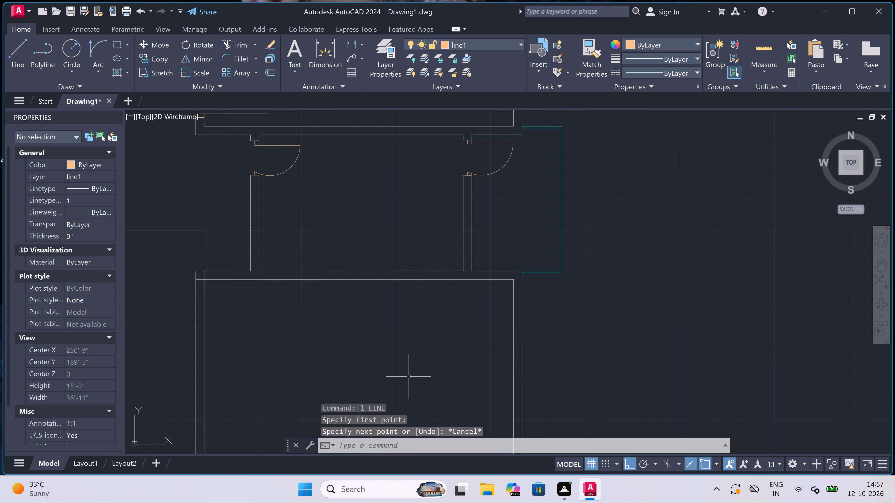
Offset the inner line of the large lower room's top wall 11' downward to start a horizontal partition.
key("o")
key("space")
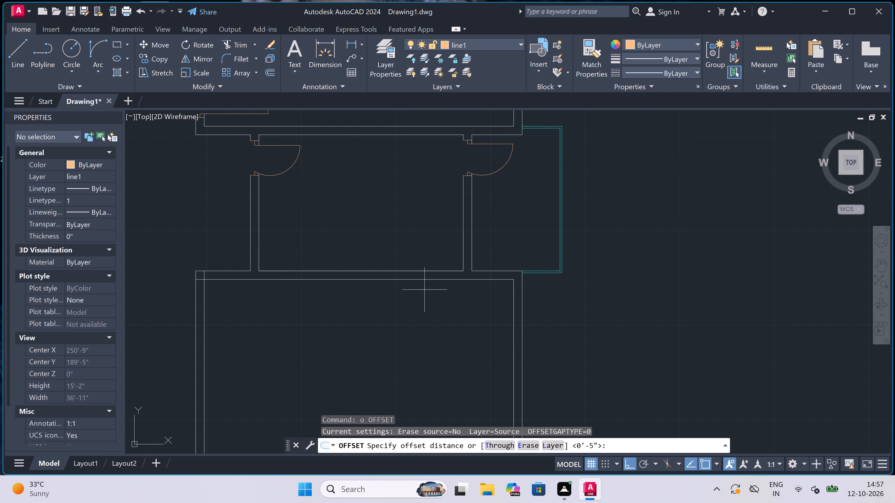
double_click(426, 280)
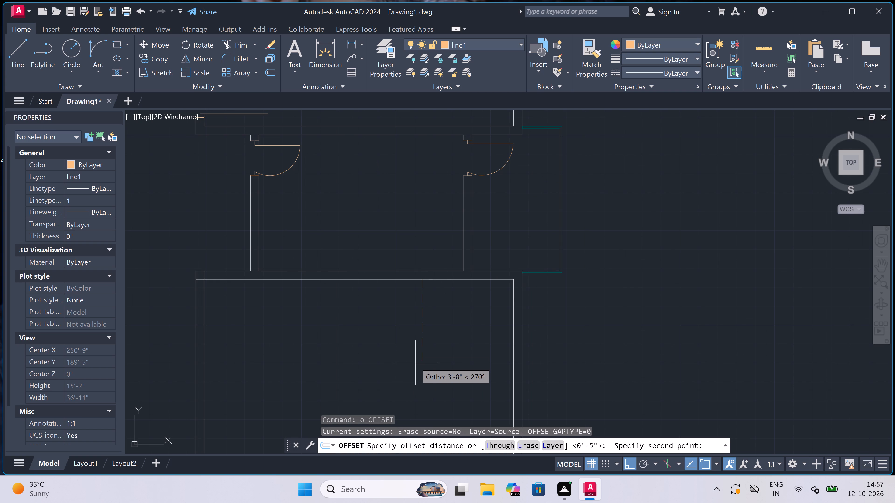
type("11'")
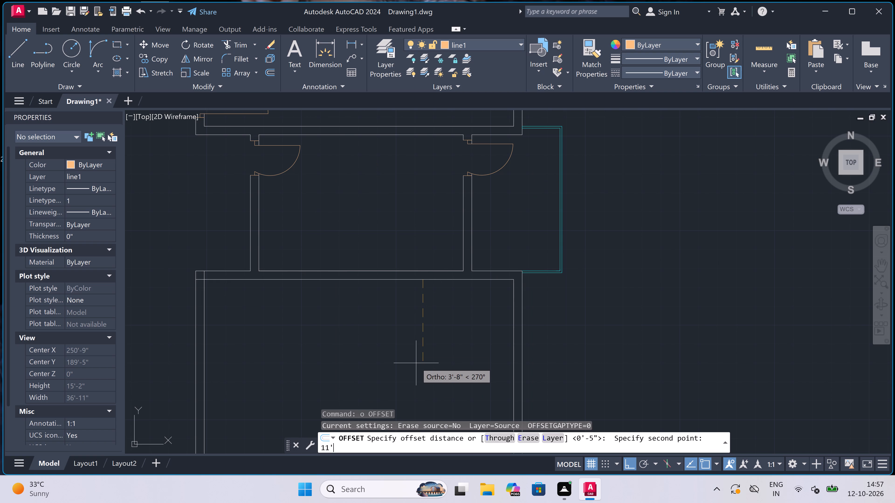
key("space")
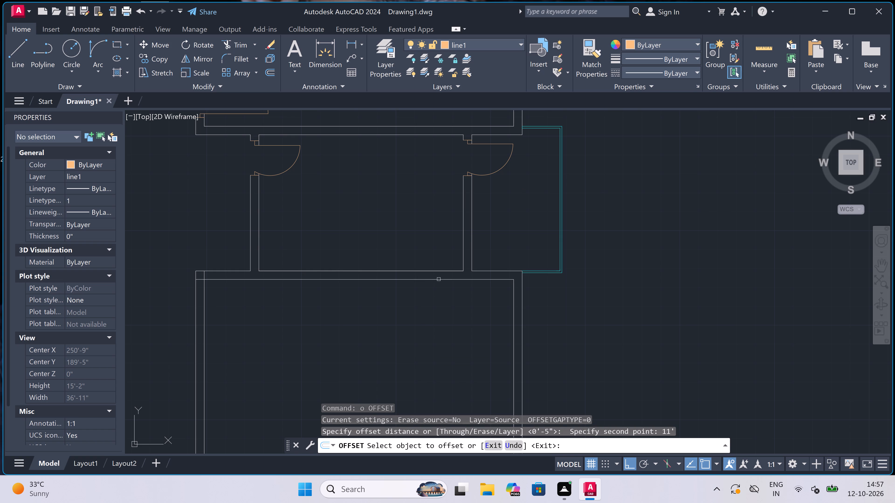
left_click_drag(438, 279, 429, 317)
left_click(414, 346)
scroll(416, 338, "down", 8)
scroll(413, 345, "up", 6)
key("Escape")
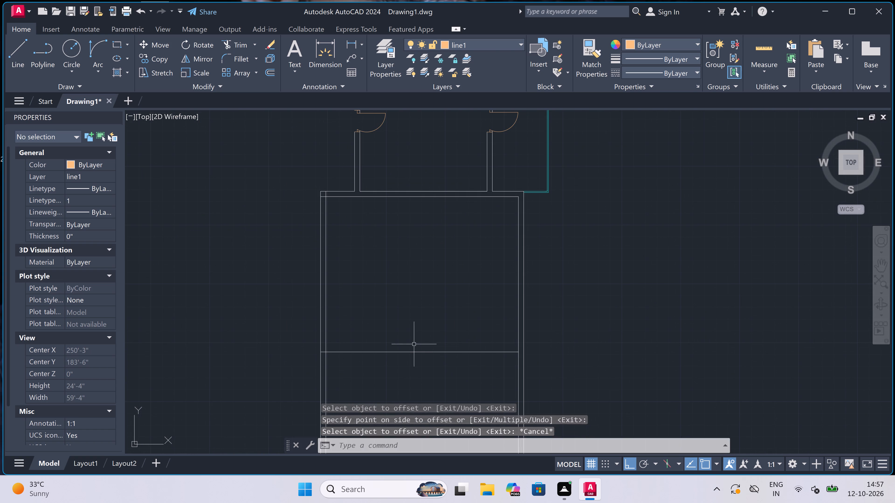
Offset the new partition line 4.5" downward to give the partition its thickness.
key("space")
left_click(415, 351)
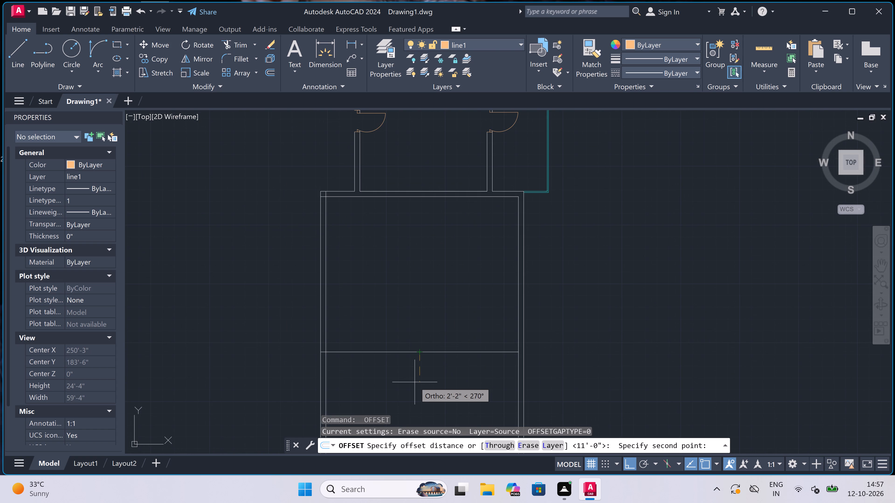
type("4.5\"")
key("space")
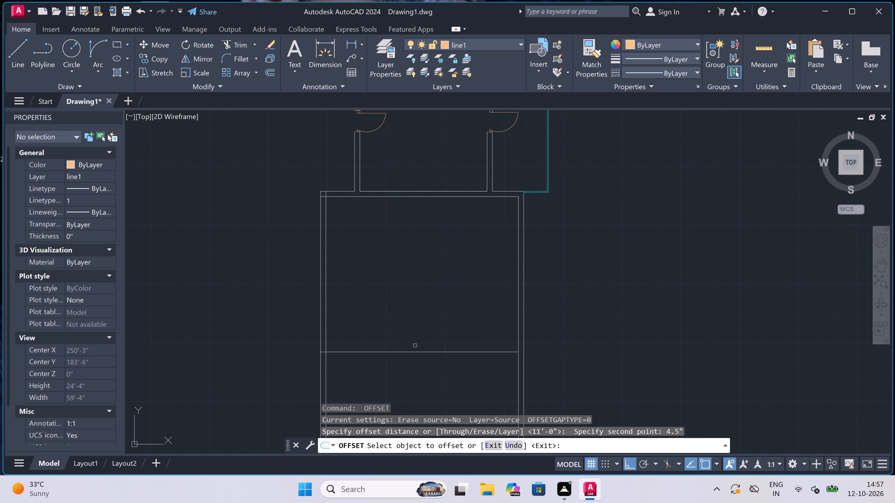
left_click_drag(413, 351, 413, 353)
left_click(400, 381)
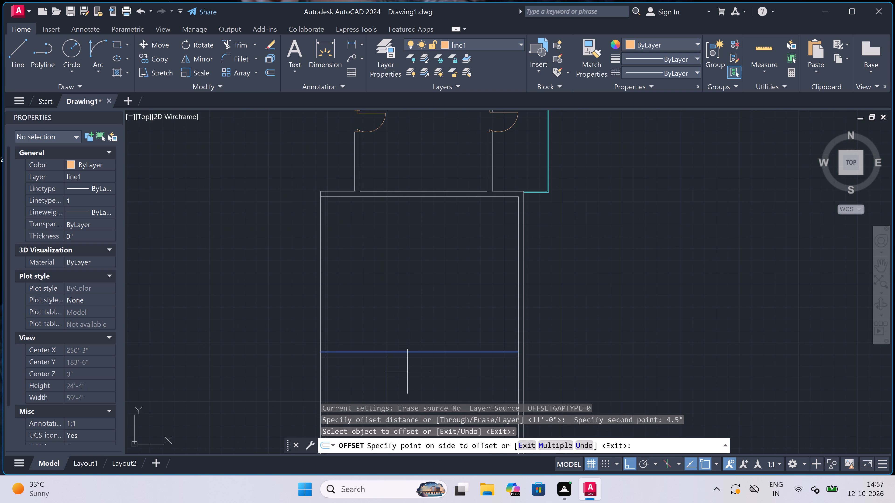
key("Escape")
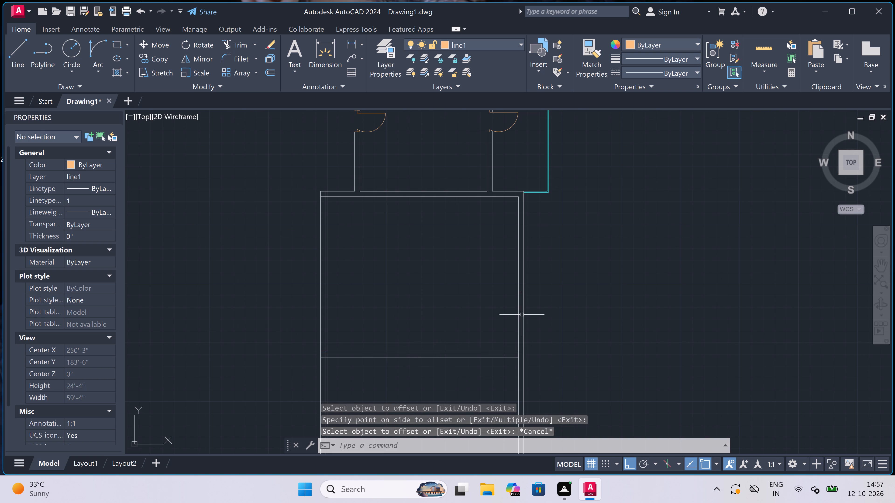
key("space")
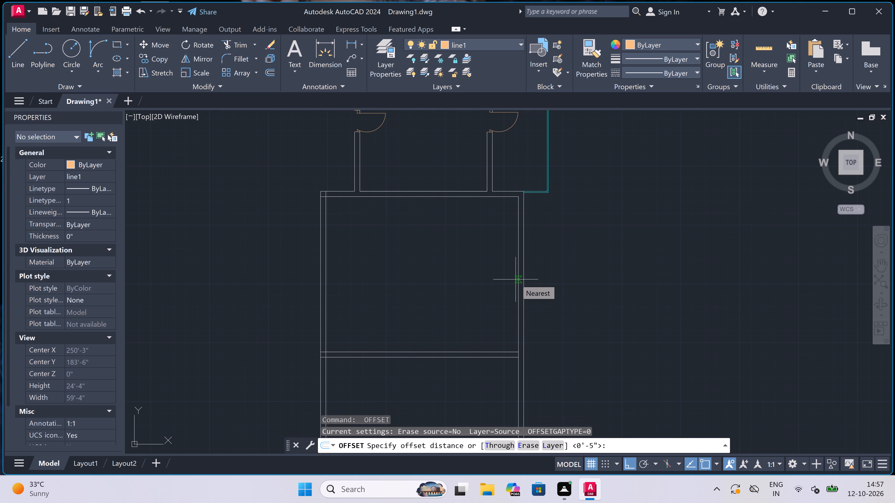
key("Escape")
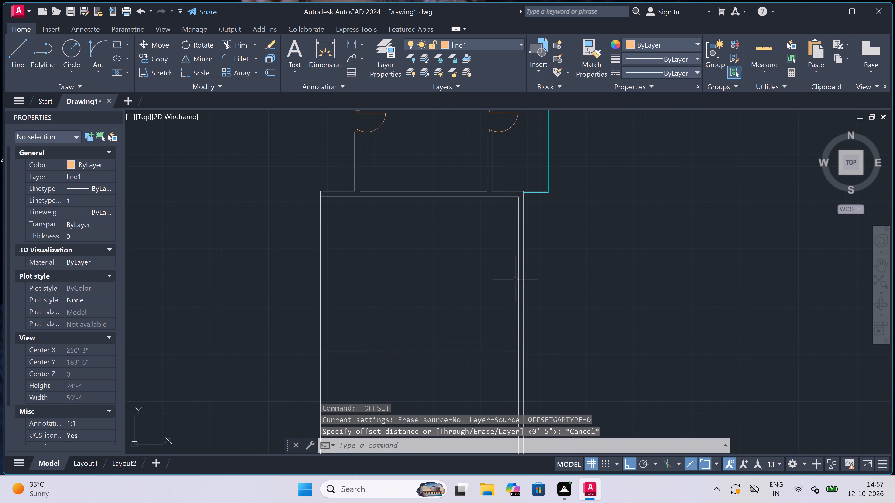
On layer 0, draw a line across the room's right wall from its outer face, extended into a 1' by 4.5" stub inside the room.
key("l")
key("space")
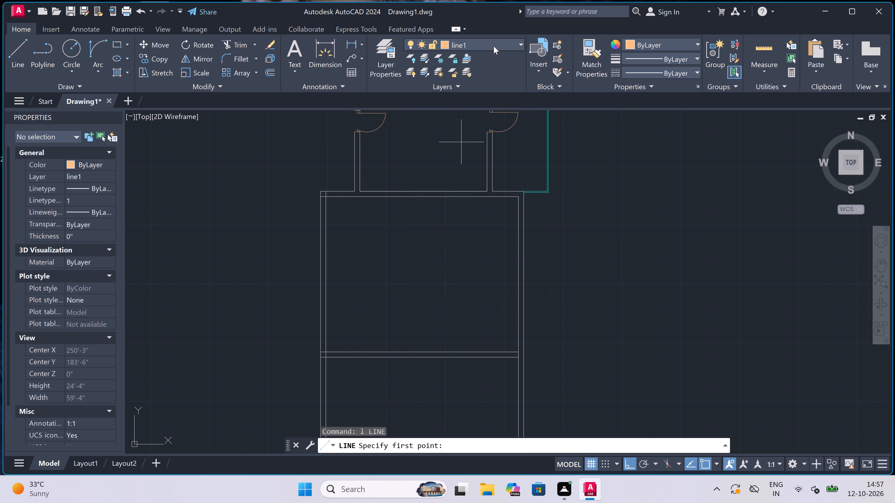
double_click(494, 46)
left_click(494, 41)
left_click(491, 54)
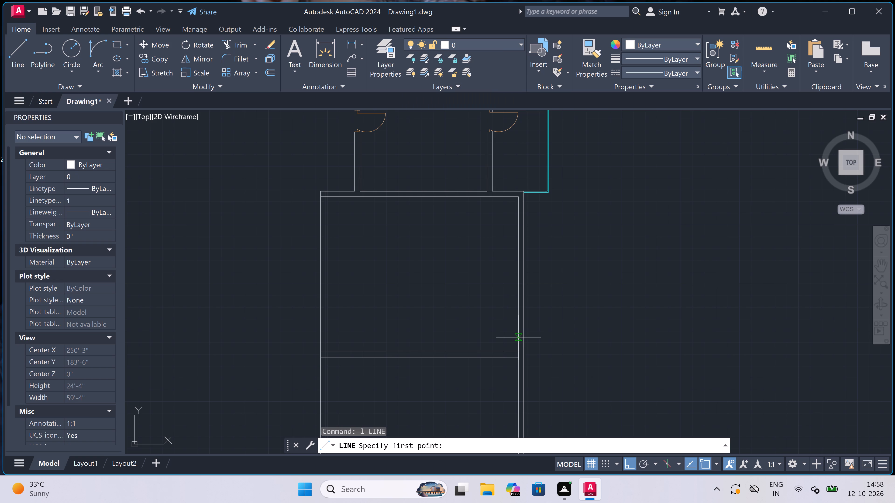
scroll(519, 337, "up", 1)
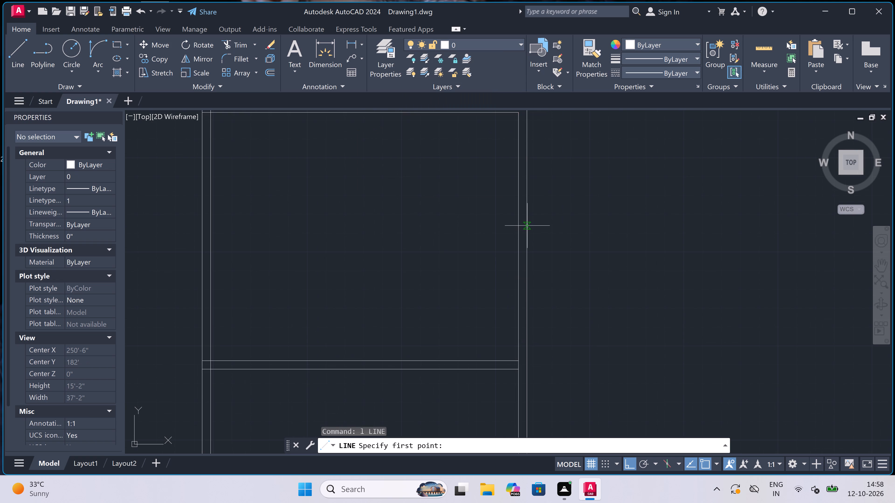
left_click(527, 228)
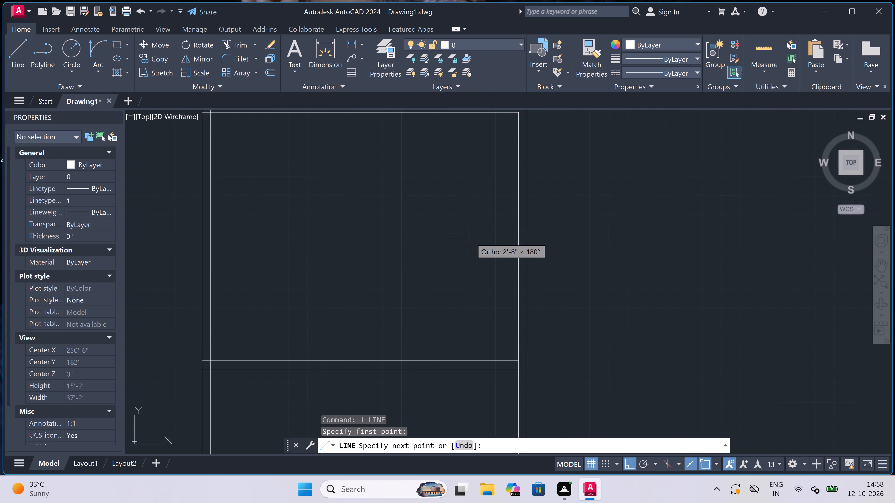
left_click(517, 228)
type("1'")
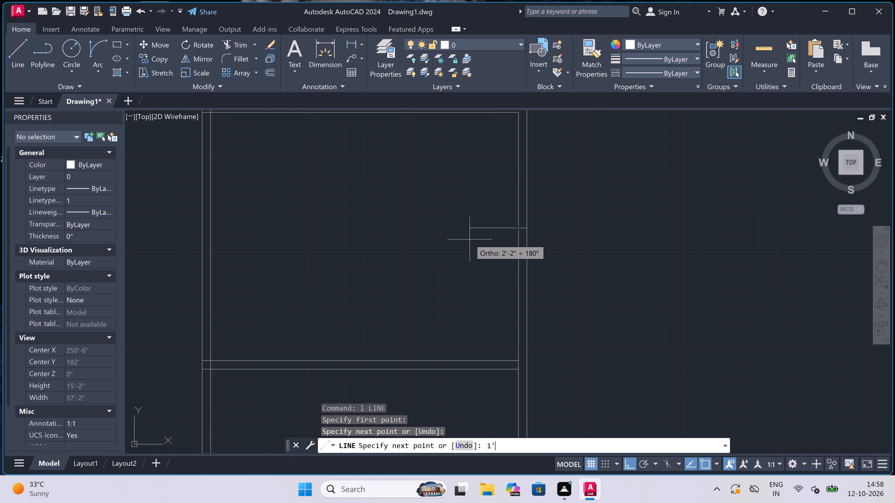
key("space")
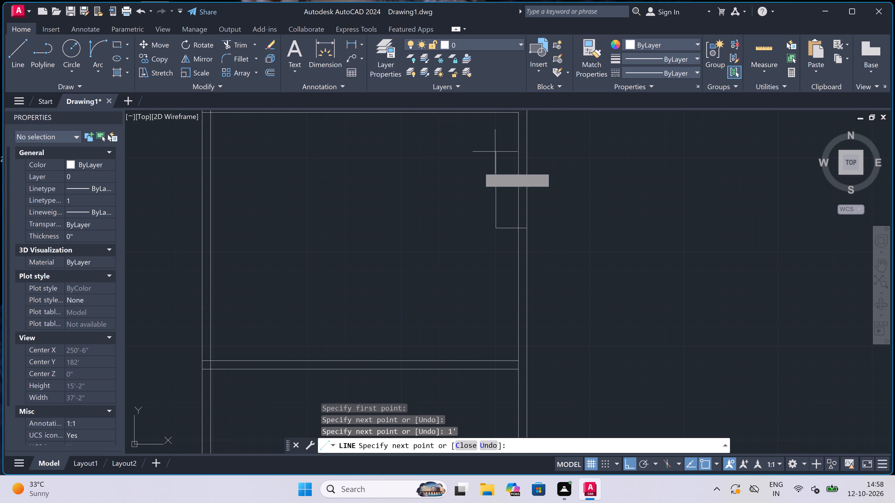
scroll(408, 263, "down", 1)
scroll(482, 190, "up", 2)
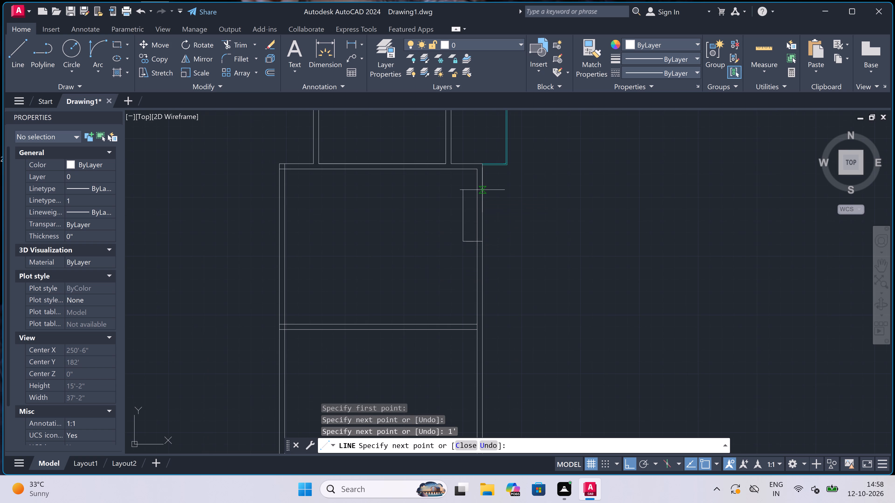
type("4.5\"")
key("space")
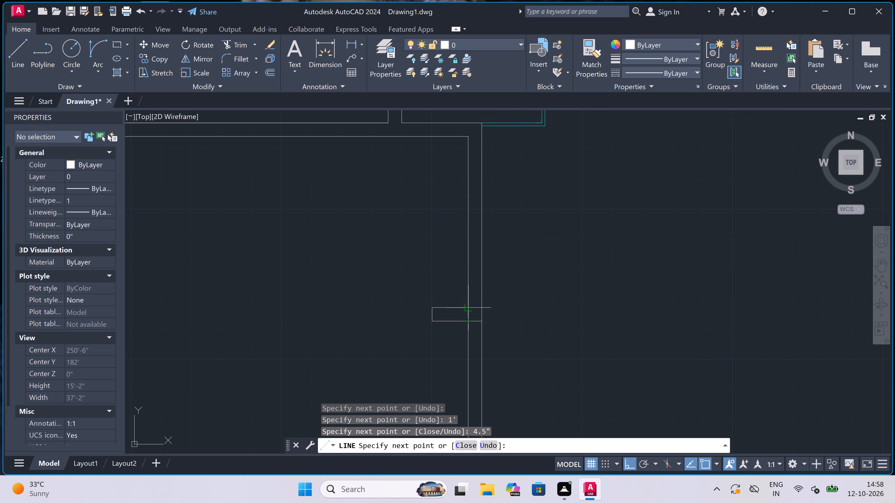
scroll(469, 310, "up", 1)
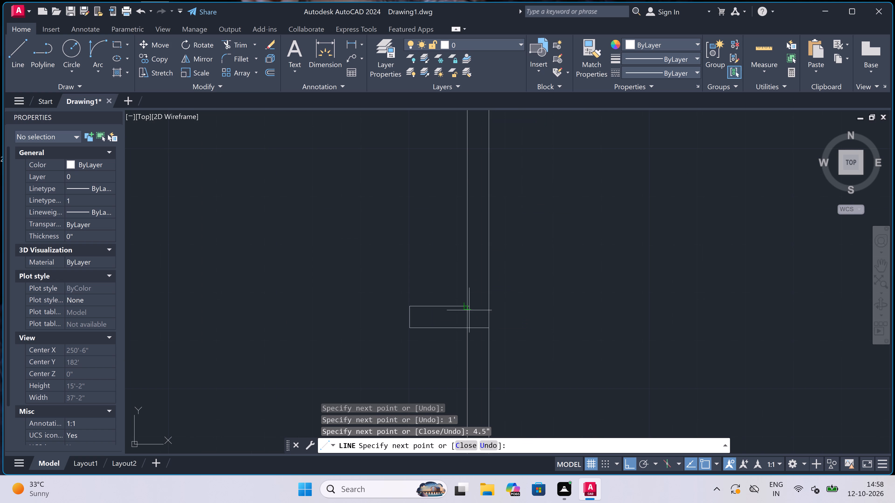
left_click(466, 305)
key("Escape")
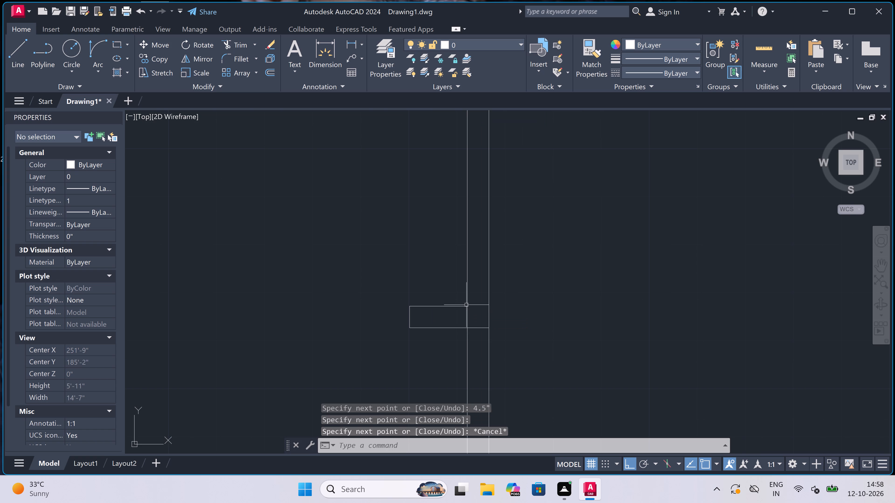
Draw a line across the right wall's thickness, continuing the new partition's upper line to the outer face.
scroll(466, 305, "down", 2)
scroll(470, 325, "down", 3)
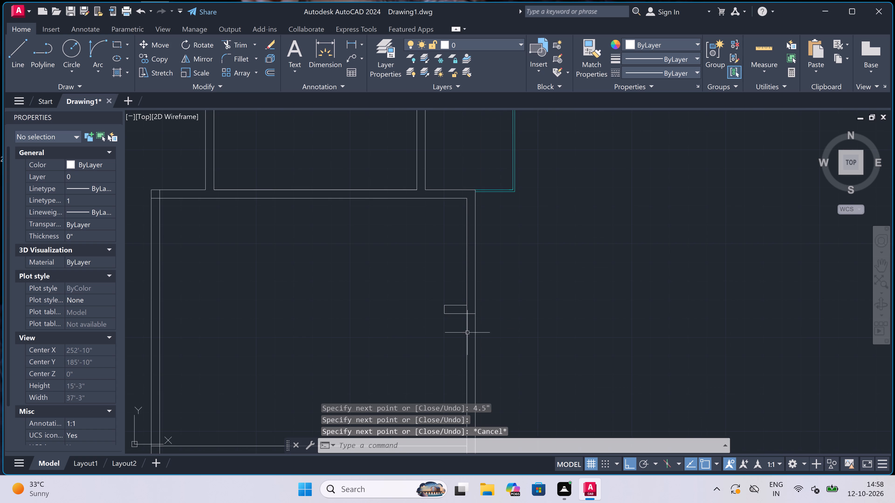
scroll(470, 325, "down", 1)
scroll(465, 353, "up", 3)
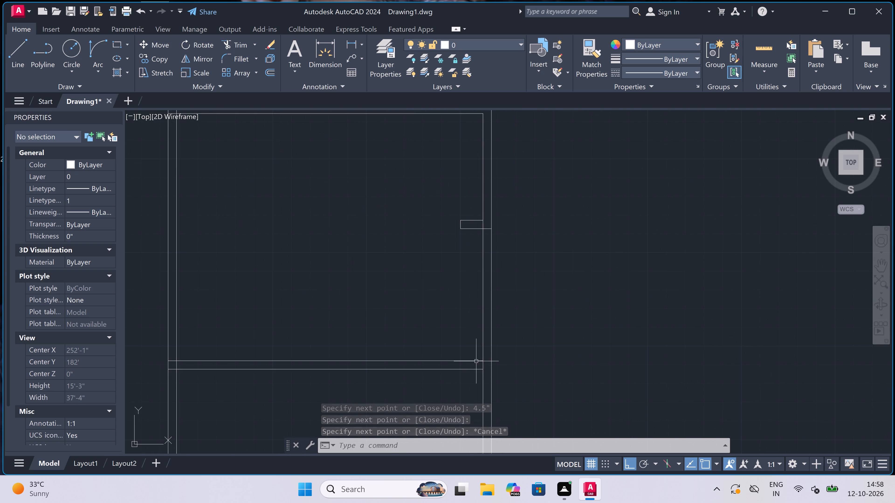
scroll(478, 374, "up", 2)
key("space")
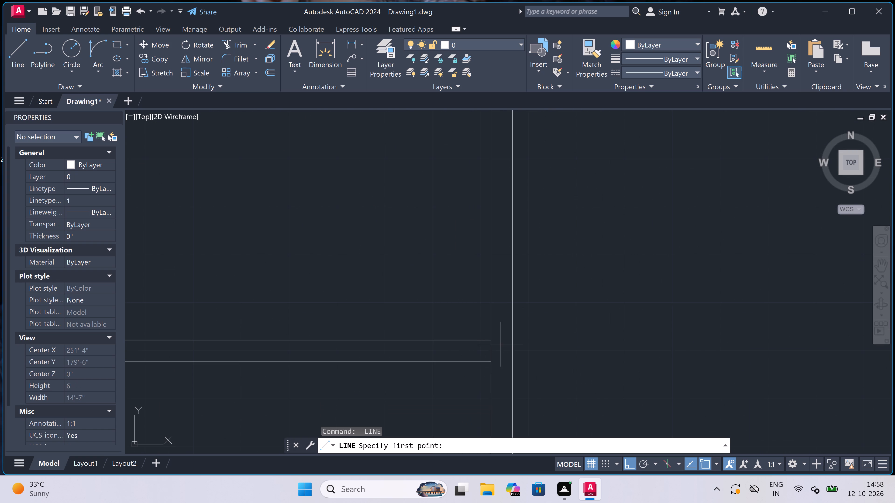
left_click(494, 343)
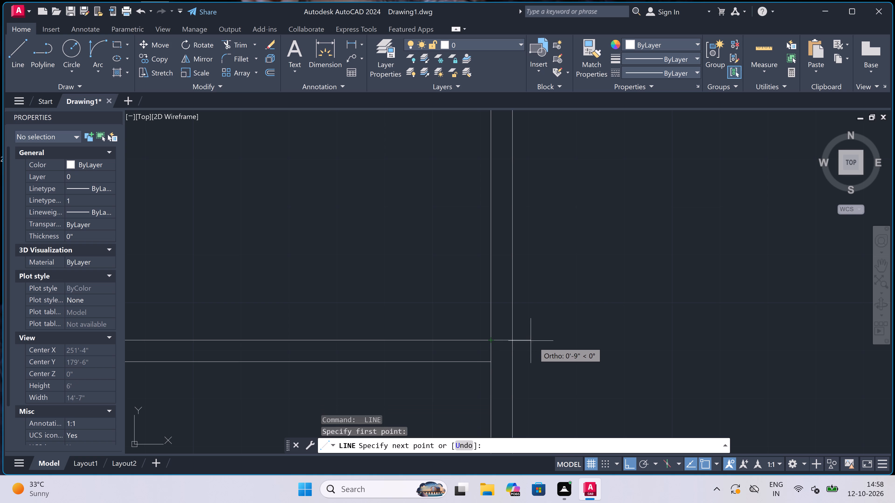
left_click(514, 341)
key("Escape")
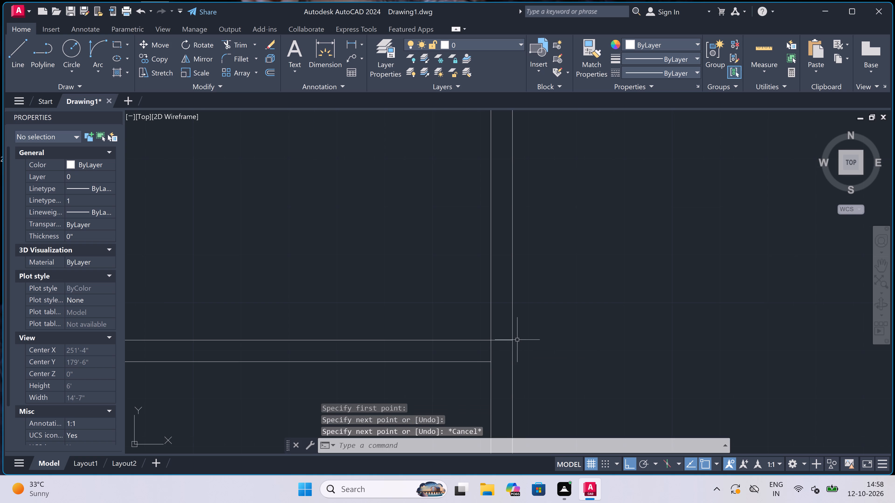
Trim both right wall lines between the 1' stub and the partition's upper line to create an opening.
scroll(517, 340, "down", 2)
key("t")
key("r")
key("space")
left_click(550, 287)
left_click(459, 273)
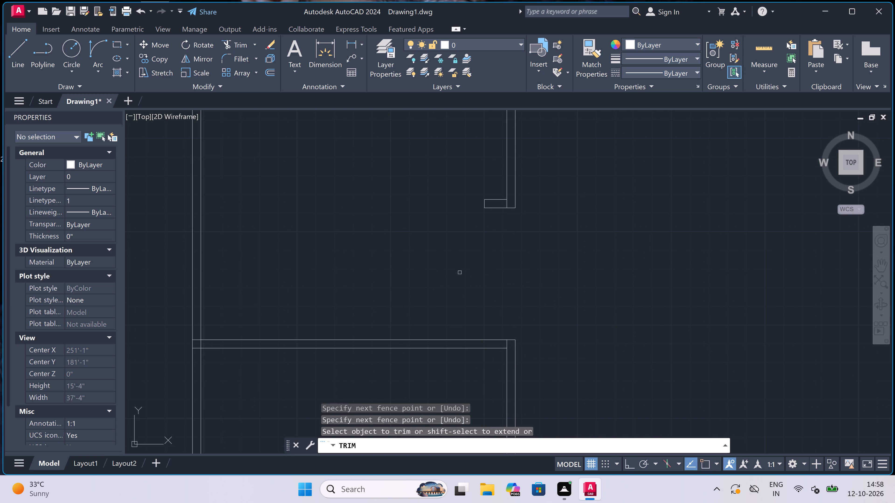
key("Escape")
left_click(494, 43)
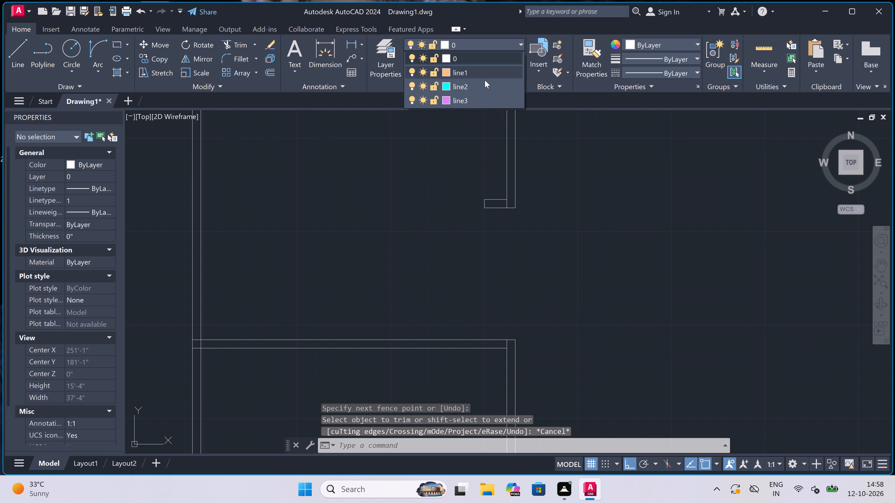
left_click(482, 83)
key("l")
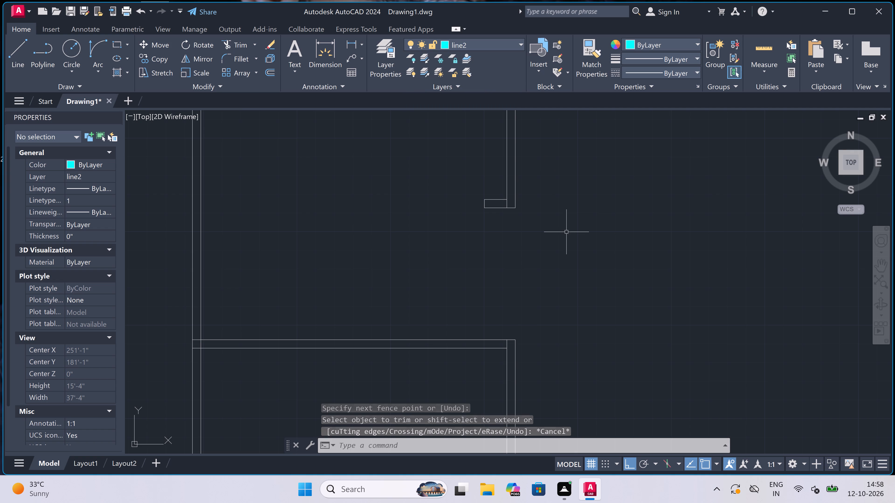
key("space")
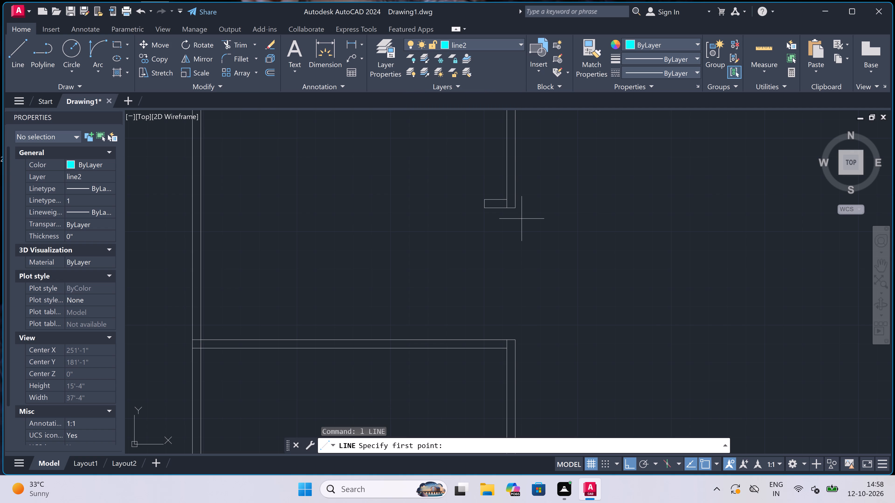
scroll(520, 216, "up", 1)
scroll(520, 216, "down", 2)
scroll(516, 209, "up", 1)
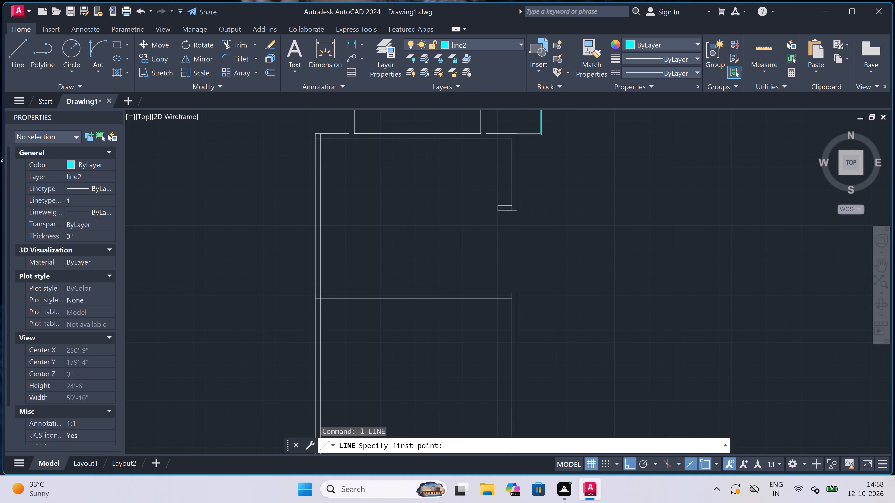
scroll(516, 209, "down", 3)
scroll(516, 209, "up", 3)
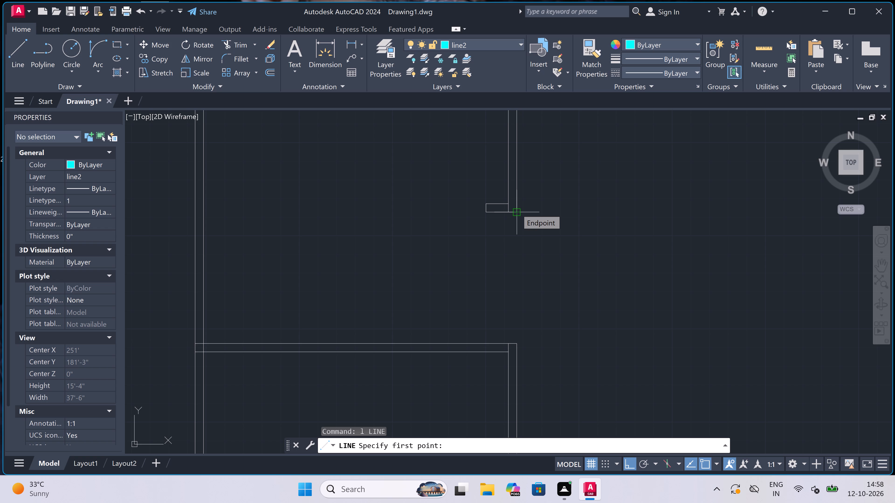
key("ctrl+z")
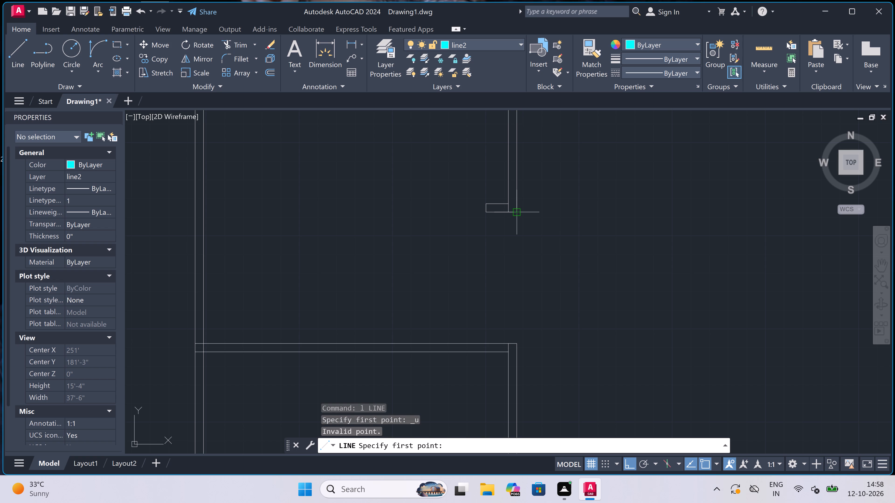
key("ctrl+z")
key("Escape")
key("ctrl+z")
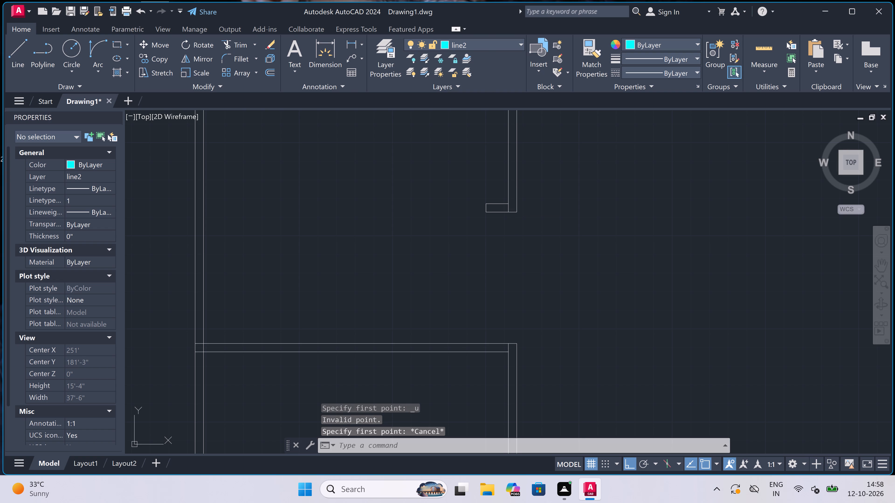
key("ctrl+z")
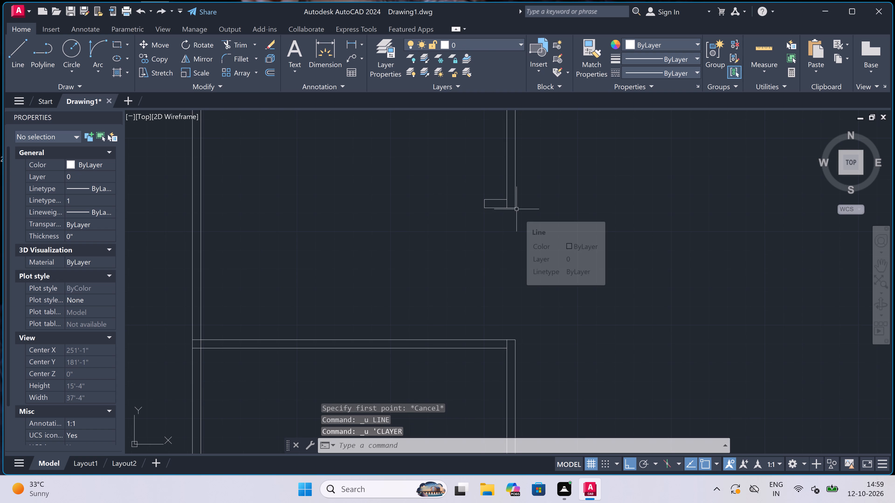
Undo the trim that opened the right wall between the 1' stub and the partition.
key("ctrl+z")
key("ctrl+z")
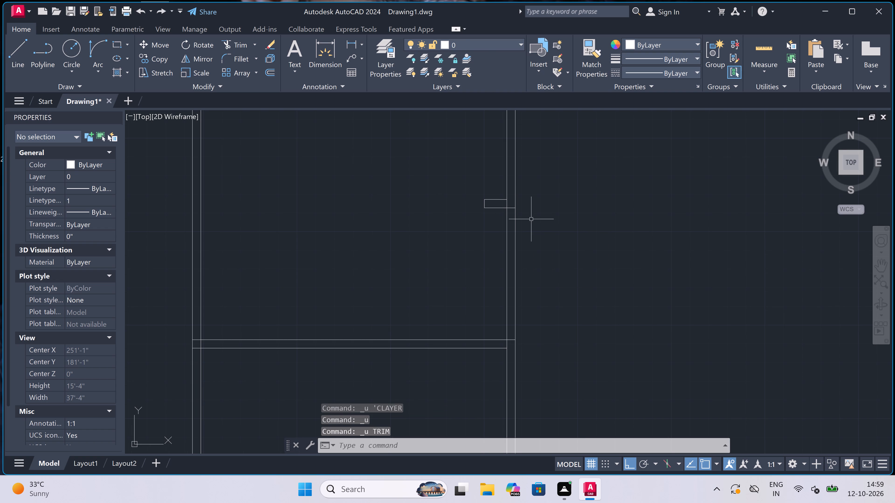
On layer 0, draw a line about 18' down from the upper room's outer corner to the stub's lower edge, then across to the right wall's inner face.
scroll(511, 211, "down", 3)
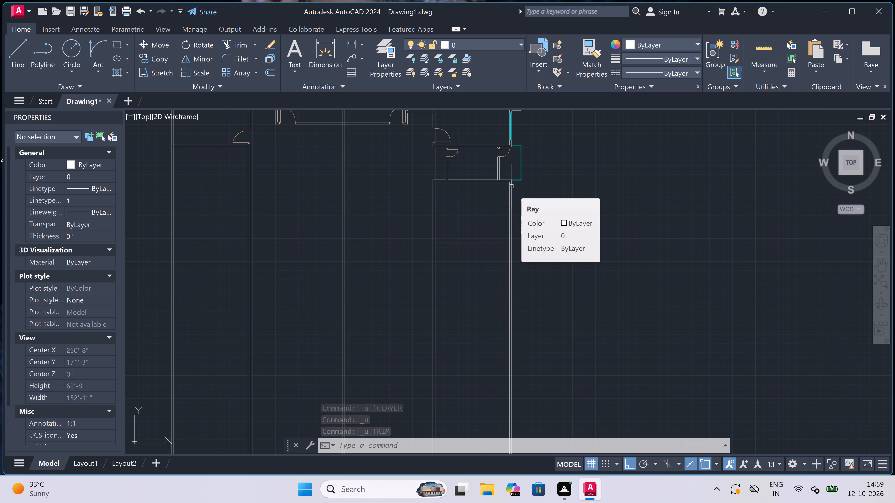
scroll(512, 186, "up", 2)
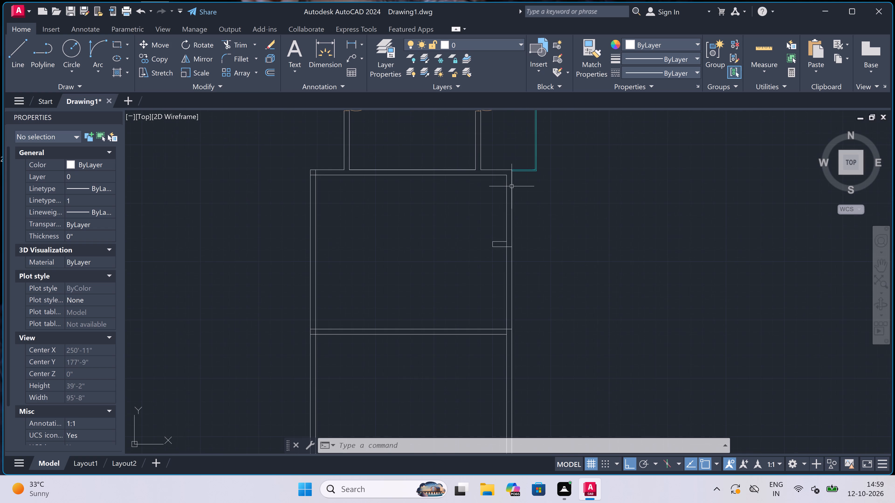
scroll(513, 185, "up", 1)
key("l")
key("space")
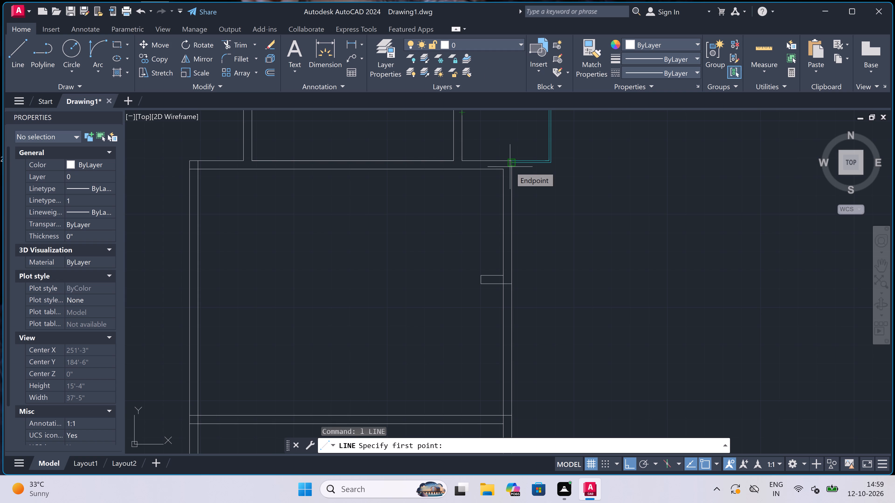
scroll(510, 167, "up", 1)
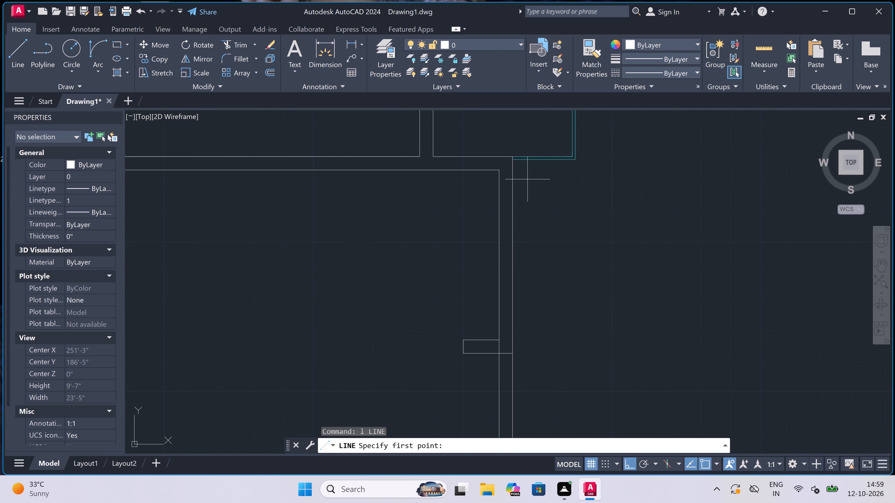
scroll(528, 180, "down", 6)
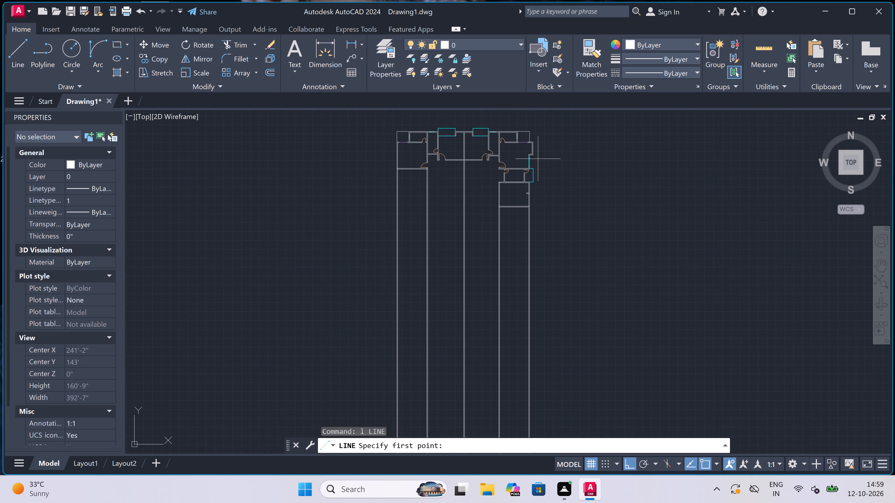
scroll(529, 156, "up", 3)
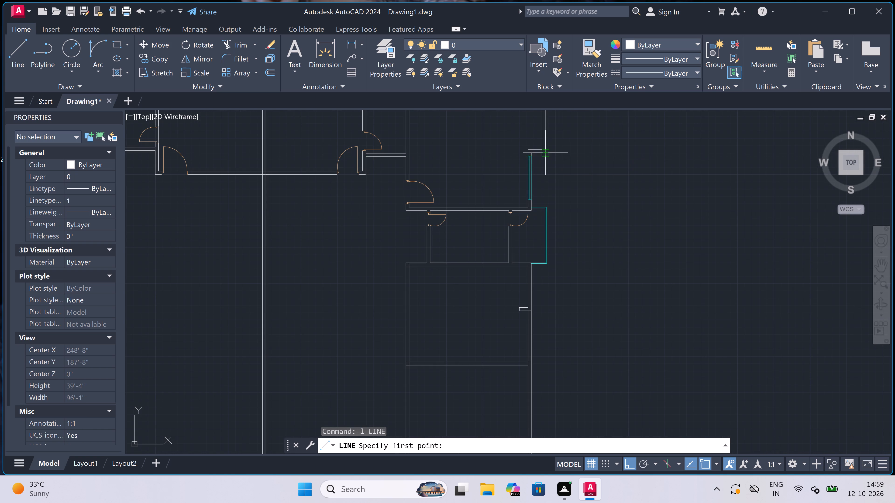
left_click_drag(547, 156, 547, 159)
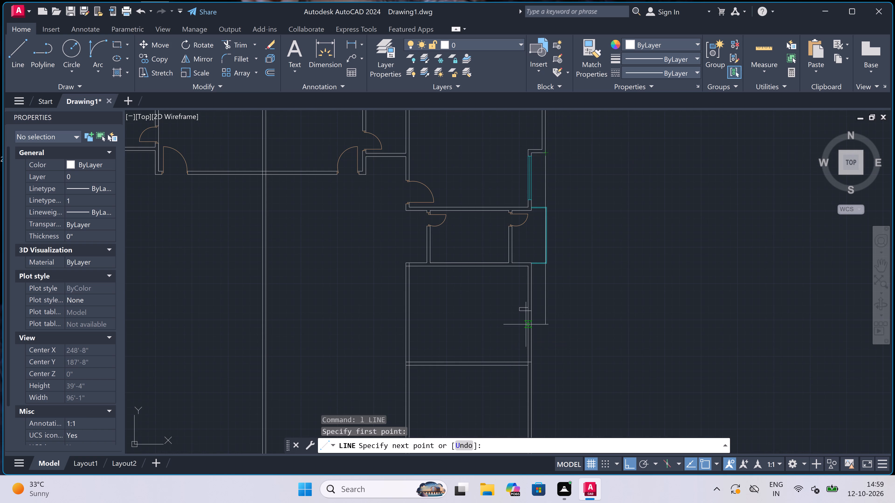
scroll(543, 320, "up", 2)
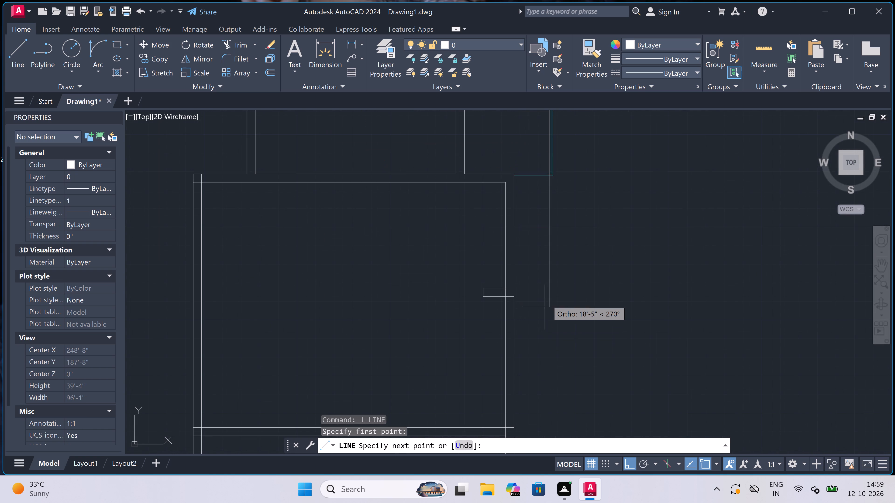
scroll(547, 295, "up", 2)
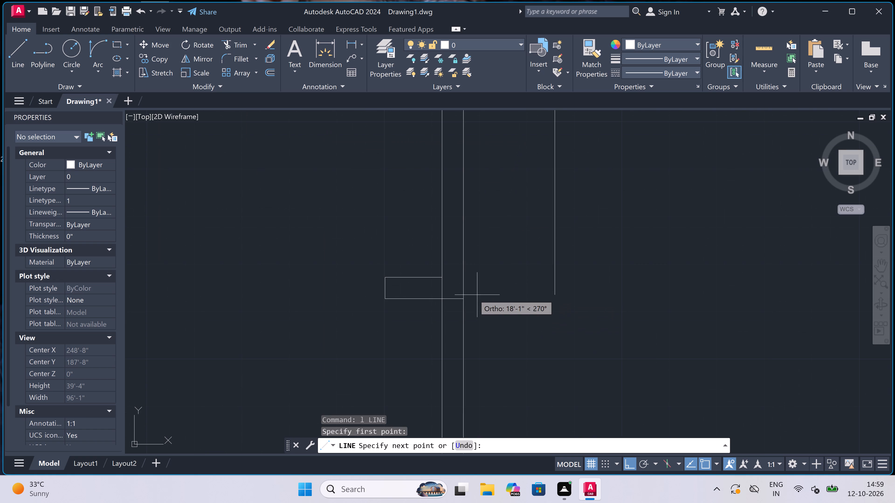
left_click_drag(548, 301, 543, 302)
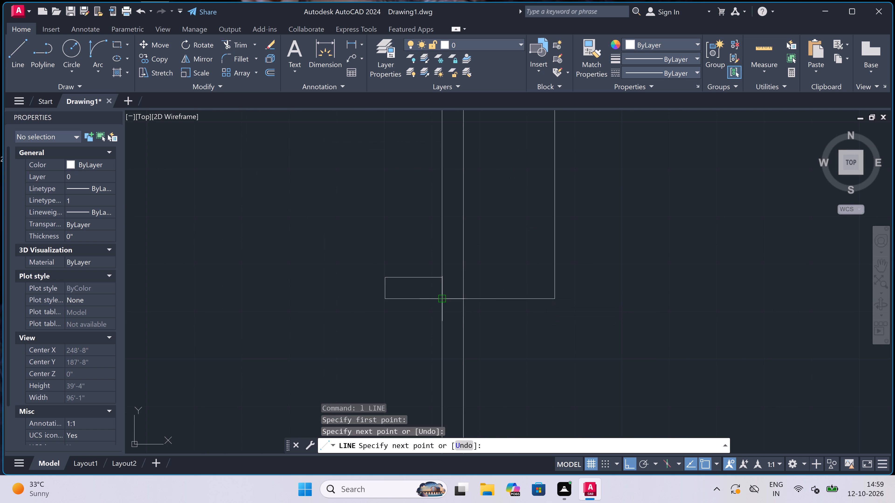
left_click(441, 301)
key("Escape")
Trim the new vertical line where it passes between the two bottom lines of the cyan line2 projection.
scroll(479, 285, "down", 4)
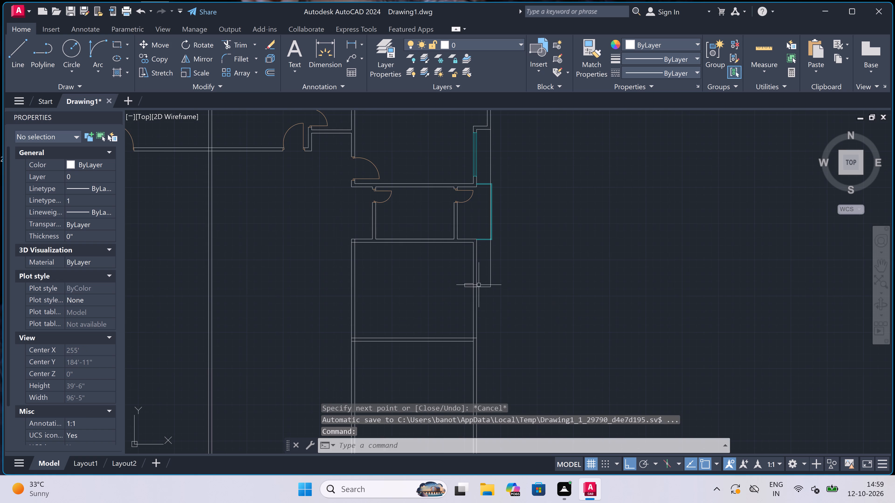
scroll(489, 234, "up", 4)
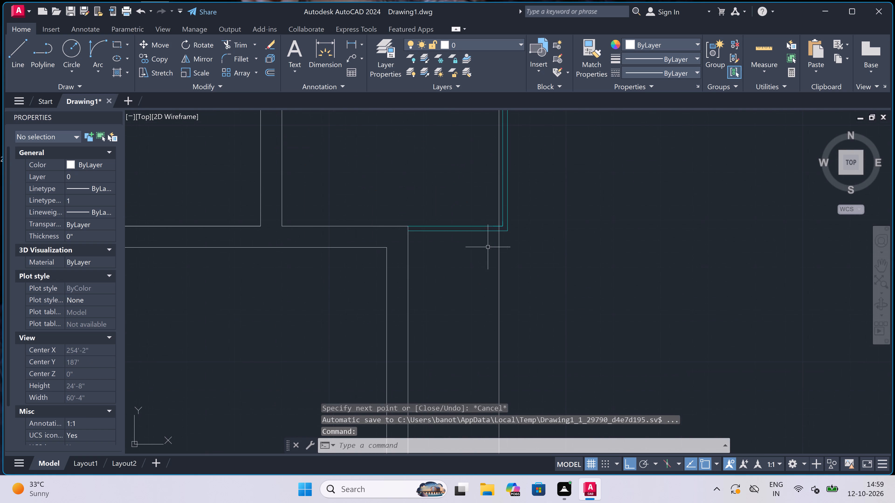
type("tr")
key("space")
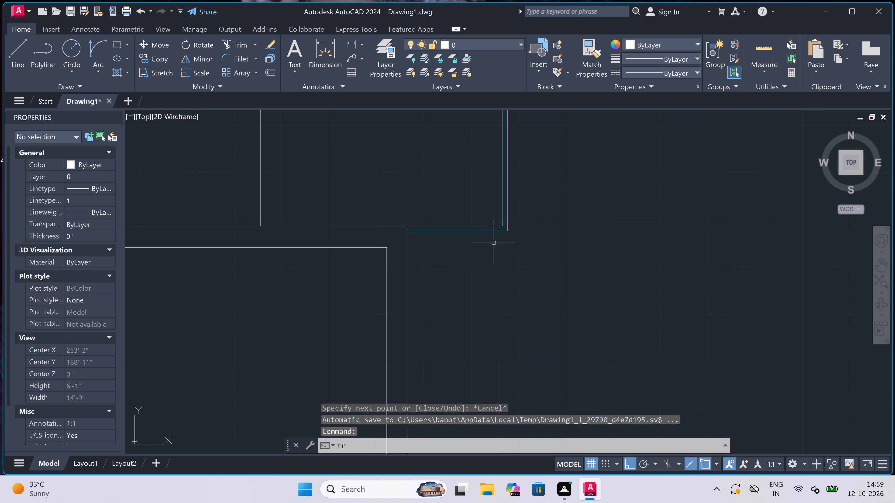
scroll(516, 240, "up", 2)
scroll(459, 225, "up", 2)
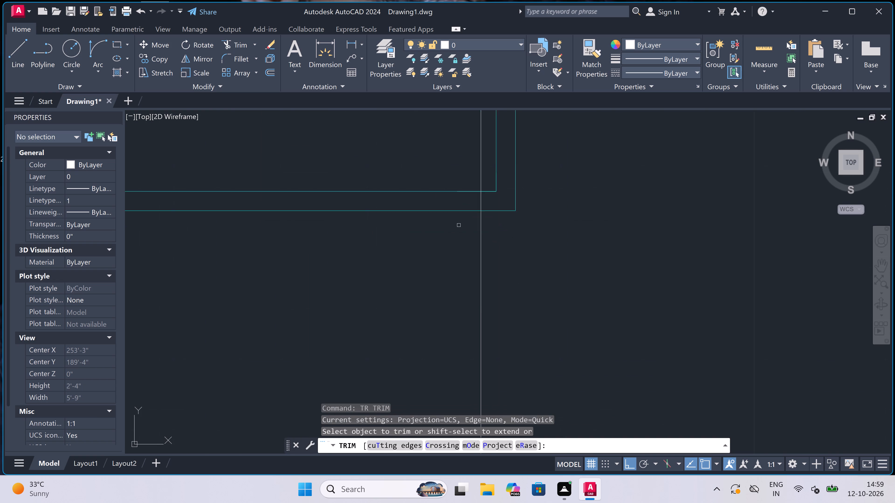
left_click_drag(511, 189, 507, 188)
left_click(465, 187)
scroll(466, 186, "down", 5)
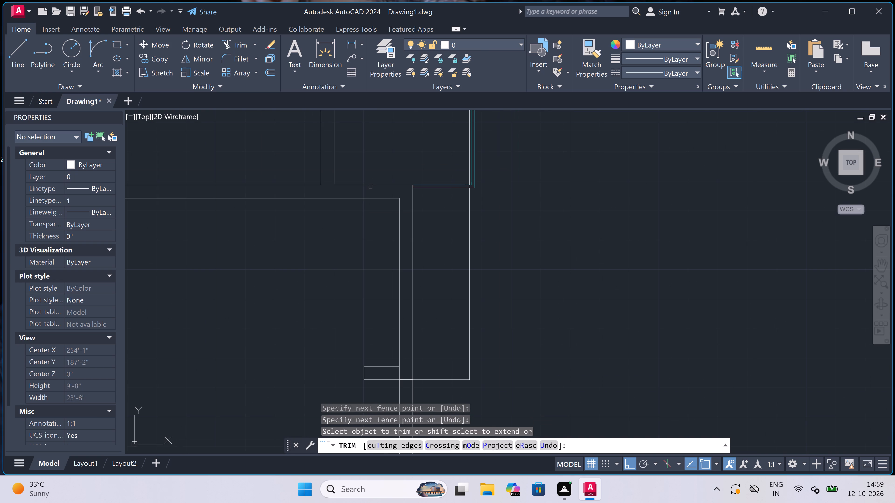
scroll(370, 187, "up", 1)
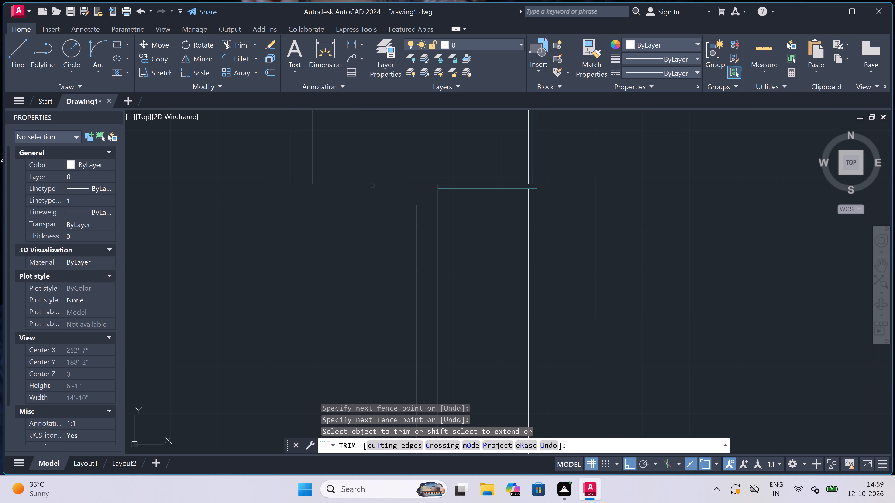
key("Escape")
Draw a line from the right wall's outer corner along the projection's inner bottom edge to the new vertical line, then down to its trimmed end.
scroll(446, 185, "up", 2)
key("l")
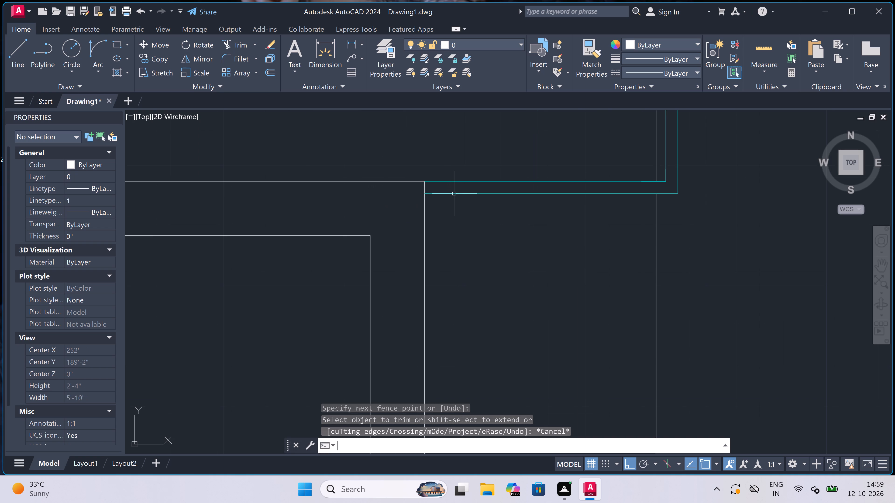
key("space")
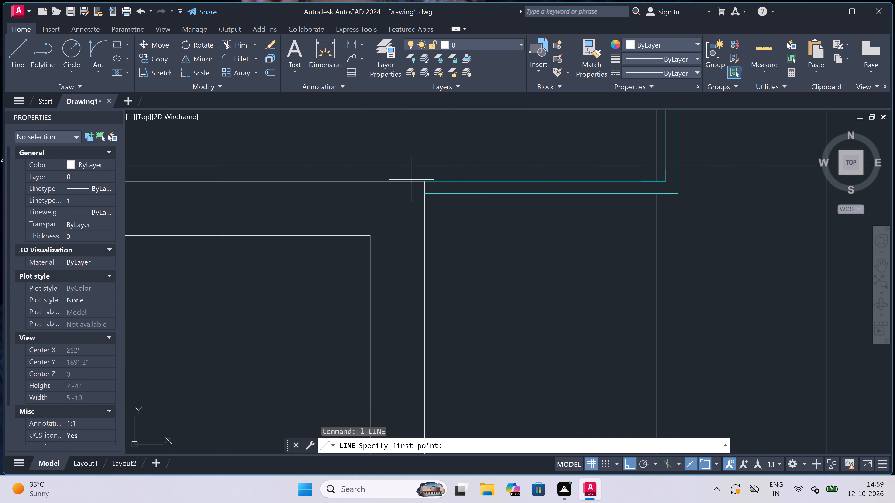
left_click(421, 180)
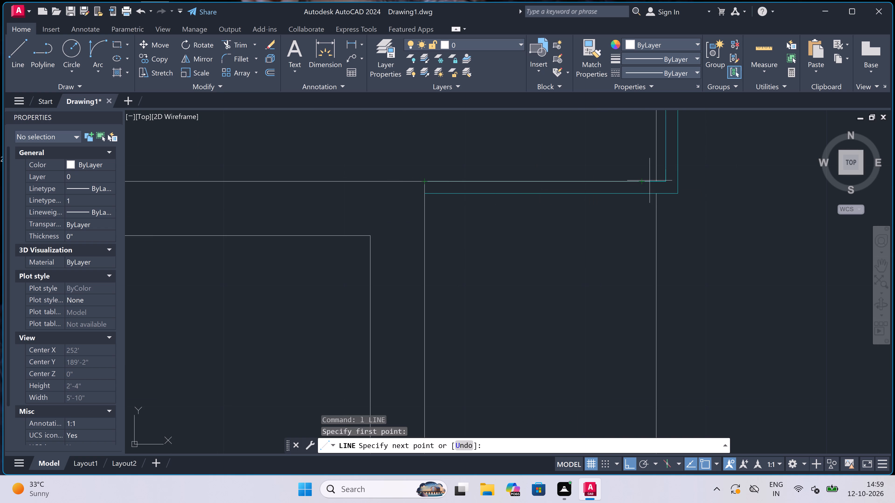
left_click(658, 180)
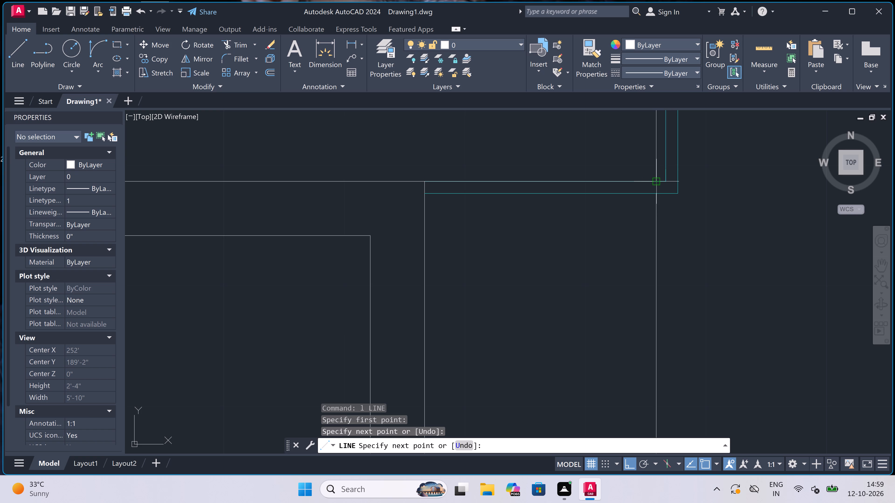
left_click(657, 192)
key("Escape")
Trim the projection's bottom lines between the right wall and the new vertical line, plus the vertical line's leftover above them.
type("tr")
key("space")
double_click(595, 187)
left_click(589, 222)
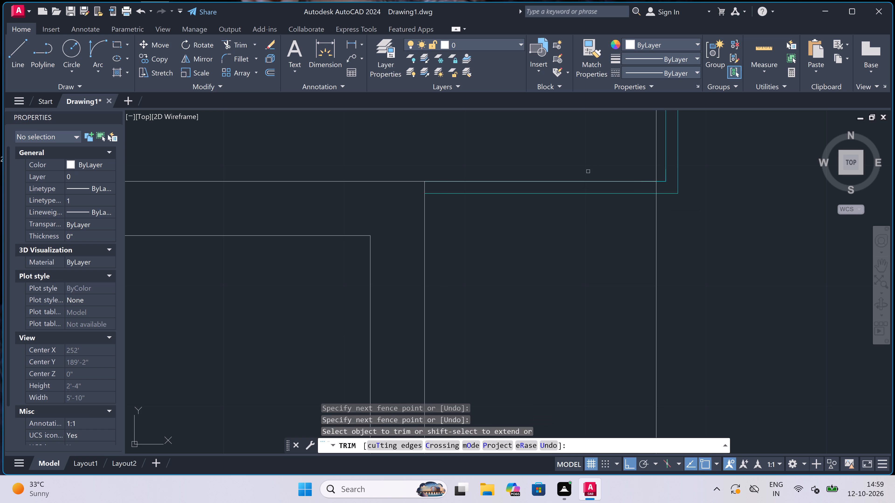
left_click(588, 170)
left_click(580, 244)
scroll(675, 166, "up", 3)
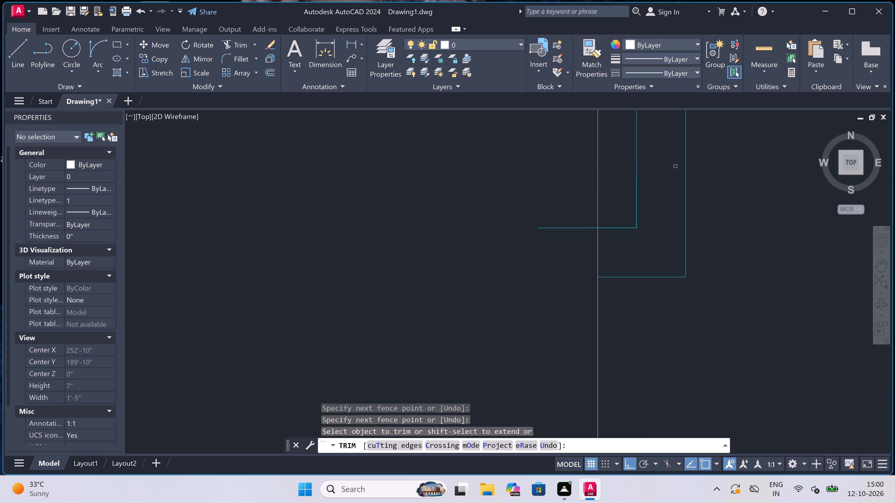
left_click(588, 231)
left_click(587, 212)
scroll(596, 225, "down", 5)
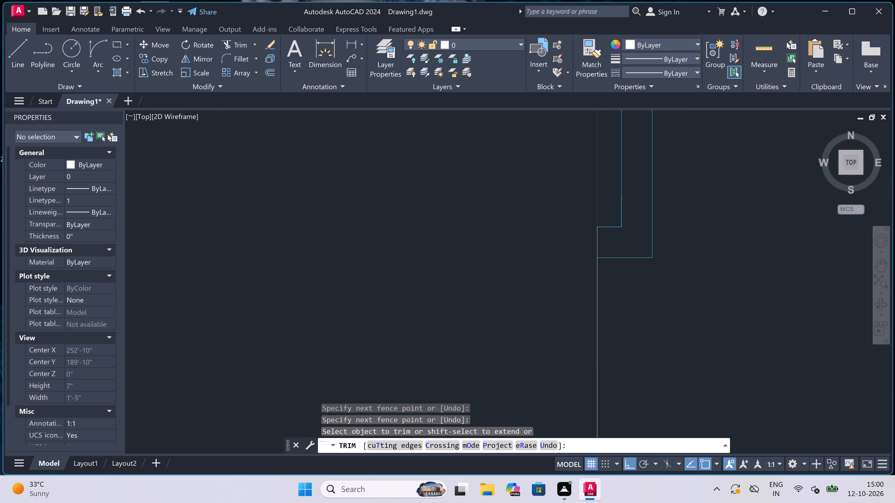
left_click(595, 202)
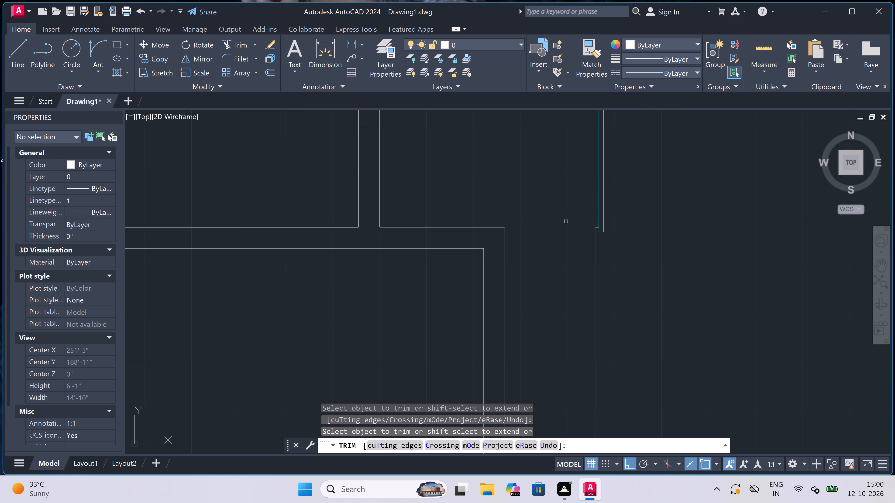
key("Escape")
Draw a line from the outer right wall's upper corner along the lower room's top wall to the original wall's outer line.
key("l")
key("space")
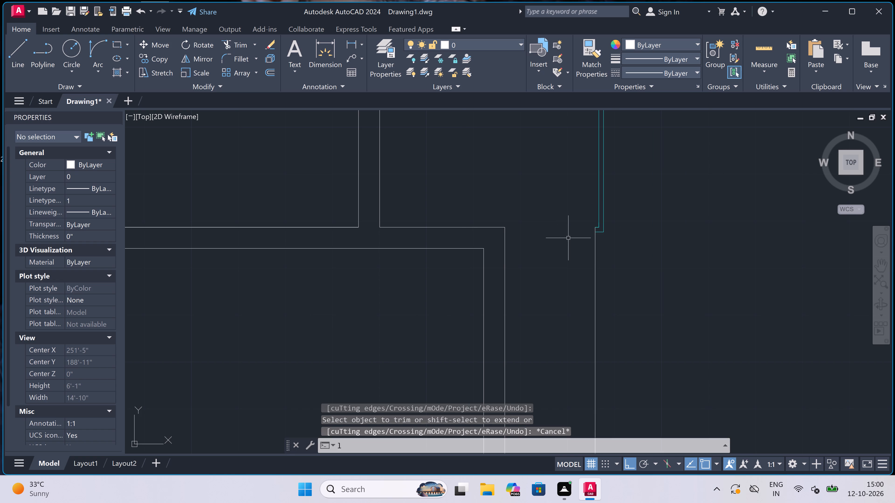
scroll(595, 225, "up", 2)
left_click_drag(594, 227, 590, 227)
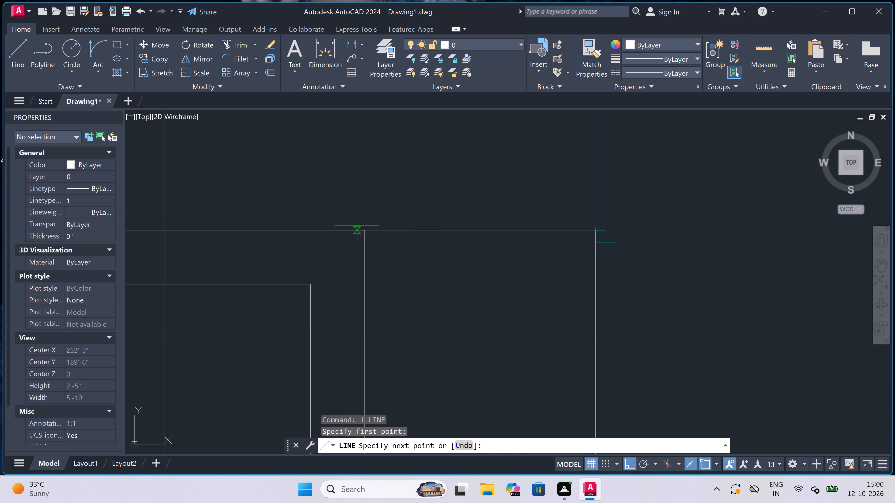
left_click(363, 230)
key("Escape")
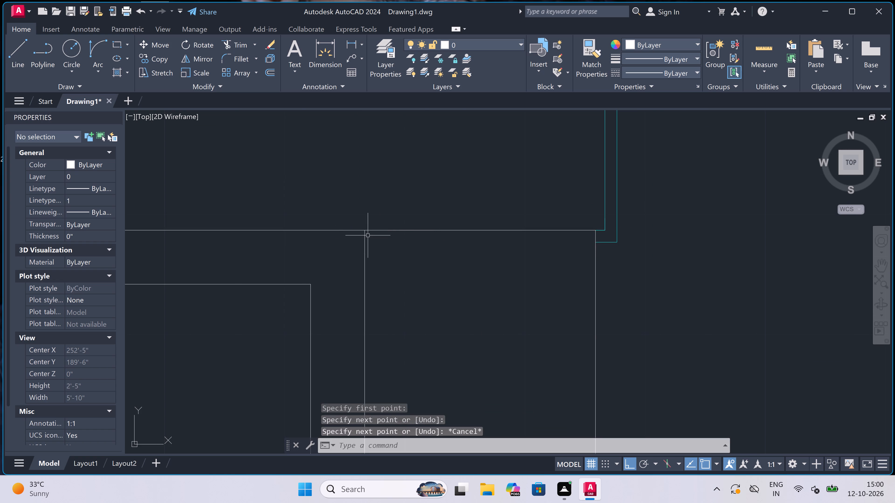
Continue the top wall's inner line to the outer line, back 4.5", down to the stub's lower edge, up 4.5" and across to the stub's top edge.
key("space")
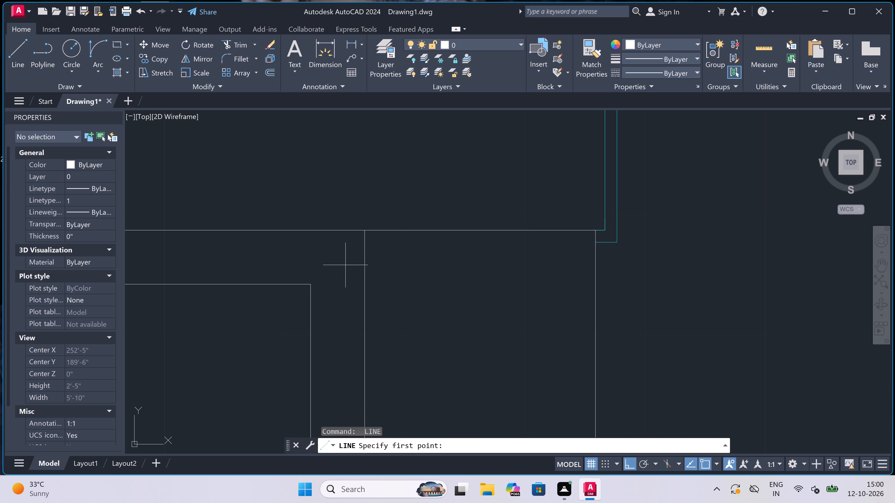
left_click_drag(314, 287, 316, 287)
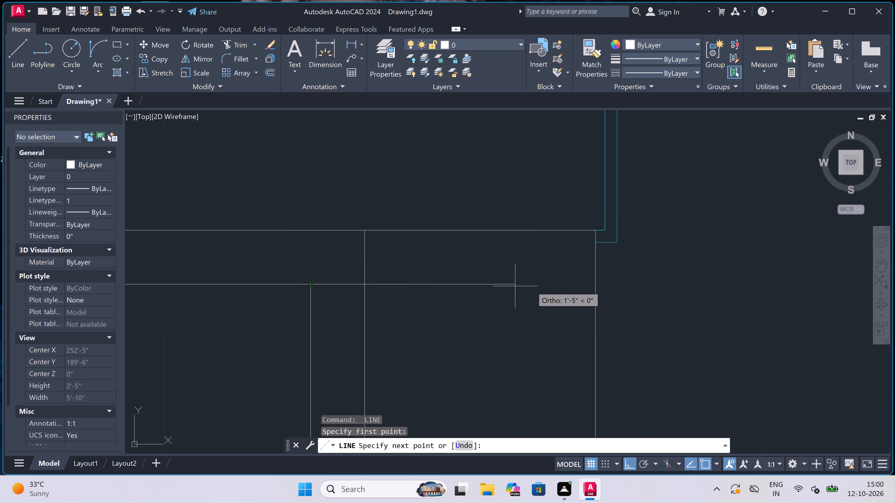
left_click_drag(595, 282, 586, 281)
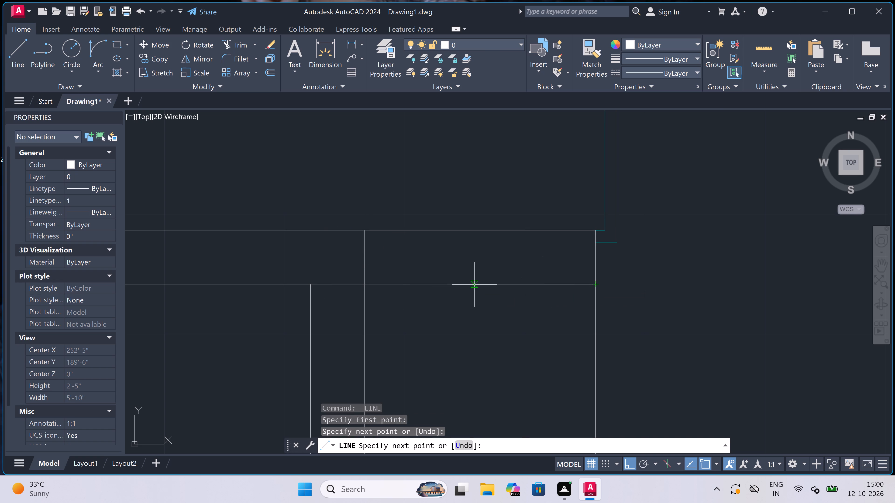
type("4.6")
key("BackSpace")
type("5\"")
key("space")
scroll(474, 280, "down", 4)
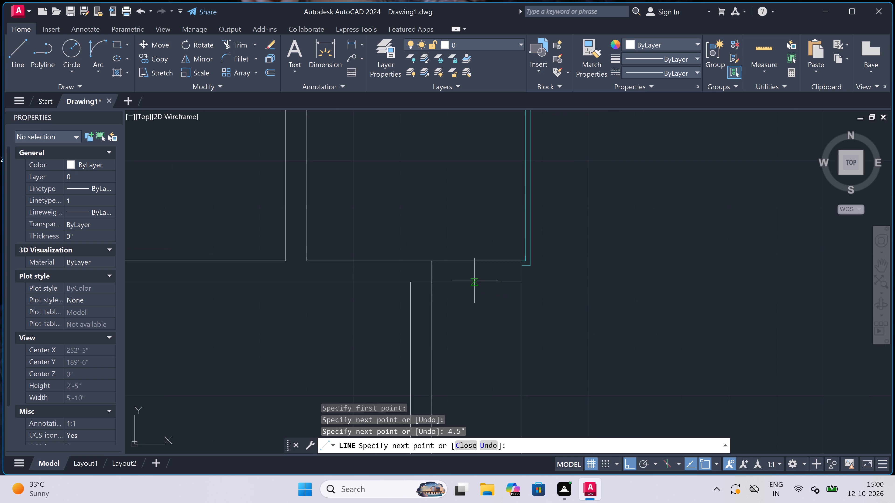
scroll(488, 396, "up", 3)
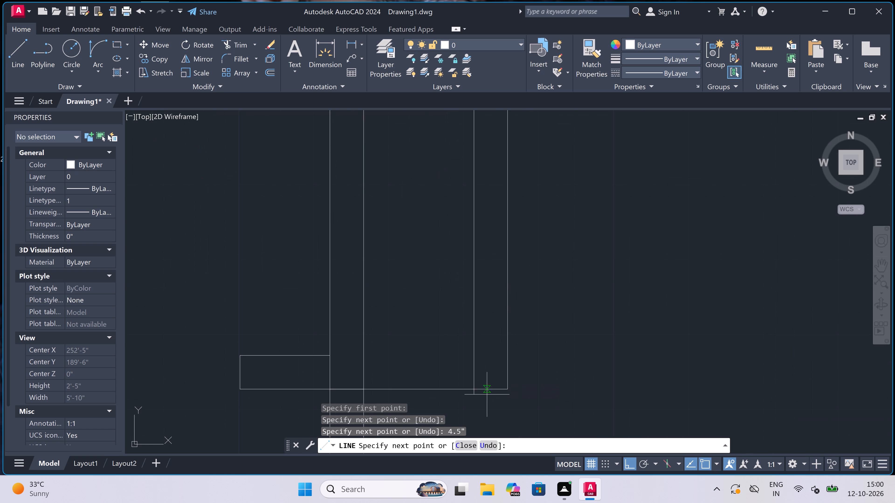
left_click(476, 388)
type("4.5\"")
key("space")
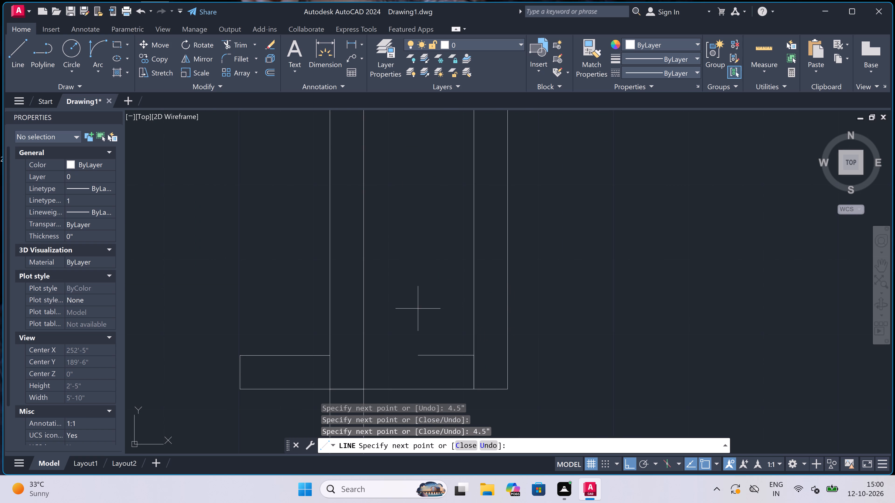
left_click(329, 351)
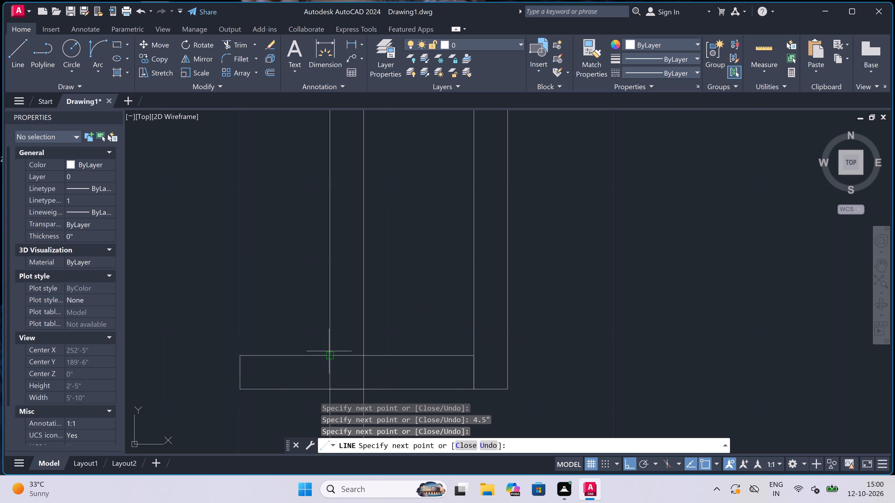
key("Escape")
Trim the vertical lines inside the stub's thickness and the two original right-wall lines above the stub.
type("tr")
key("space")
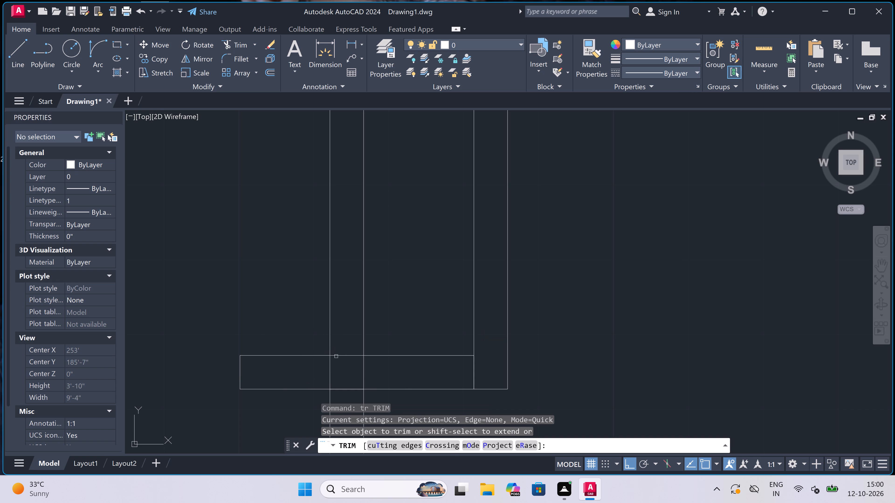
left_click_drag(310, 373, 329, 376)
left_click(493, 369)
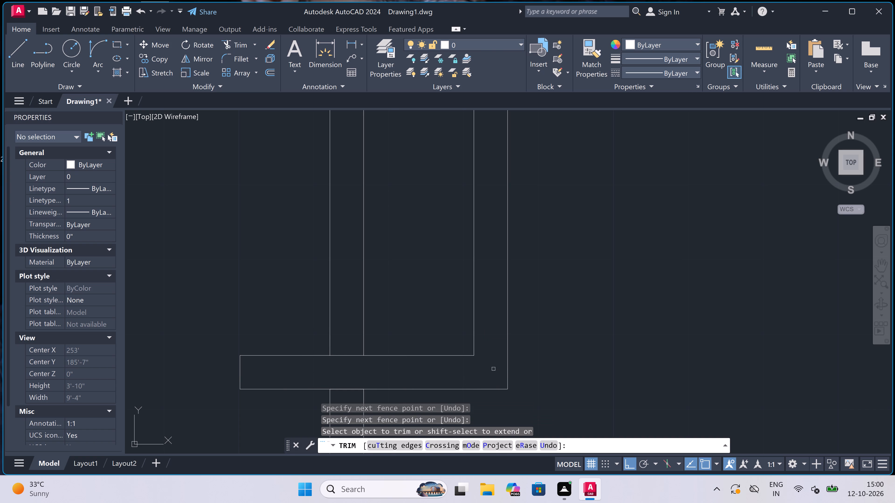
scroll(493, 369, "down", 3)
left_click(472, 344)
left_click_drag(393, 344, 395, 344)
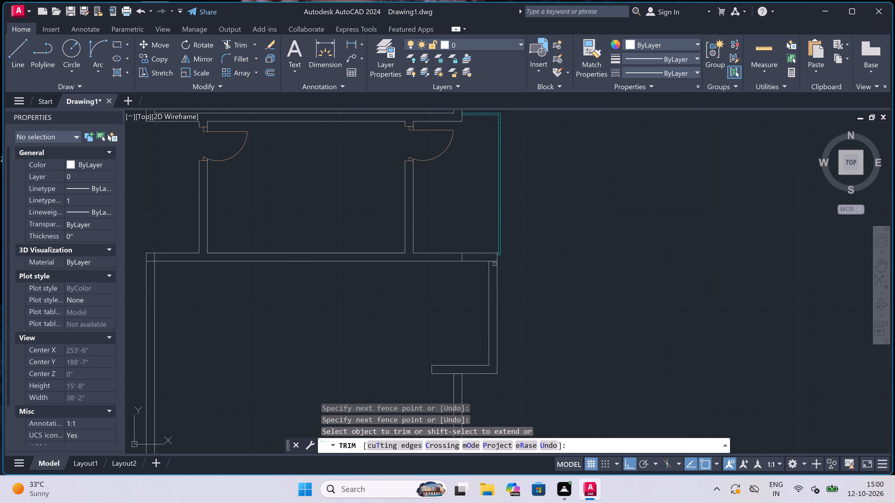
Trim the leftover vertical piece inside the top wall and the inner line's end crossing the new right wall.
scroll(502, 243, "up", 2)
scroll(465, 266, "up", 2)
left_click_drag(273, 291, 285, 294)
double_click(454, 304)
left_click(490, 306)
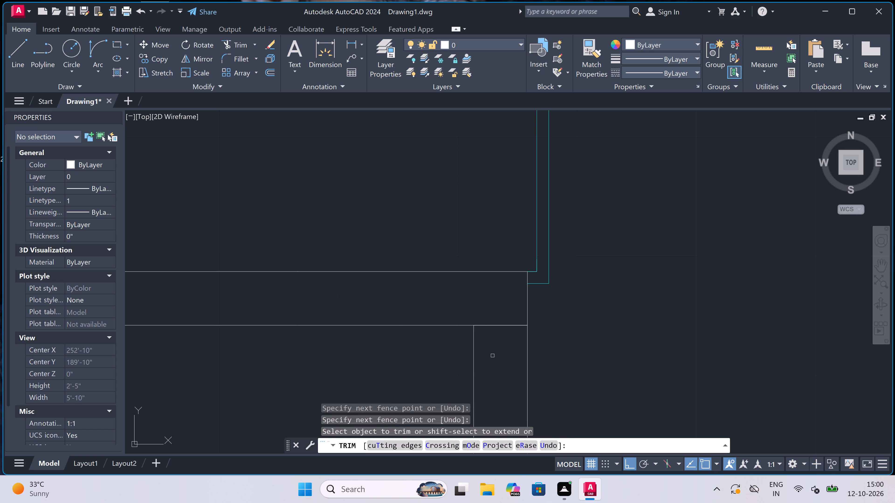
left_click_drag(493, 356, 495, 347)
left_click(495, 306)
scroll(495, 306, "down", 9)
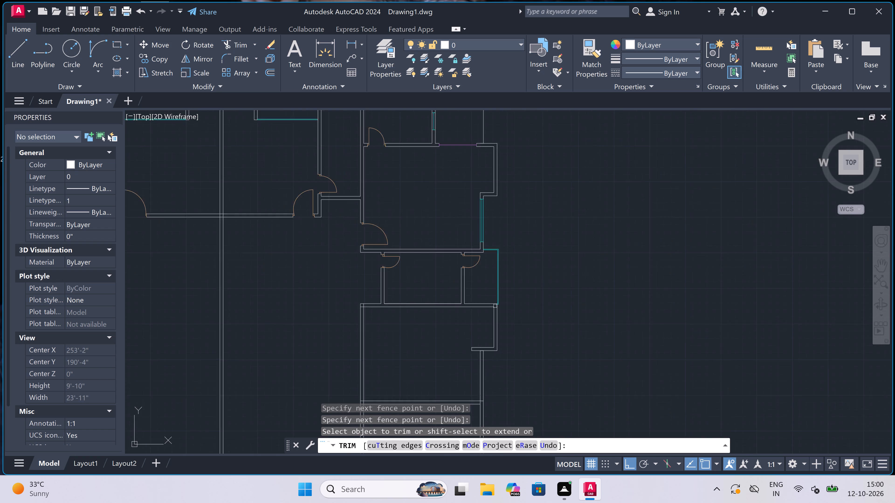
key("Escape")
Review the overall floor plan and the reworked lower room on its right-hand side.
scroll(498, 272, "down", 2)
scroll(494, 293, "up", 1)
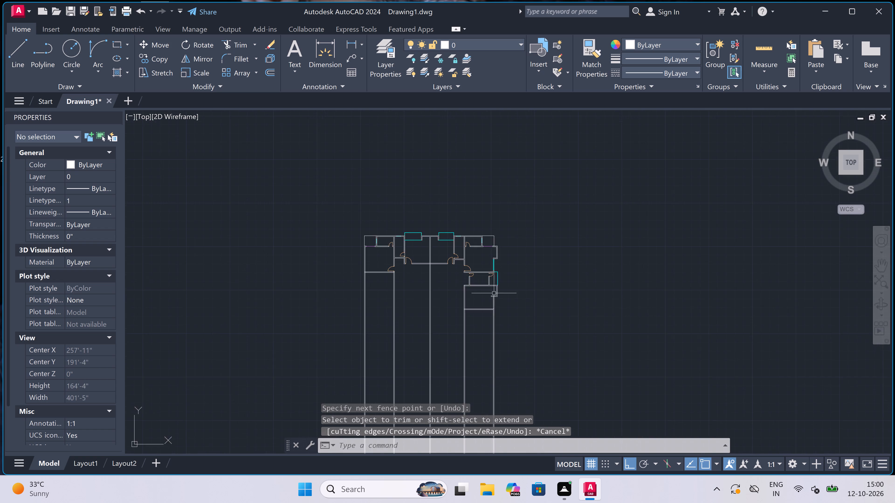
scroll(494, 293, "up", 1)
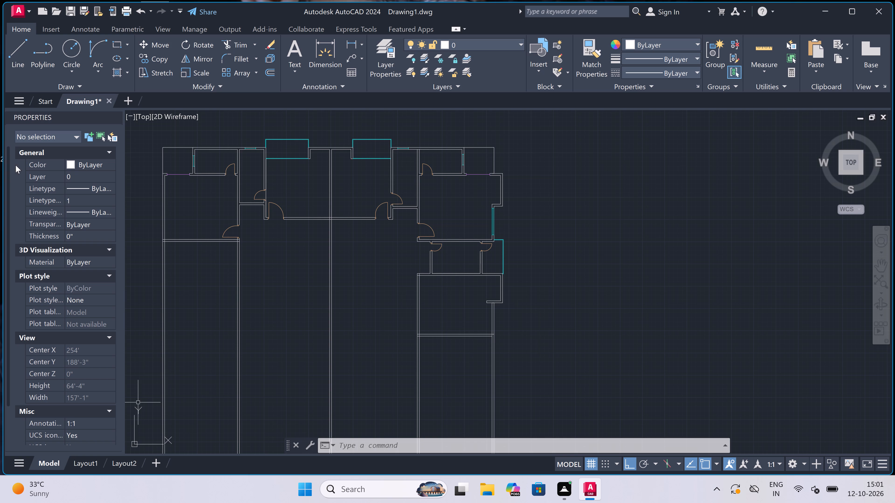
scroll(458, 252, "down", 3)
scroll(330, 245, "up", 2)
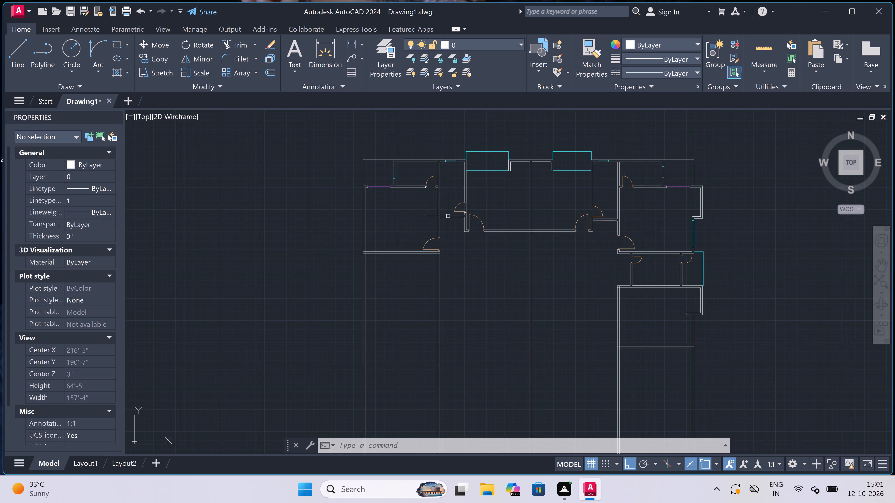
scroll(445, 218, "down", 2)
scroll(552, 254, "up", 3)
scroll(466, 292, "up", 1)
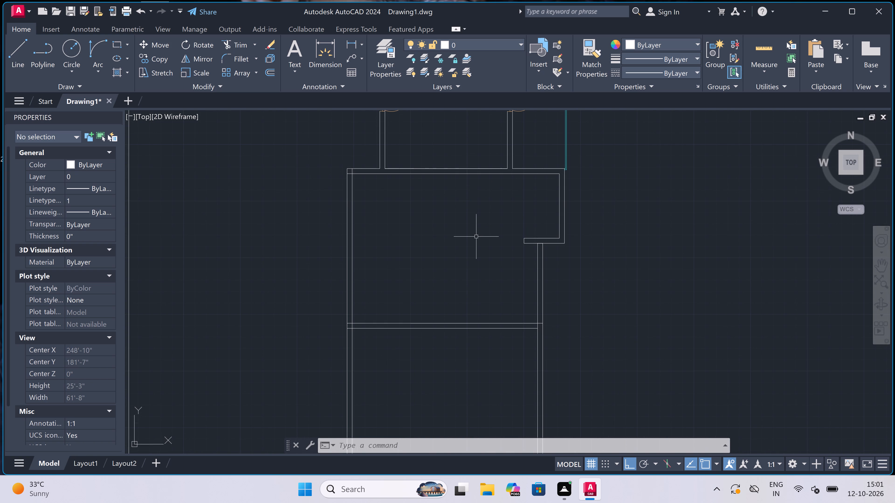
scroll(476, 243, "down", 1)
scroll(476, 243, "up", 1)
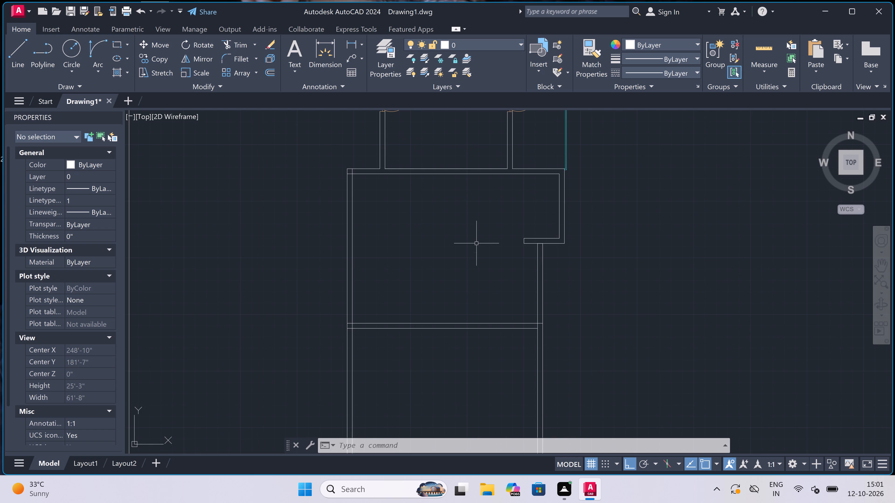
scroll(474, 244, "down", 1)
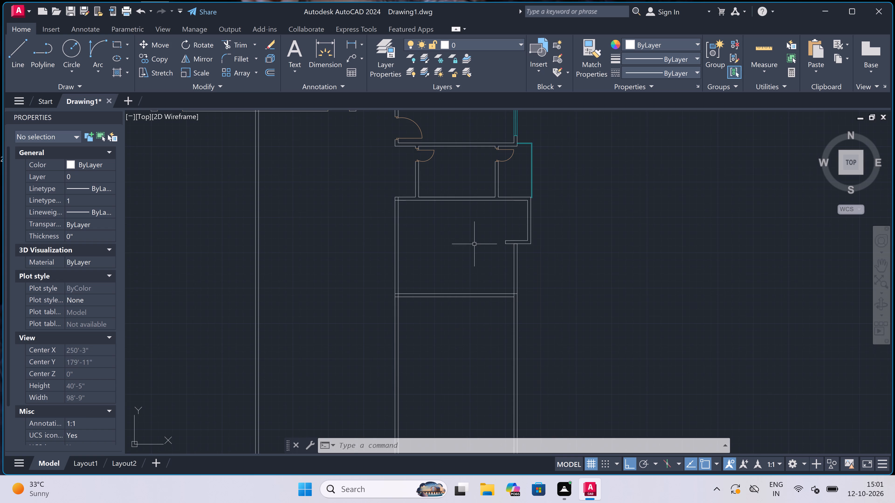
Trim the overlapping inner wall lines at the lower room's upper-left corner to form a clean wall corner.
scroll(375, 171, "up", 2)
key("t")
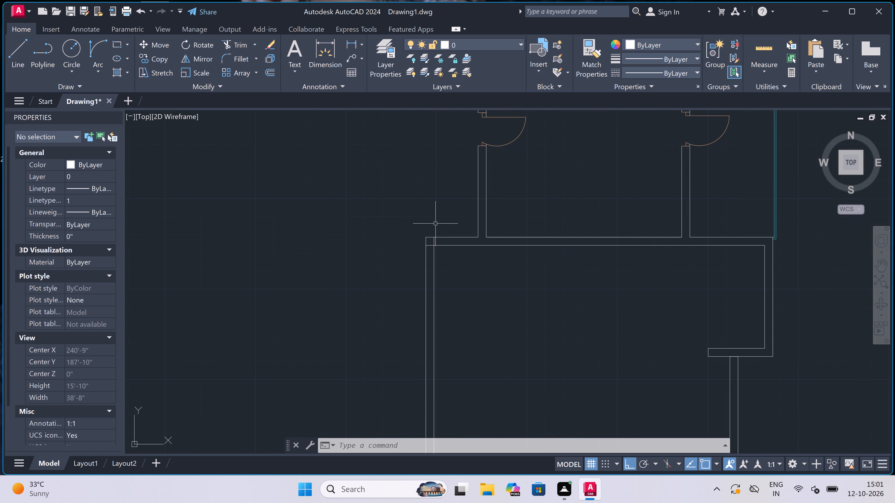
key("r")
key("space")
scroll(436, 241, "up", 3)
left_click_drag(431, 240, 432, 239)
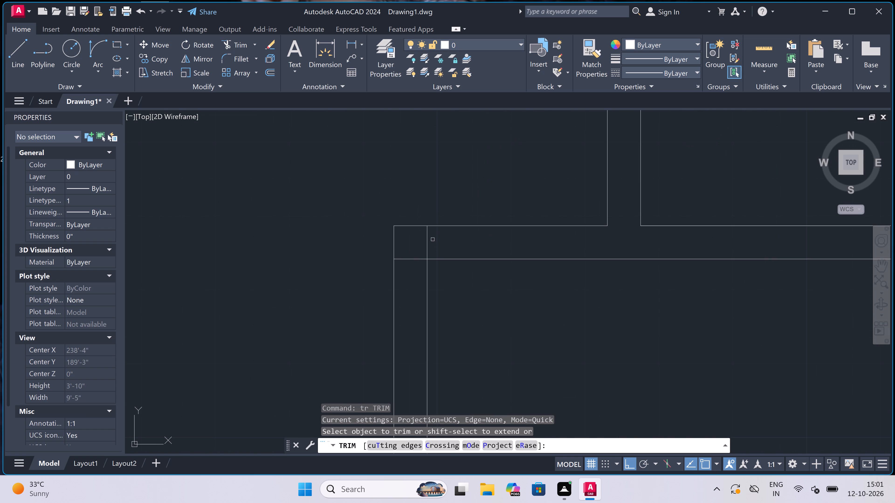
left_click_drag(432, 239, 427, 246)
left_click(414, 265)
left_click(414, 241)
key("Escape")
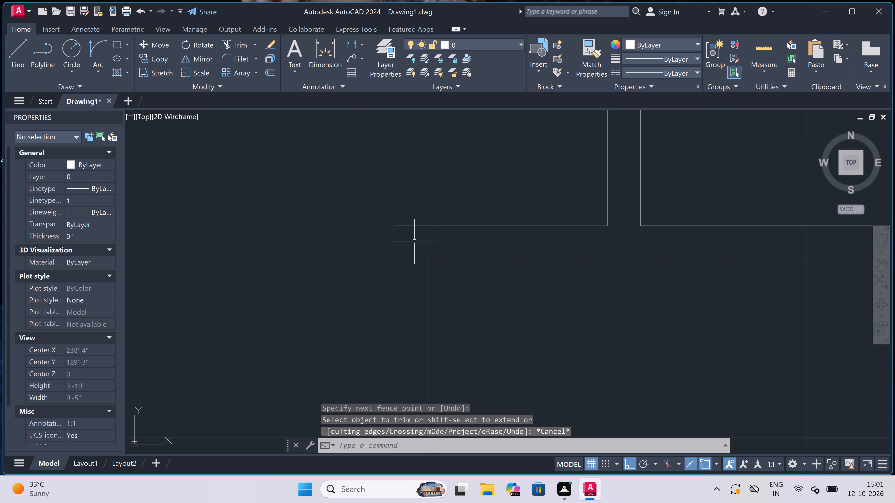
On layer line1, draw a jamb line across the left wall near its upper corner, then from its midpoint 2" down and a 3' door leaf rightward.
left_click(486, 40)
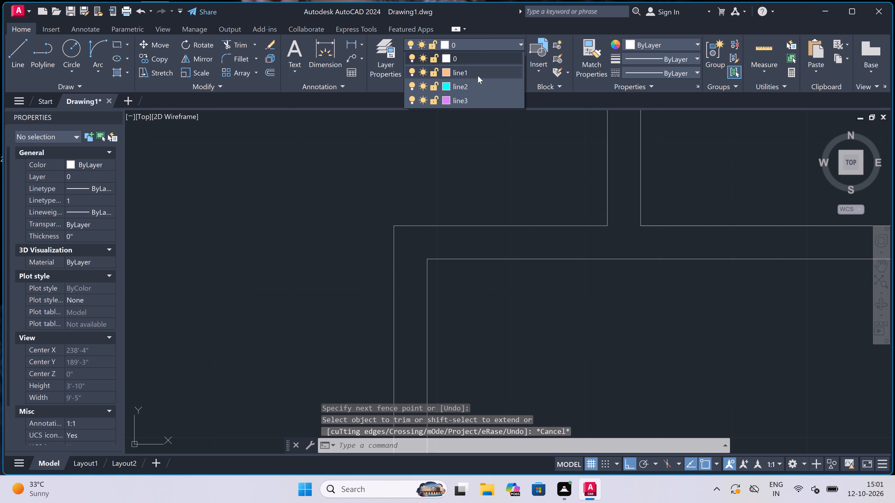
left_click(478, 69)
key("l")
key("space")
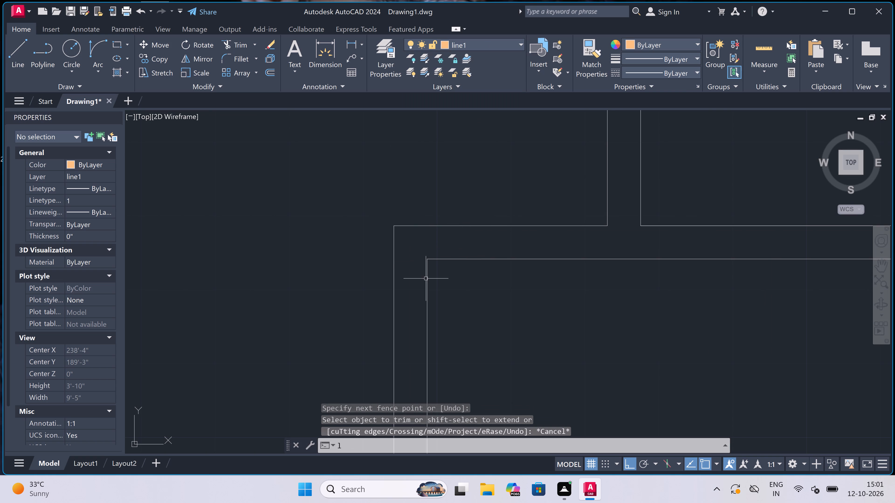
left_click(398, 287)
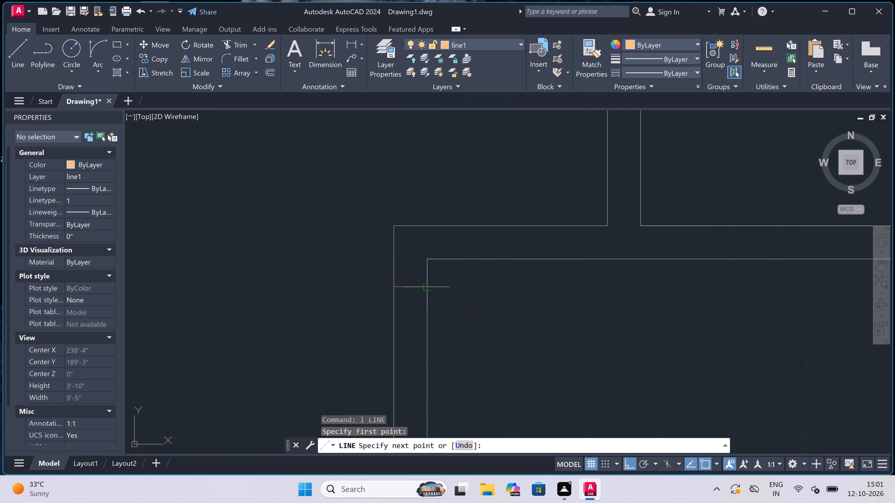
left_click(423, 288)
left_click(412, 286)
type("2\"")
key("space")
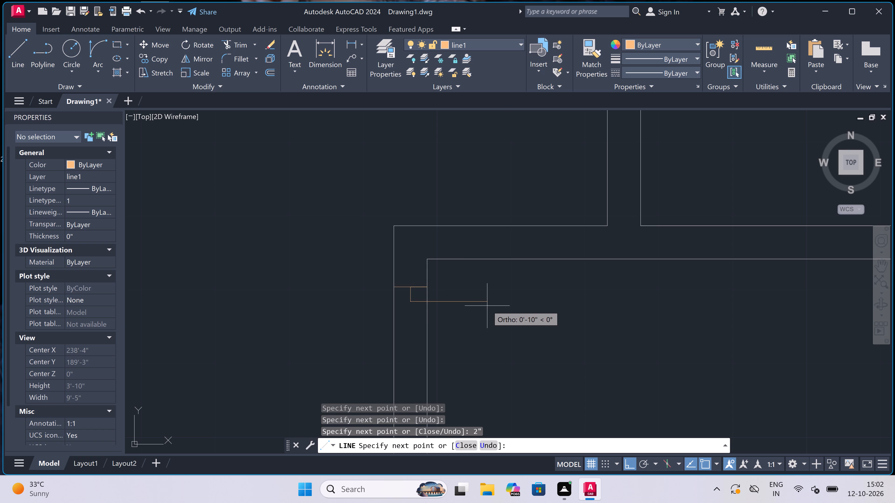
type("3'")
key("space")
key("Escape")
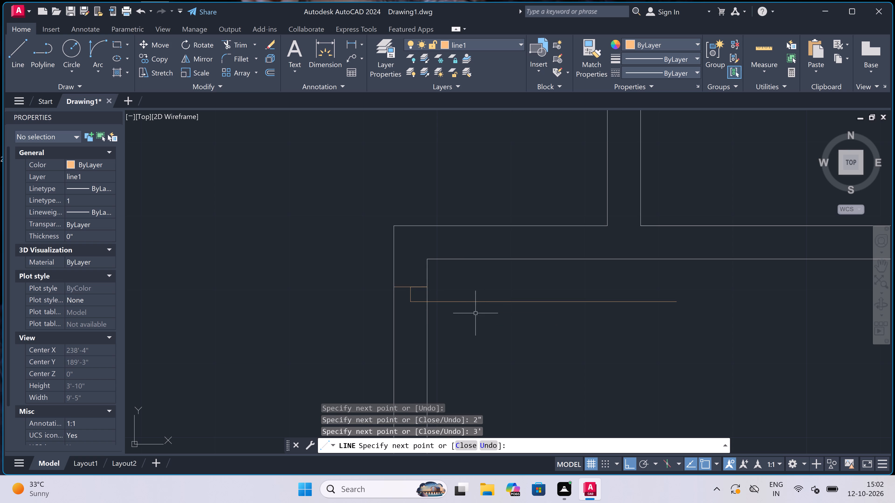
Draw the opposite jamb line across the left wall below the door leaf, with a 2" line up from its midpoint.
key("space")
scroll(444, 268, "down", 3)
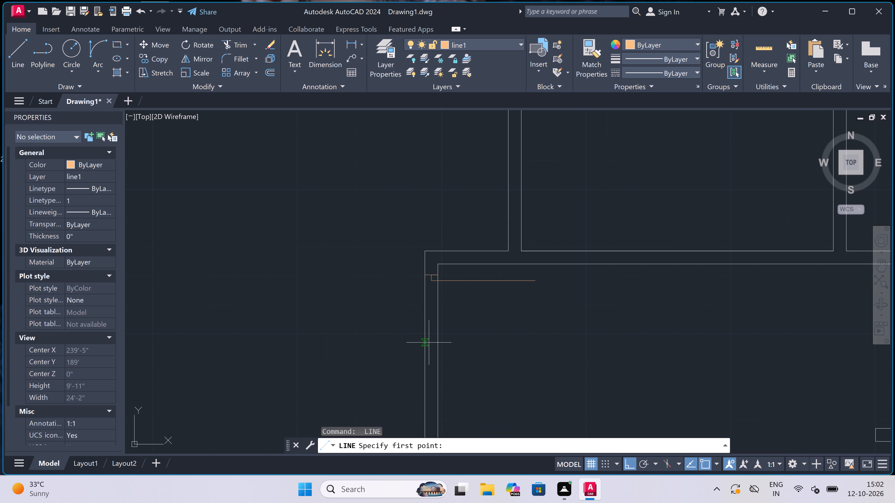
scroll(427, 346, "up", 2)
left_click(422, 362)
left_click(458, 363)
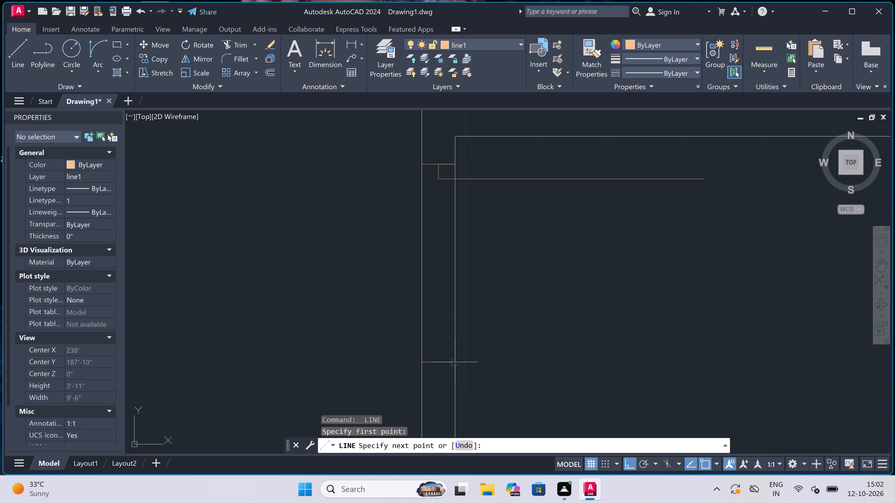
left_click(441, 363)
type("2\"")
key("space")
key("Escape")
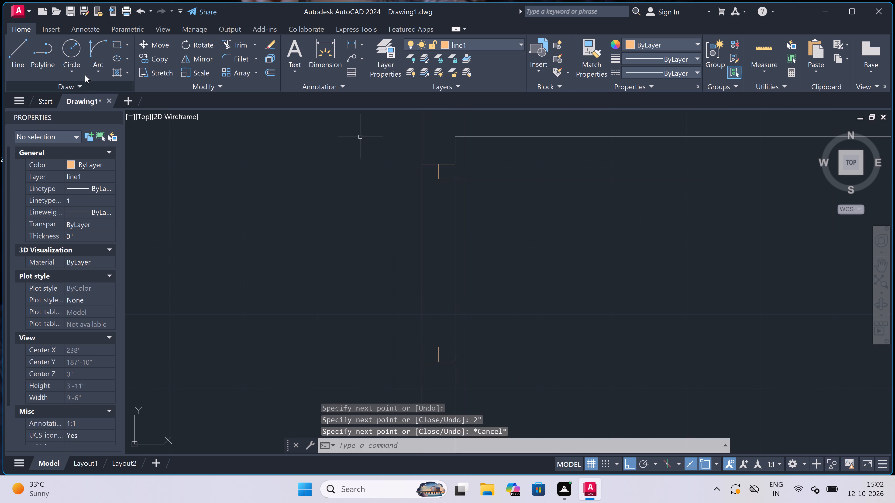
Draw the door swing arc from the leaf's free end to the end of the opposite jamb's 2" line, curving outward.
left_click(98, 44)
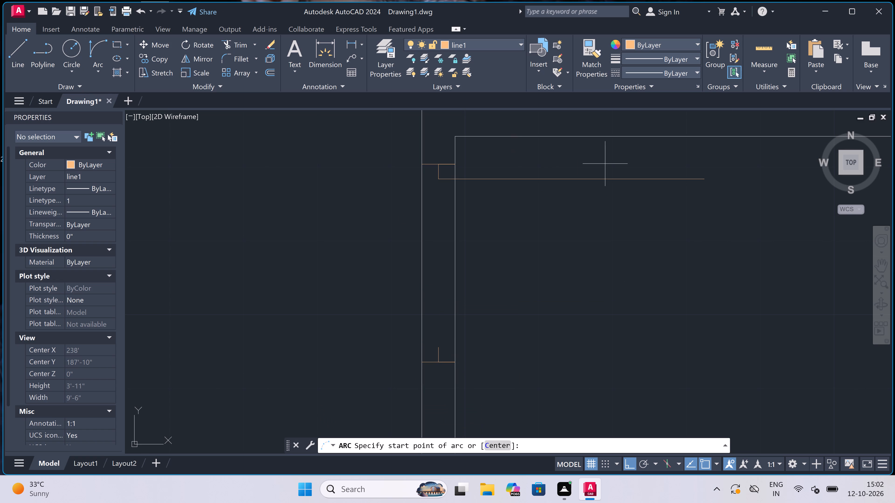
left_click_drag(706, 178, 704, 181)
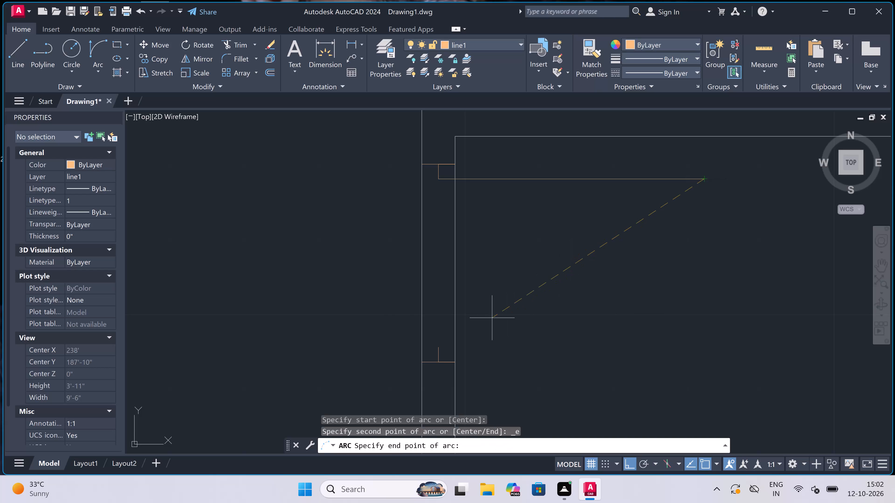
left_click(439, 348)
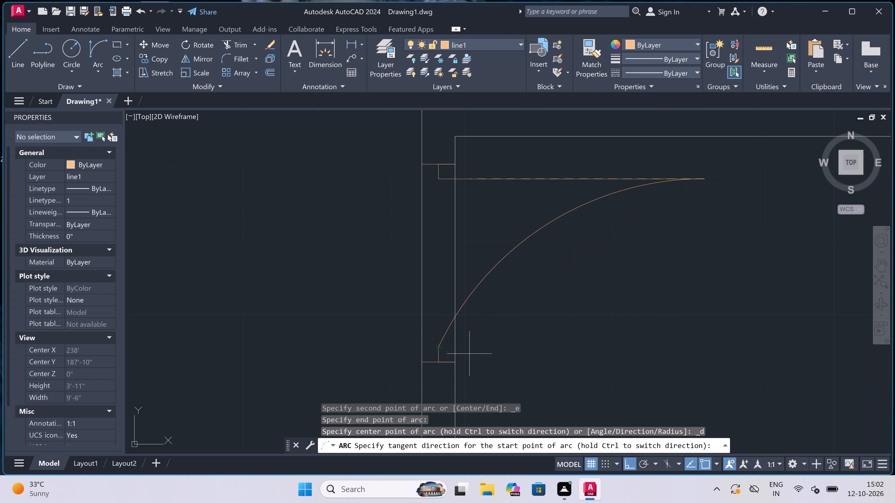
double_click(588, 360)
Trim the left wall lines between the two door jambs to open the doorway.
key("t")
key("r")
key("space")
double_click(550, 280)
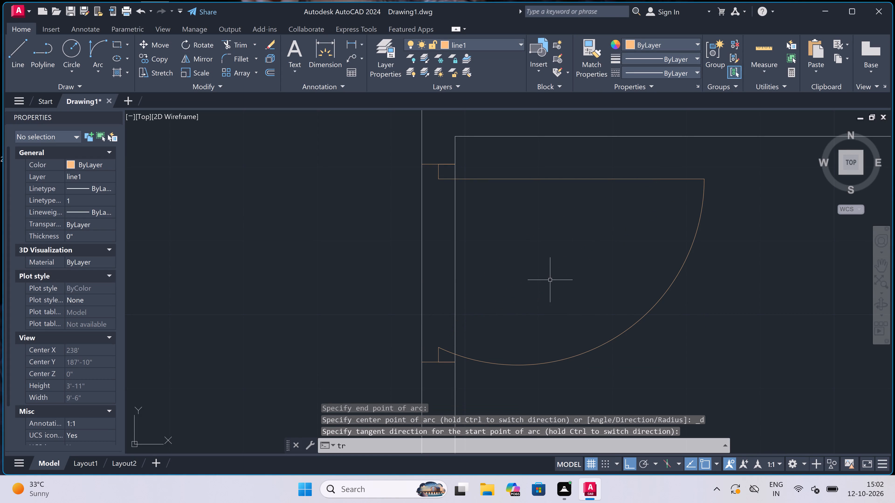
left_click(354, 291)
scroll(427, 272, "down", 5)
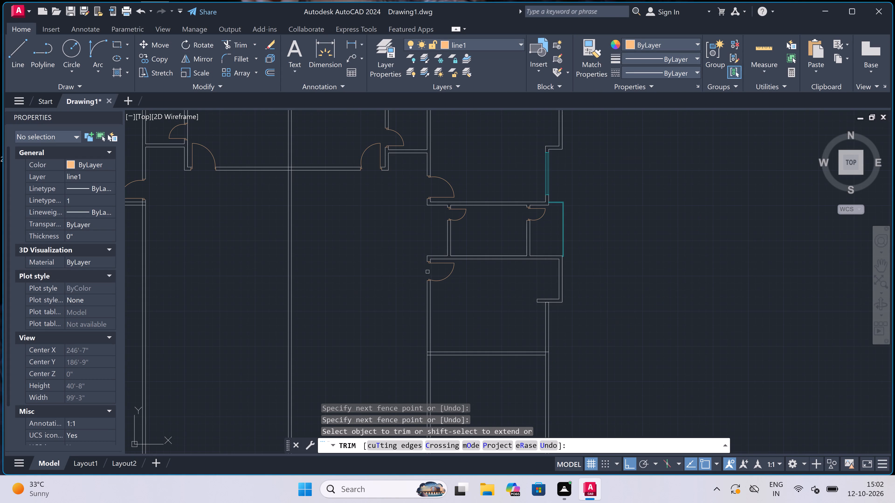
key("Escape")
On layer line2, draw a window jamb line across the lower room's right wall above the bottom wall, then a 5' line upward from its midpoint.
scroll(625, 345, "up", 3)
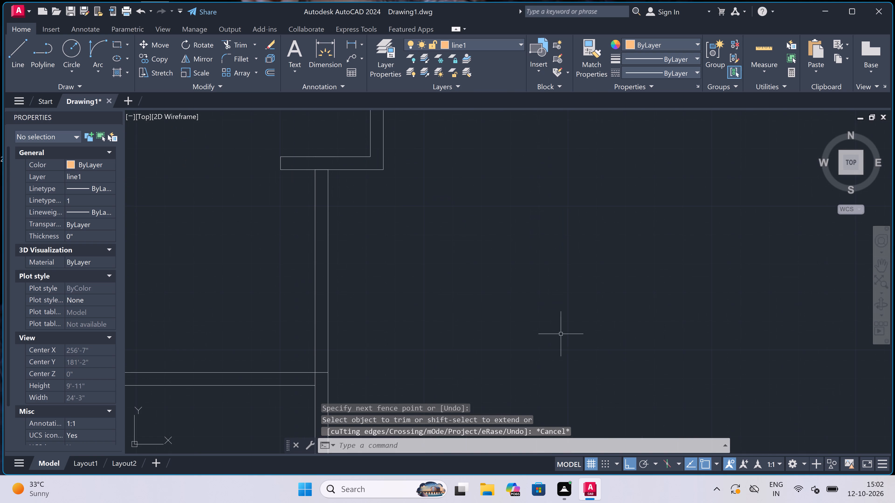
scroll(447, 301, "down", 2)
scroll(415, 306, "up", 2)
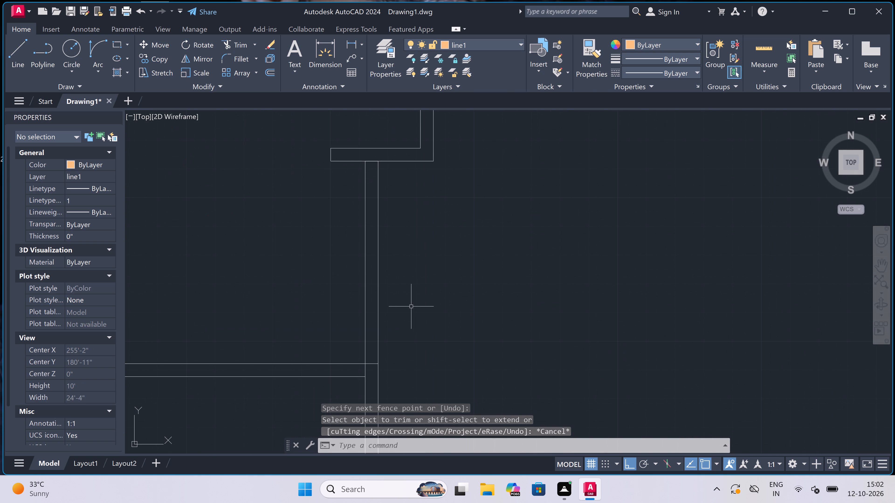
key("l")
key("space")
scroll(376, 323, "up", 2)
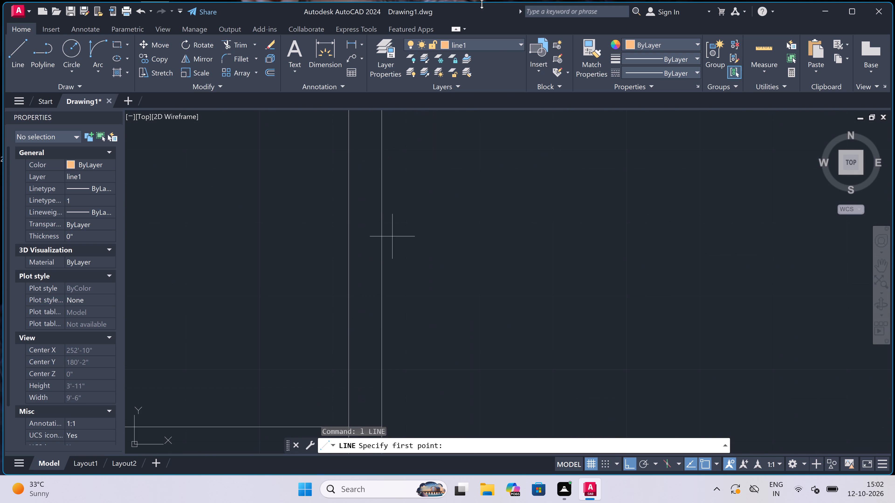
left_click(495, 44)
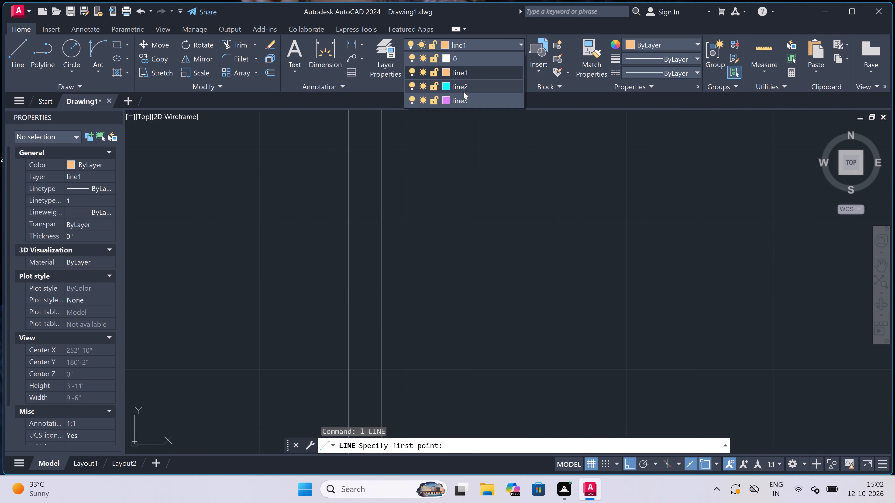
left_click(464, 86)
scroll(384, 155, "down", 3)
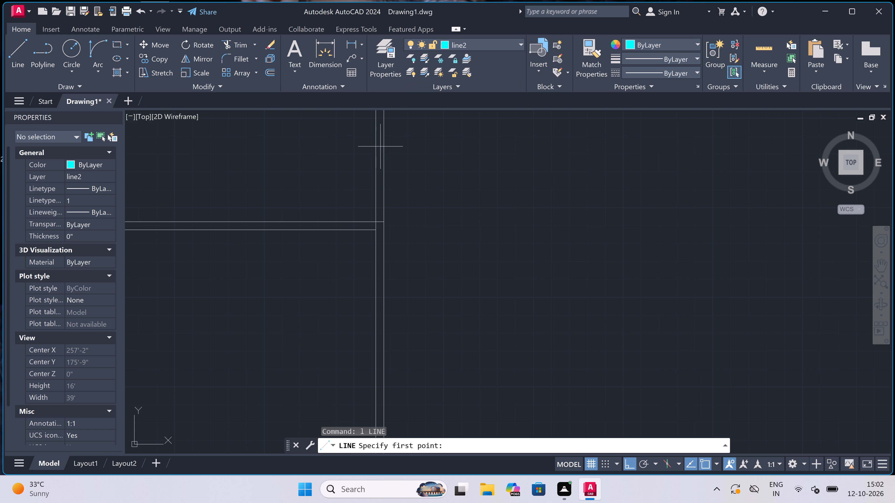
scroll(379, 140, "down", 3)
scroll(379, 140, "up", 4)
scroll(375, 188, "up", 4)
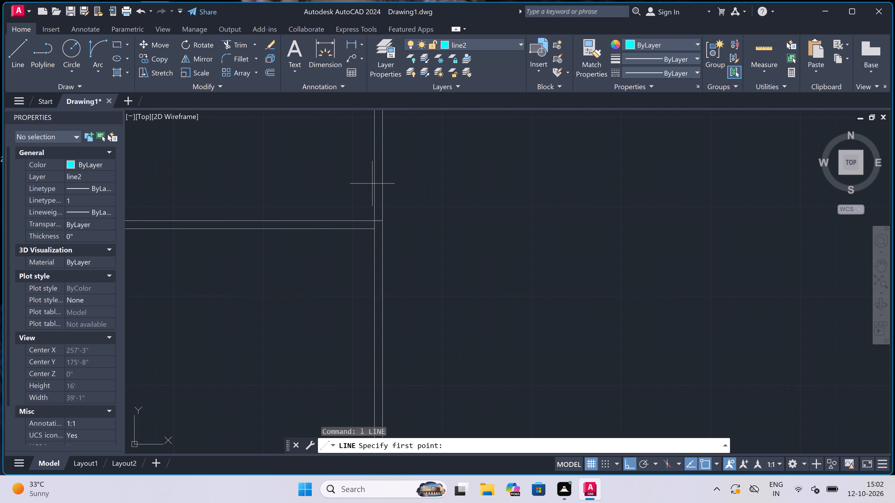
left_click_drag(367, 354, 374, 353)
left_click(423, 353)
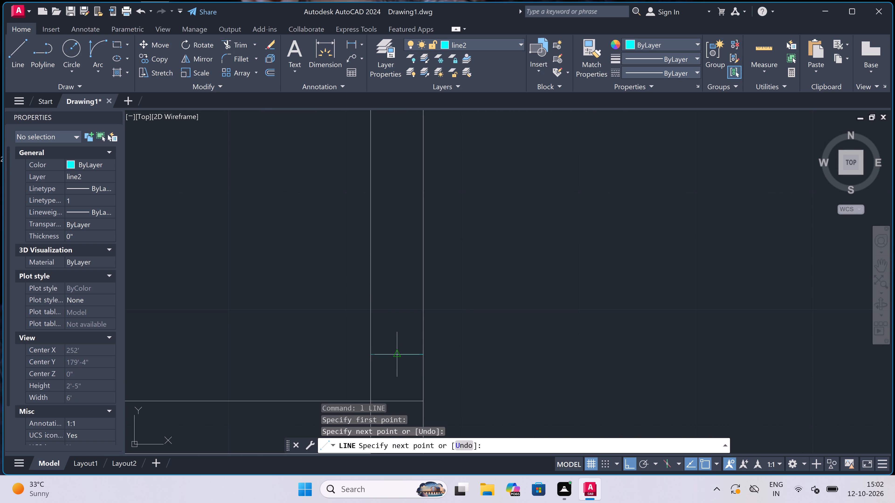
left_click(395, 357)
scroll(395, 352, "down", 3)
scroll(399, 272, "up", 3)
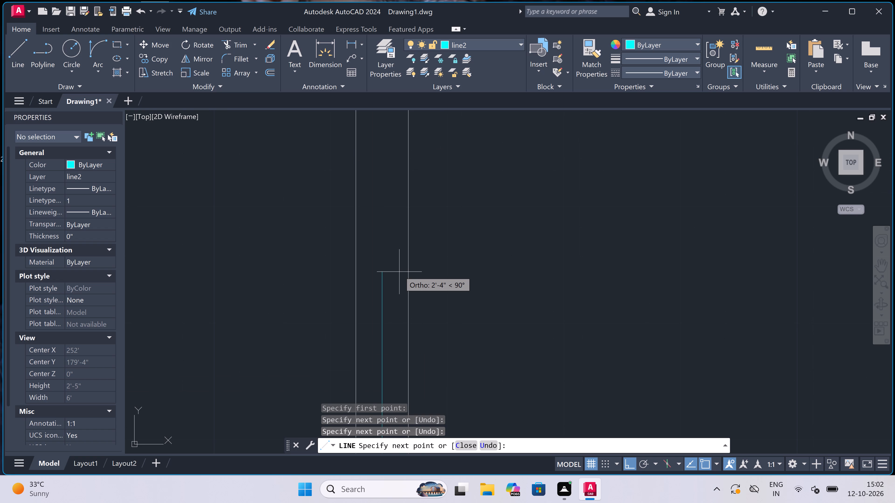
type("5'")
key("space")
Draw the upper window jamb line across the right wall at the top end of the 5' line.
scroll(399, 321, "down", 2)
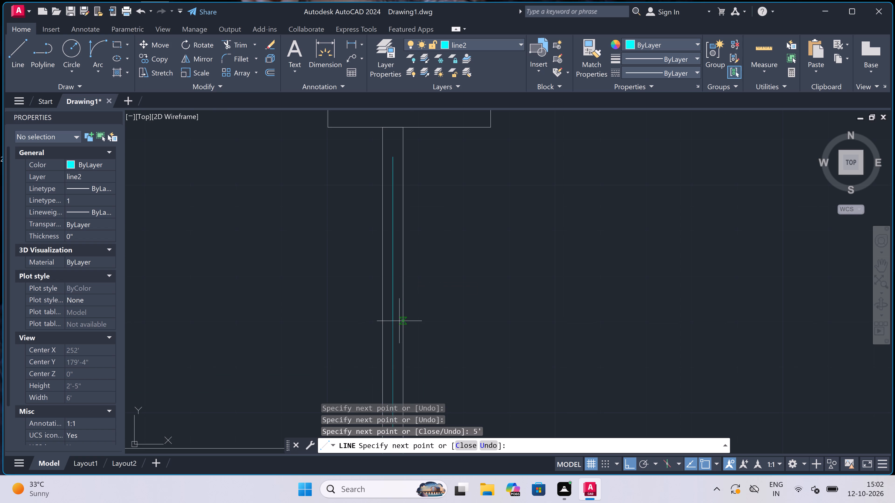
scroll(370, 166, "up", 3)
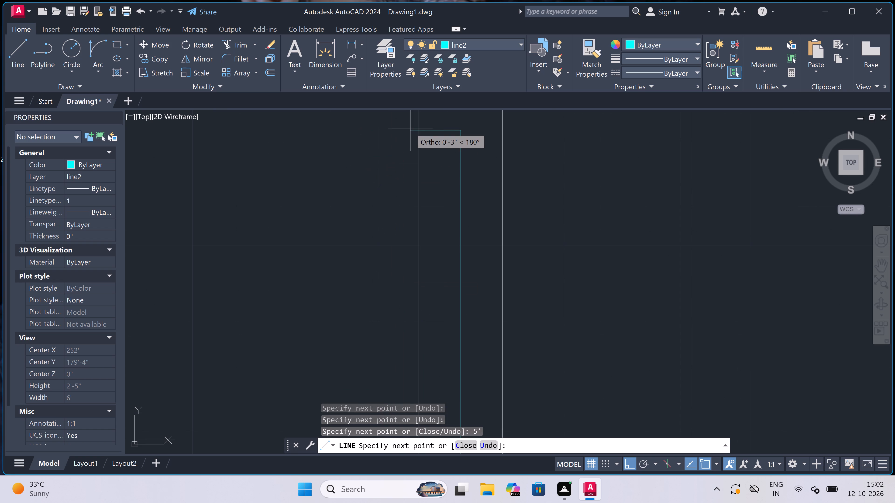
left_click(421, 132)
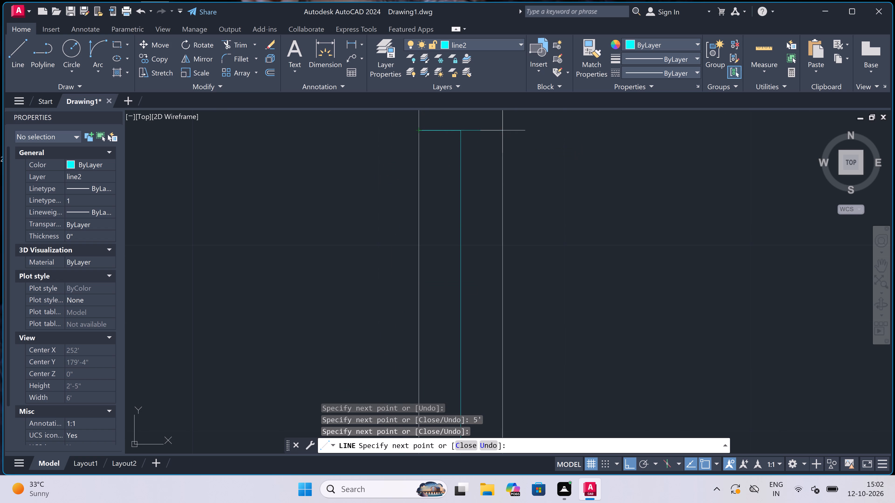
left_click(506, 126)
key("Escape")
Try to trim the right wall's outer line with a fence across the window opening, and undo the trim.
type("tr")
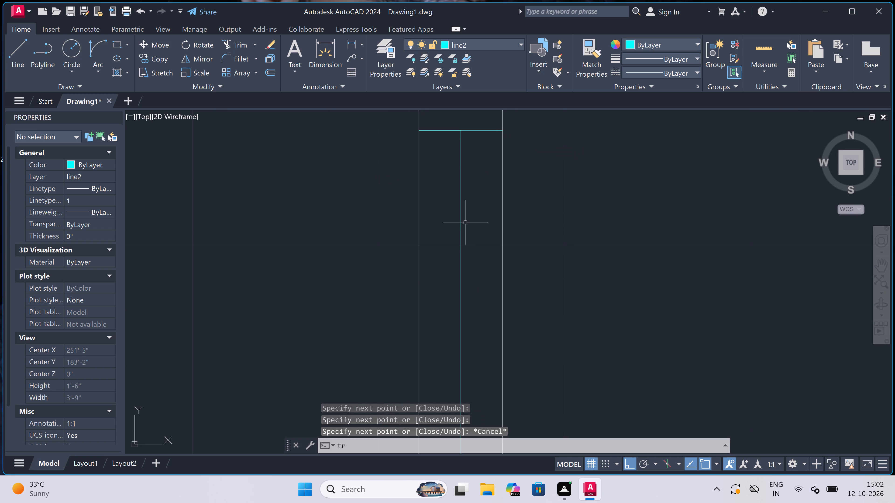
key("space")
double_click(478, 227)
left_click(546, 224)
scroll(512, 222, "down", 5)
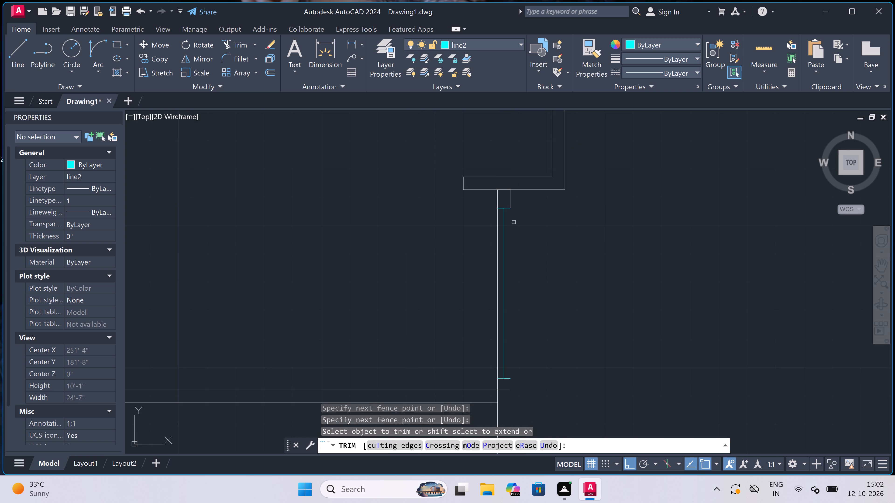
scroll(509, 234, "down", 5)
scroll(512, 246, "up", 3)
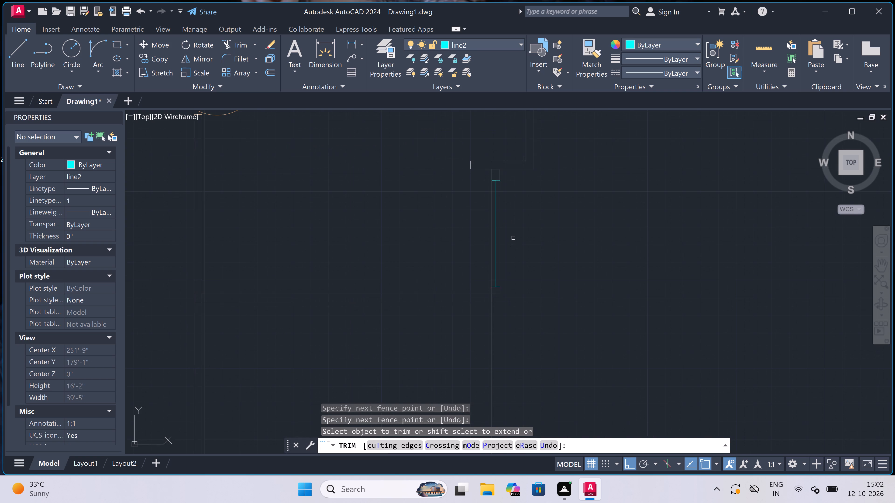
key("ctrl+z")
Trim both right wall lines between the upper and lower window jambs.
scroll(508, 227, "down", 5)
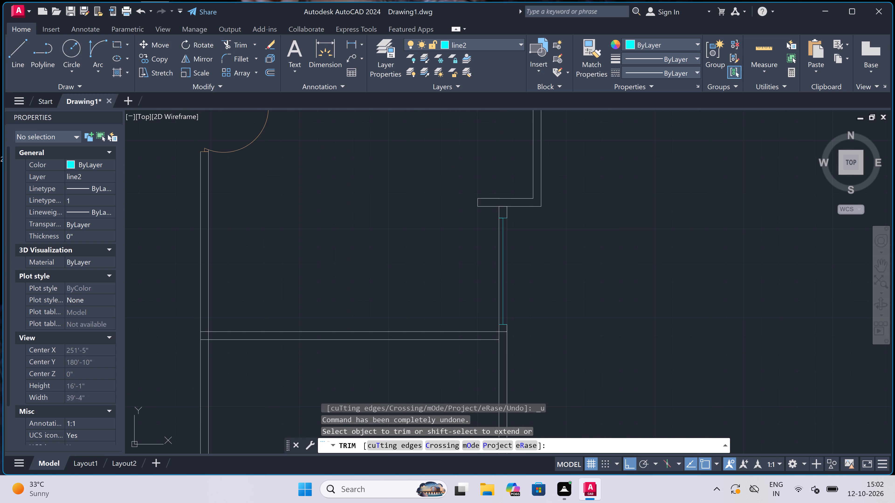
left_click(507, 227)
left_click(500, 233)
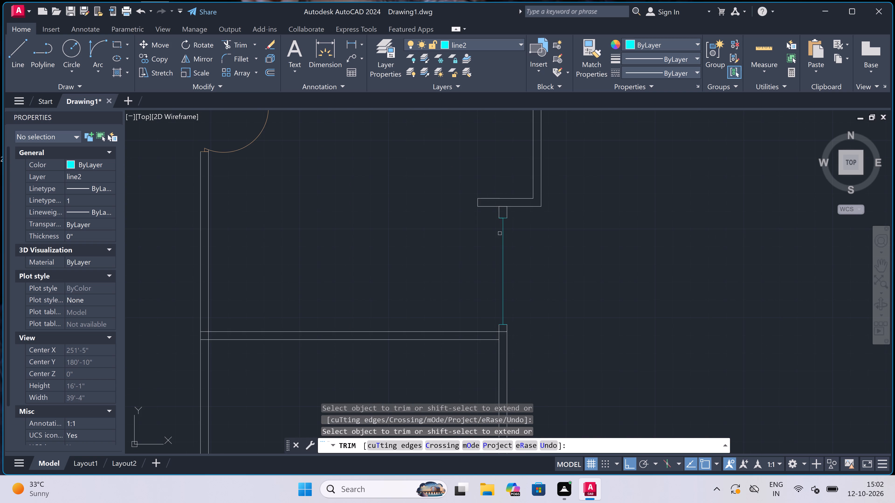
Trim the leftover lines crossing the wall junctions just below and just above the window opening.
scroll(501, 344, "up", 5)
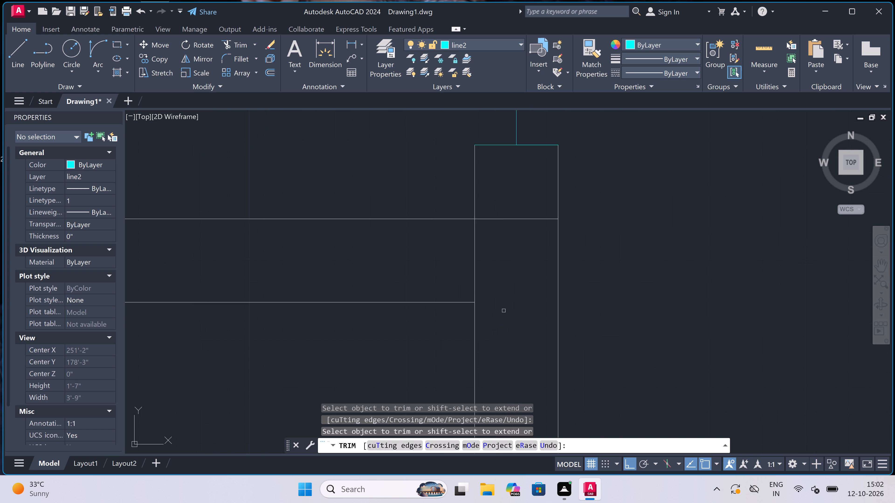
left_click(509, 219)
left_click(473, 249)
scroll(475, 248, "down", 6)
scroll(484, 201, "down", 4)
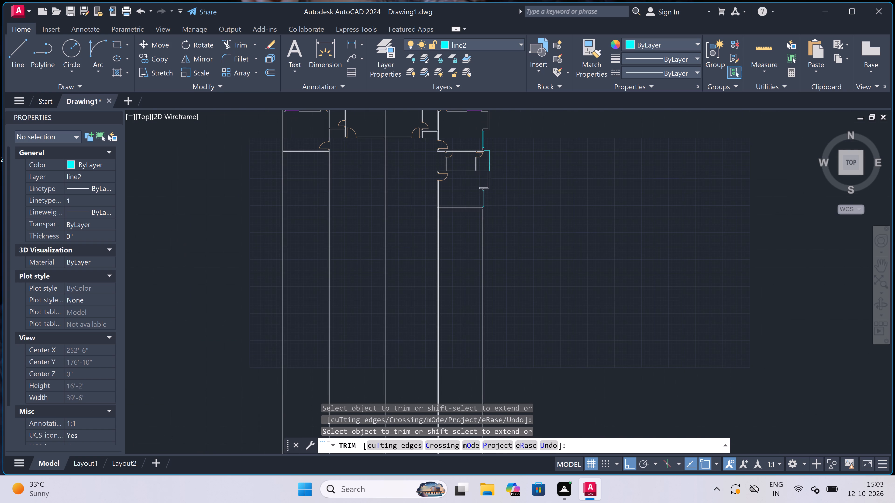
scroll(481, 182, "up", 5)
scroll(505, 252, "up", 2)
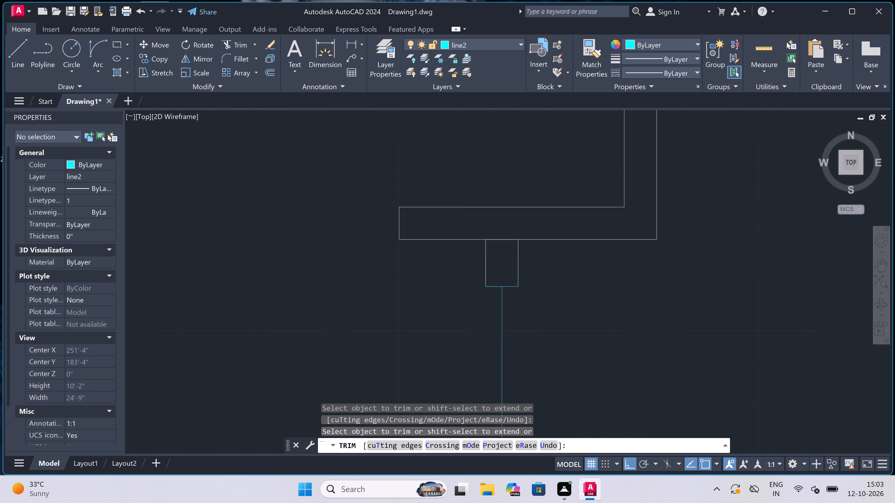
left_click(506, 252)
left_click(506, 233)
key("Escape")
Draw the window's outer edge line between the outer ends of the upper and lower jambs.
scroll(506, 233, "down", 3)
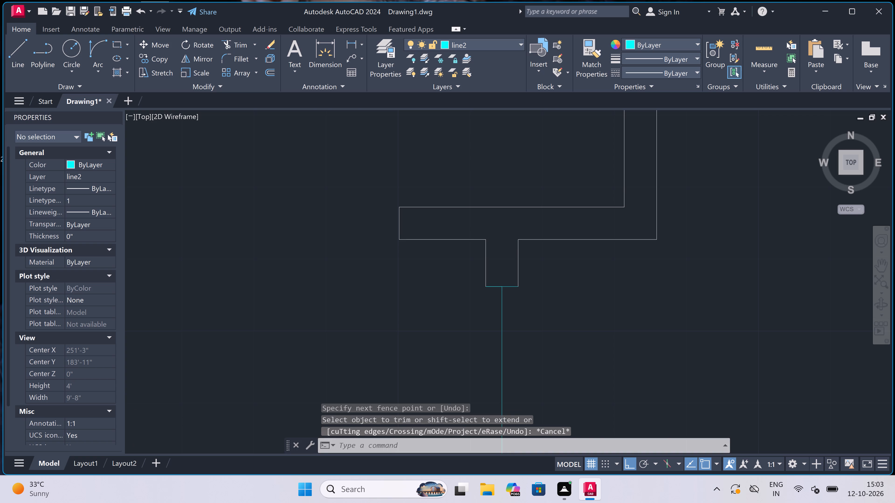
scroll(506, 233, "down", 2)
scroll(512, 254, "up", 2)
scroll(499, 211, "up", 1)
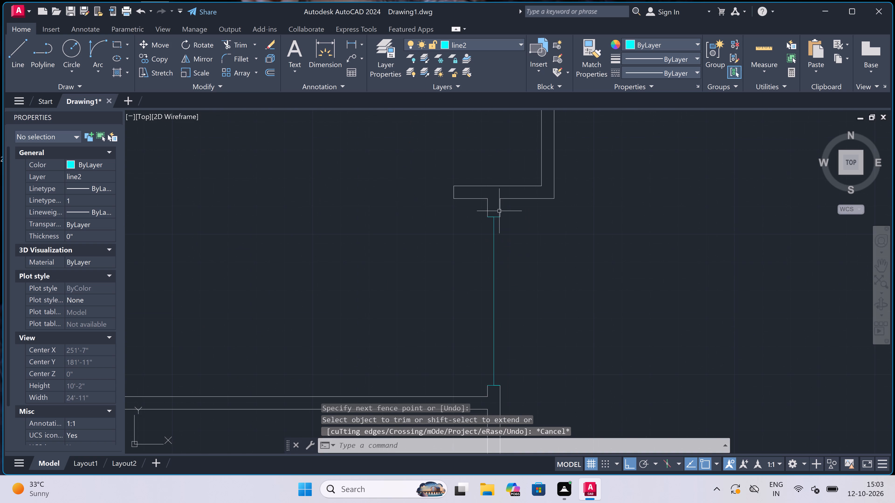
key("l")
key("space")
left_click_drag(499, 214, 500, 226)
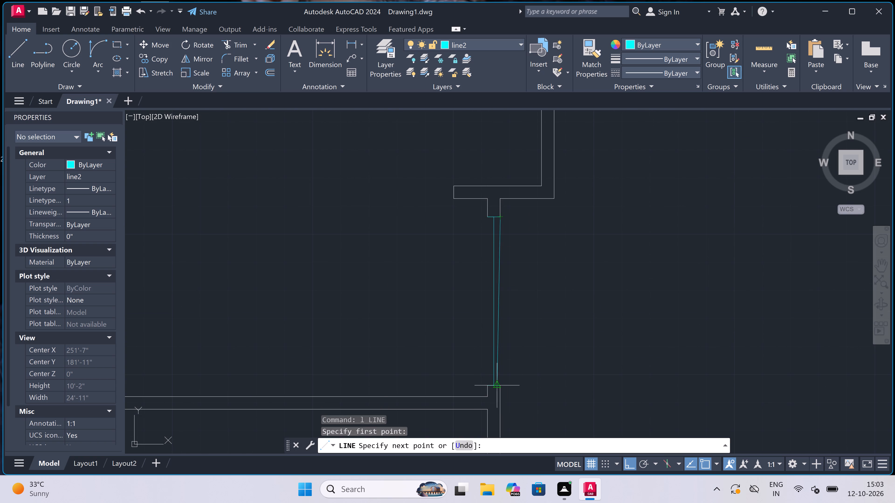
scroll(497, 386, "up", 2)
left_click(505, 386)
key("Escape")
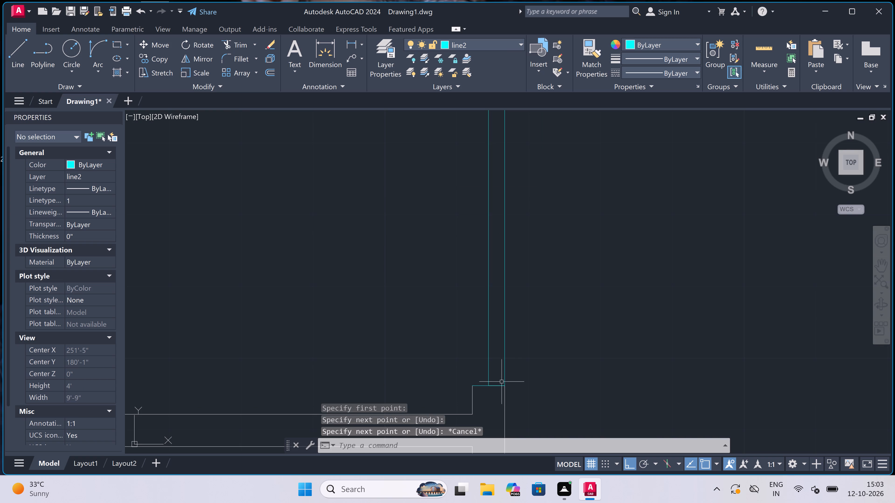
Draw the window's inner edge line between the inner ends of the lower and upper jambs.
key("space")
left_click(473, 385)
scroll(473, 381, "down", 3)
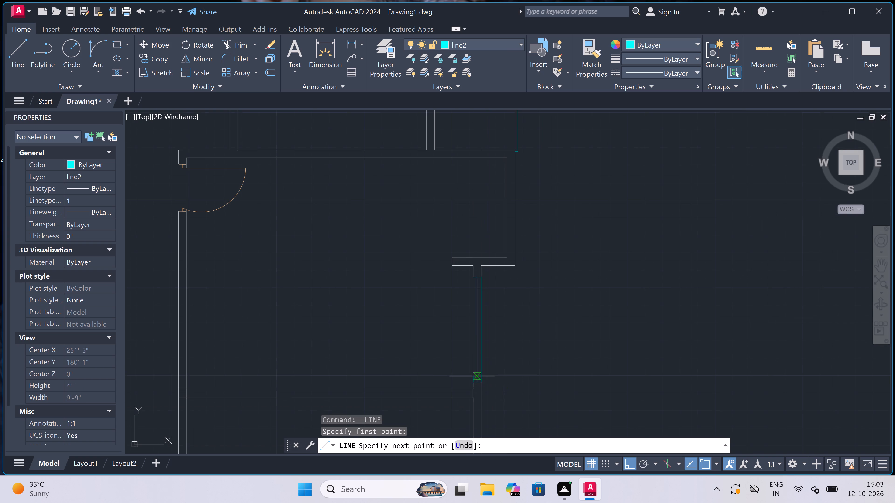
scroll(476, 296, "up", 3)
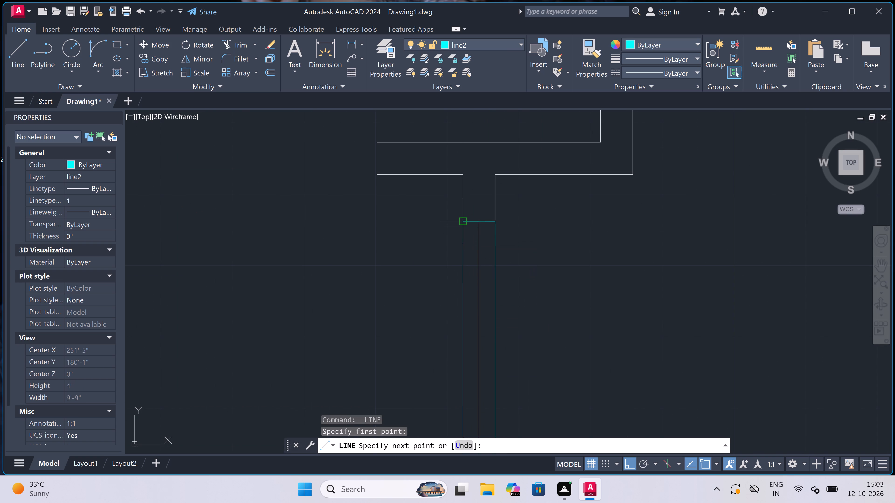
left_click(462, 221)
key("Escape")
Examine the completed window and the right-hand walls and wall junction below it.
scroll(464, 221, "down", 6)
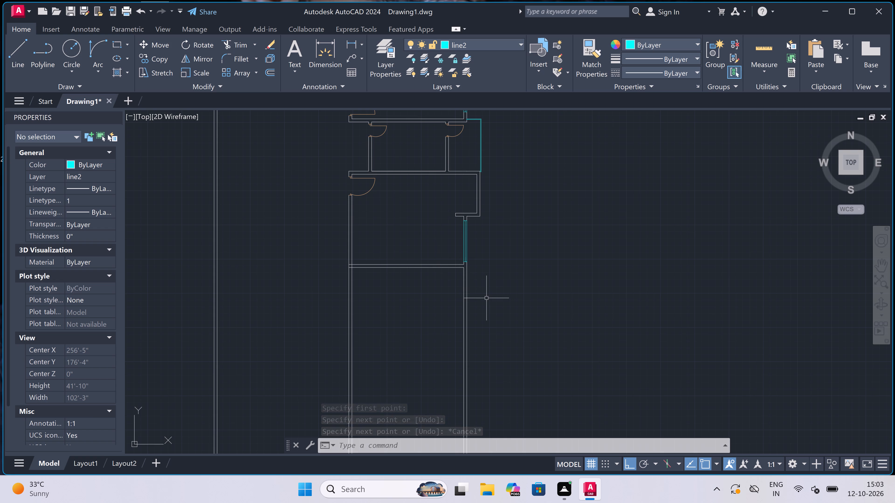
scroll(487, 296, "down", 1)
scroll(470, 326, "up", 2)
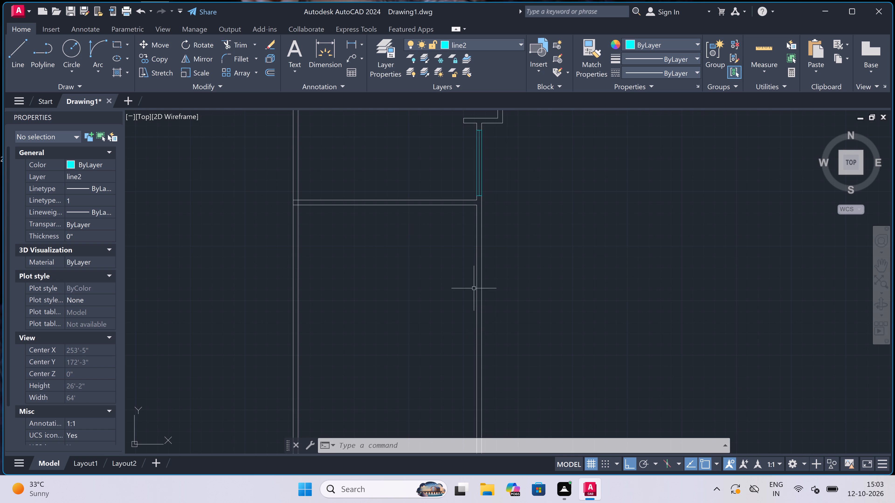
scroll(474, 285, "down", 1)
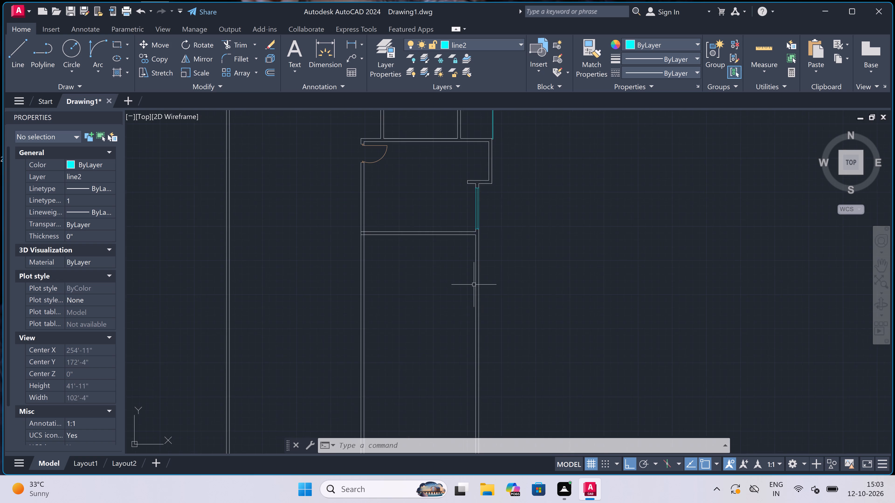
scroll(474, 285, "down", 3)
scroll(476, 271, "up", 7)
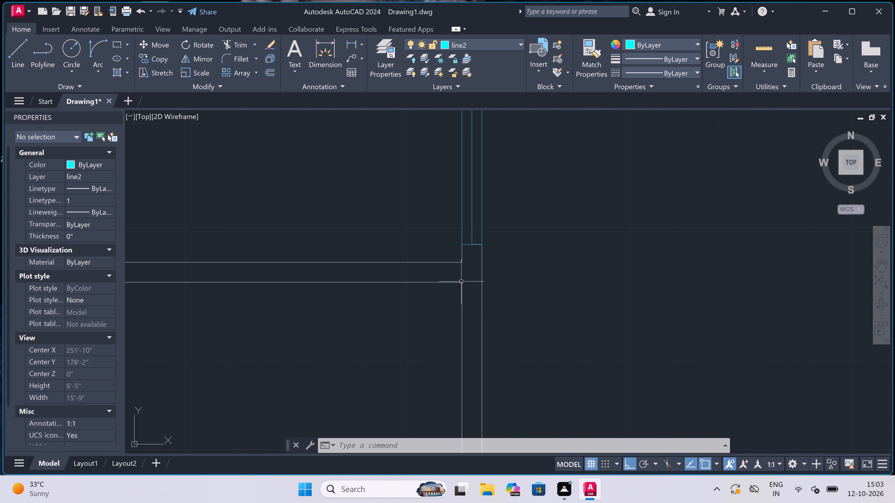
Draw a vertical line from the outer wall corner above the window down to the level of the horizontal wall's lower face.
key("space")
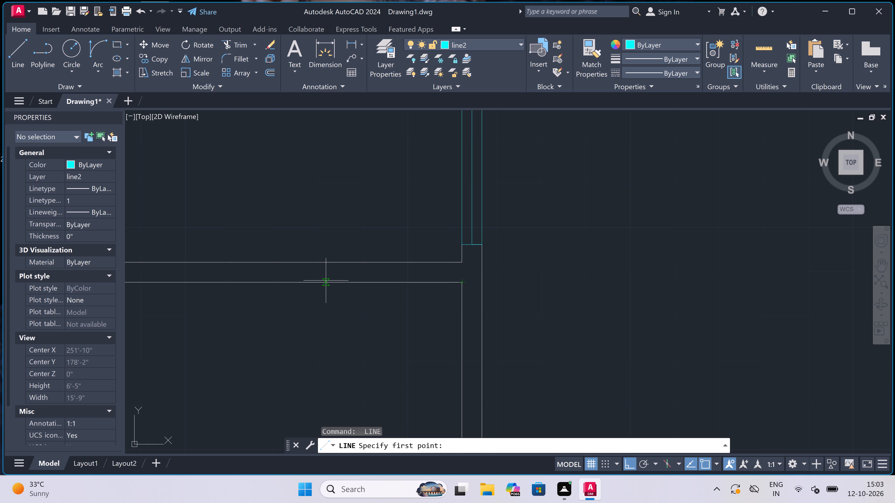
scroll(401, 258, "down", 2)
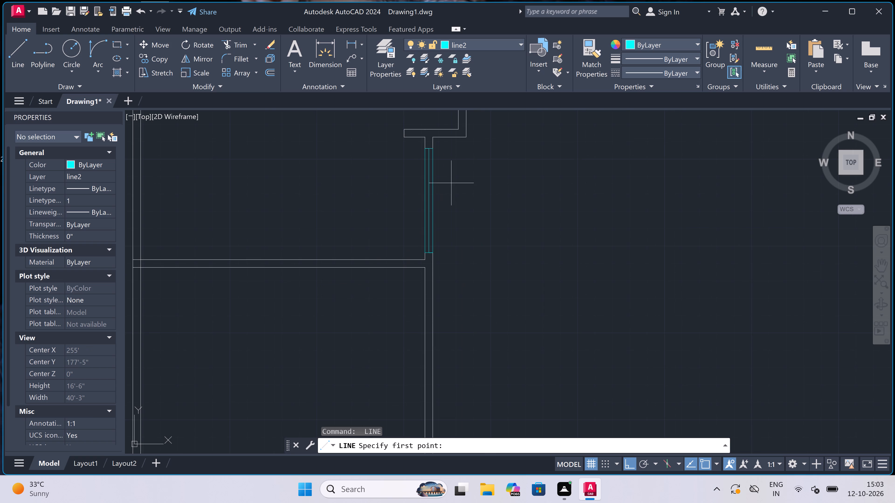
left_click_drag(470, 137, 470, 156)
scroll(458, 261, "up", 3)
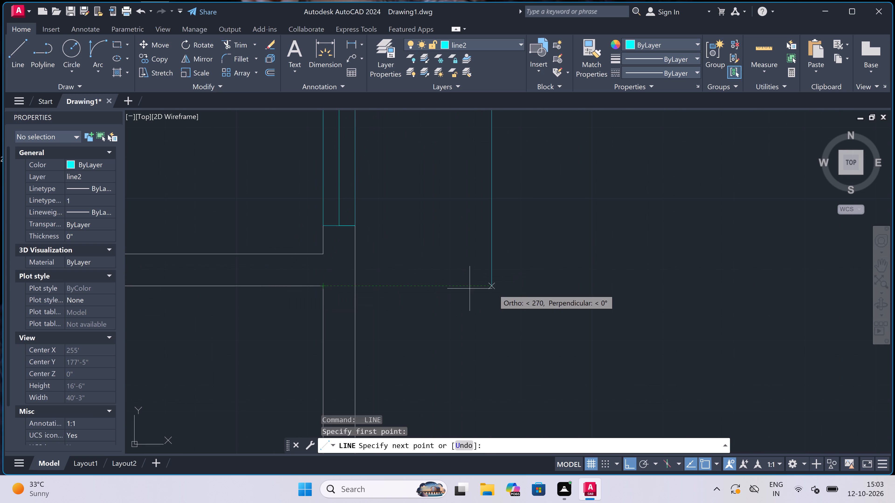
left_click_drag(494, 288, 491, 291)
Continue the line 5'6" leftward and 2'6" down, then close the rectangle below the horizontal wall back to its upper-right corner.
scroll(379, 292, "down", 4)
scroll(254, 312, "up", 3)
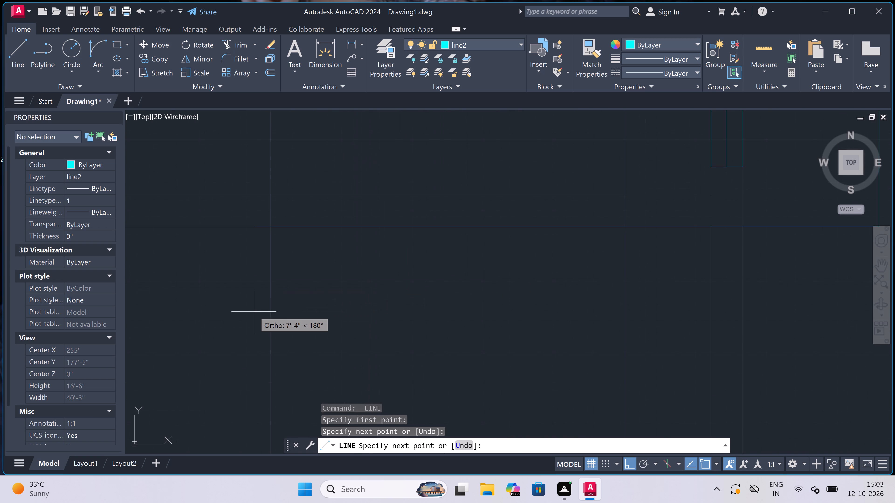
key("5")
type("'6\"")
key("space")
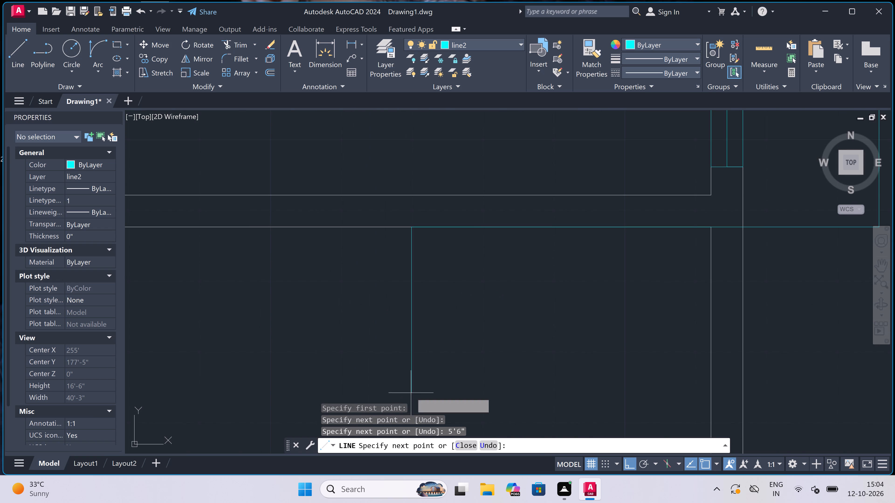
scroll(411, 271, "down", 2)
scroll(418, 292, "up", 1)
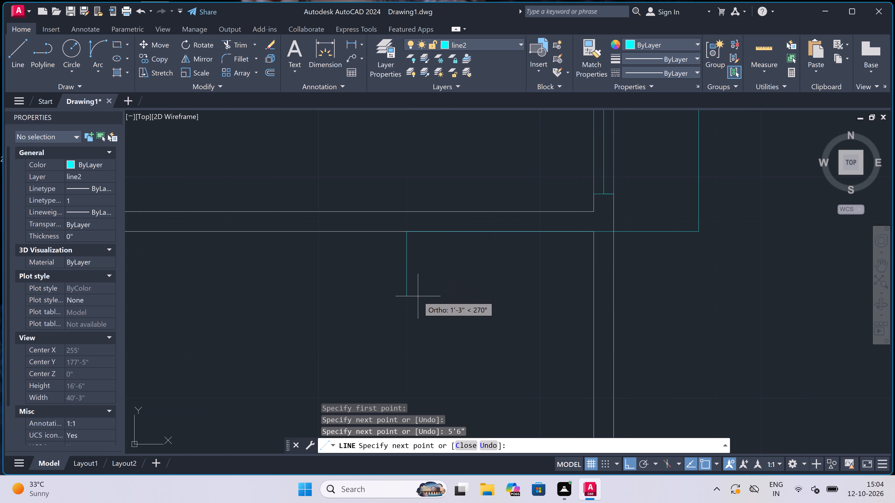
type("2'6\"")
key("space")
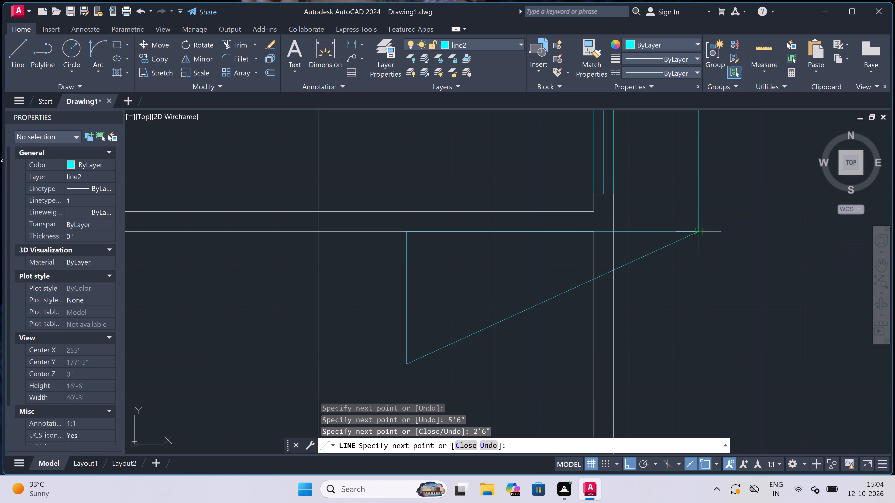
left_click(700, 362)
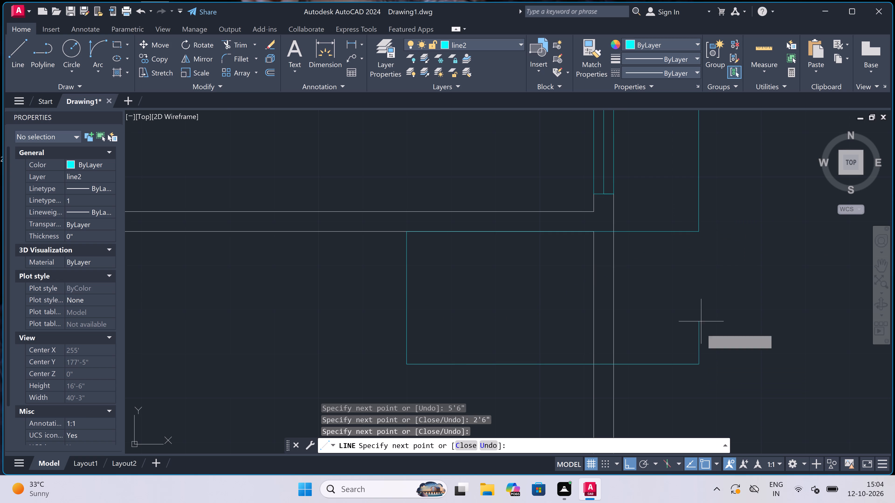
left_click(700, 233)
key("Escape")
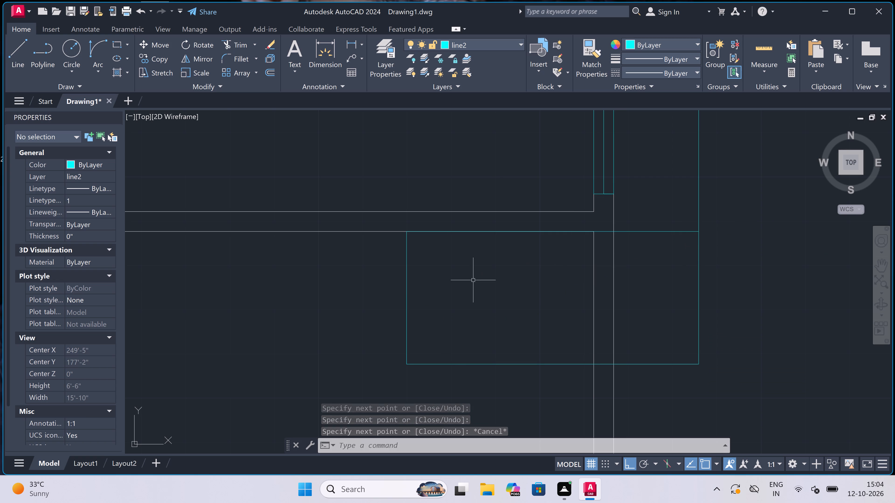
Draw the outer wall lines around the rectangle's left and bottom sides, offset 4.5", ending at the rectangle's lower-right corner.
key("space")
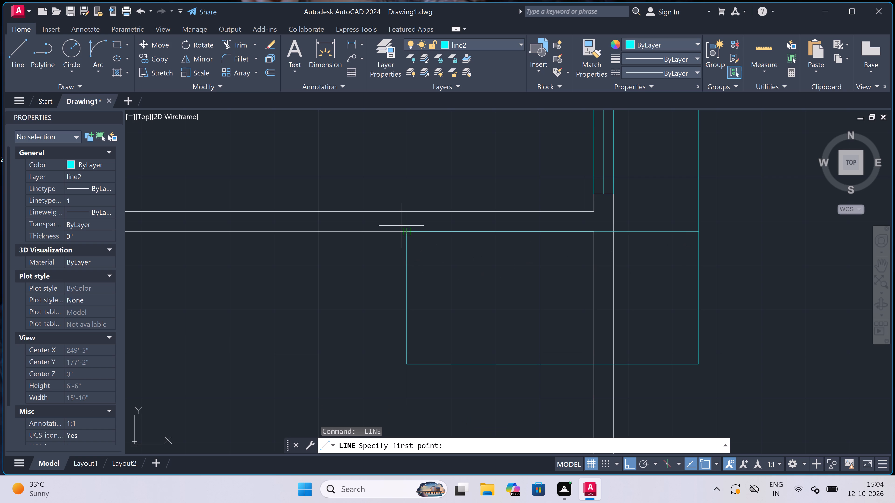
left_click(405, 231)
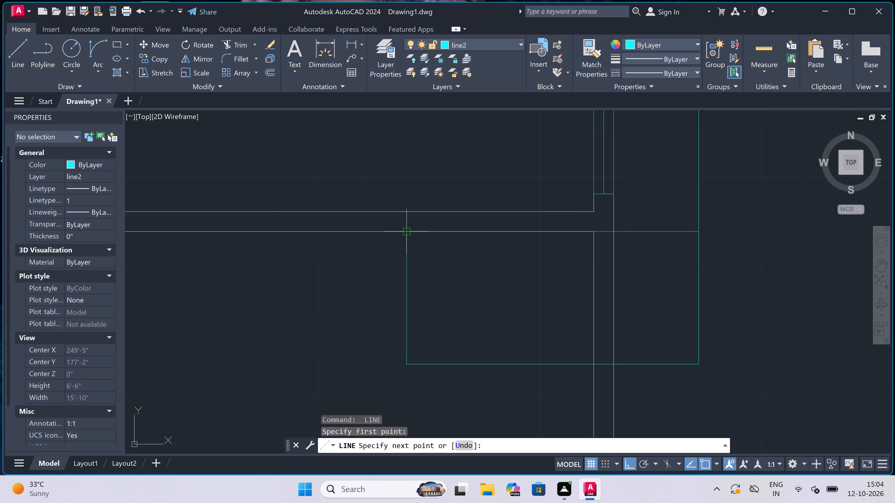
type("4.5\"")
key("space")
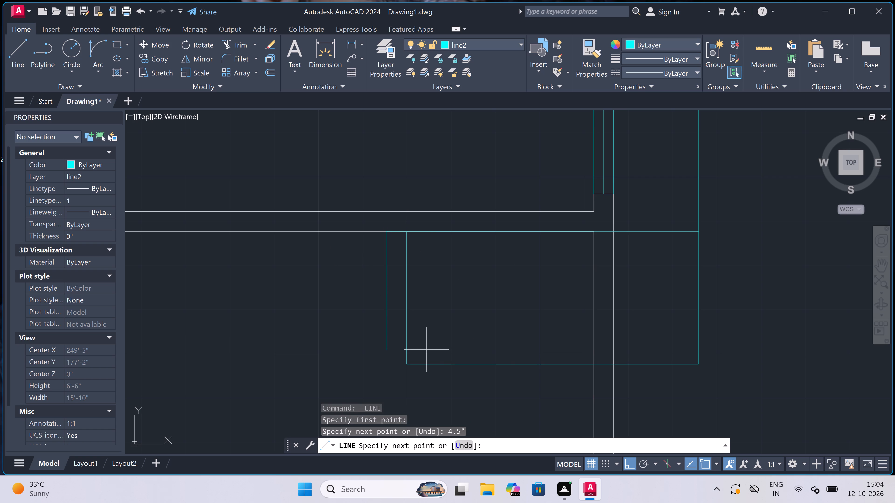
scroll(392, 374, "up", 1)
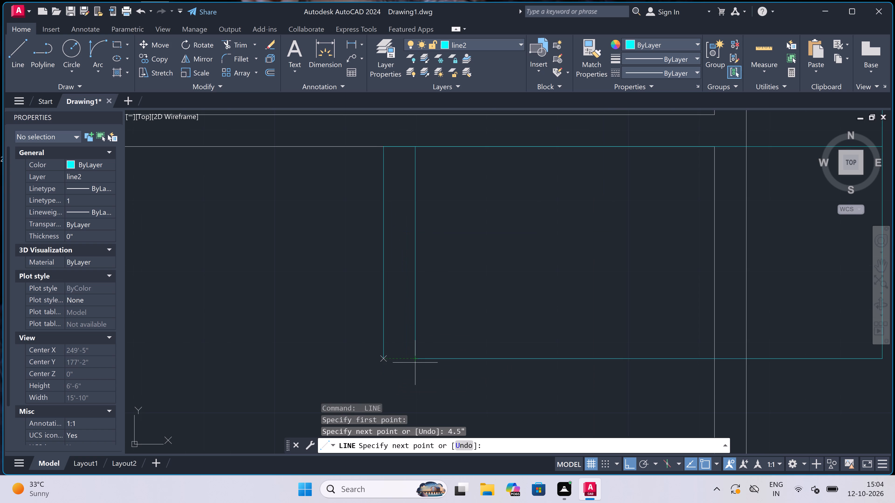
left_click(387, 363)
type("4.5\"")
key("space")
scroll(389, 386, "down", 3)
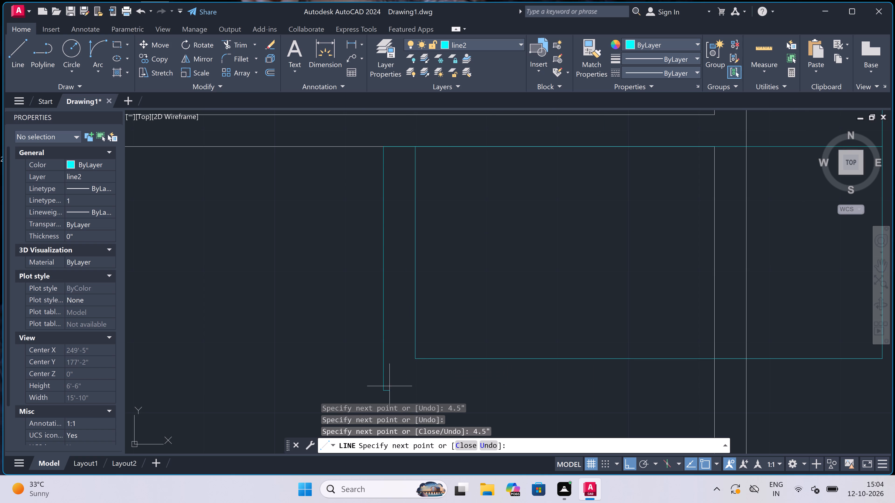
scroll(492, 384, "up", 2)
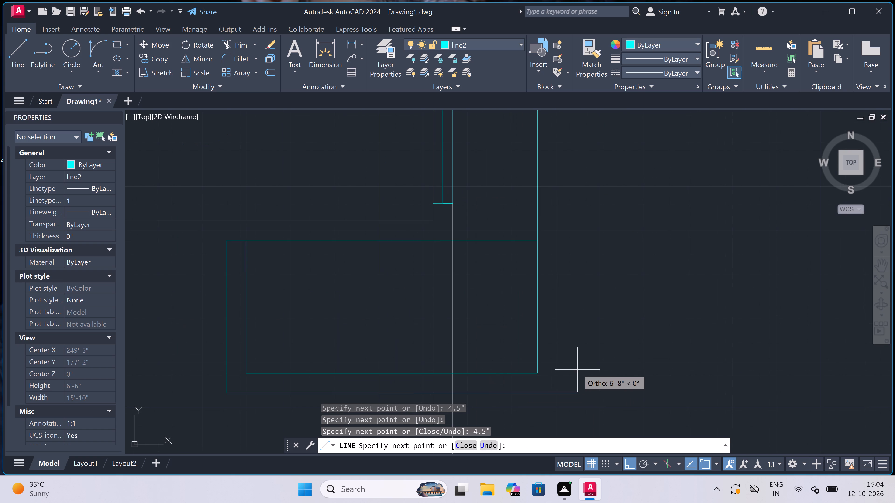
scroll(544, 379, "up", 2)
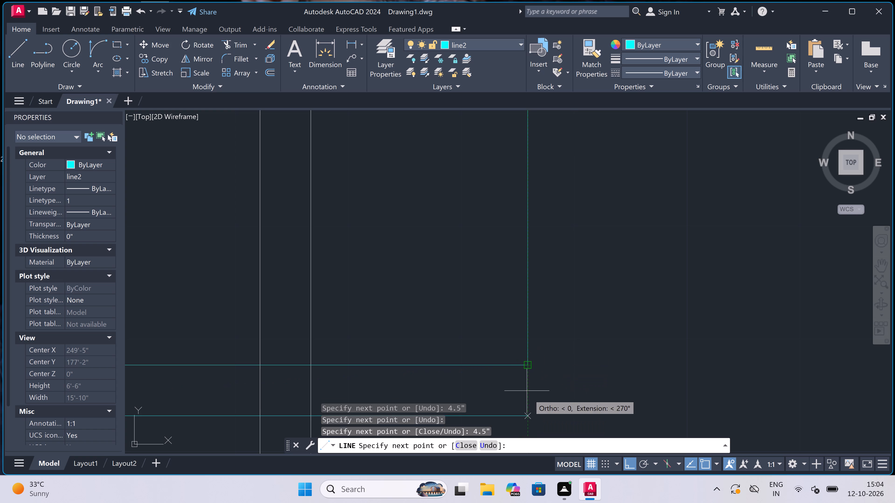
left_click_drag(531, 403, 531, 400)
left_click(531, 358)
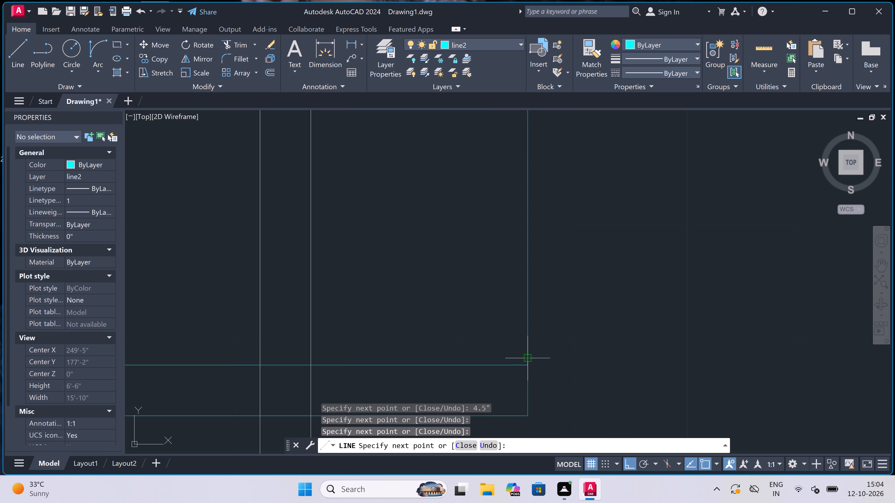
key("Escape")
Draw a line from the wall below the window across to the outer vertical line, back 4.5", and down to the rectangle's bottom line.
scroll(473, 356, "down", 3)
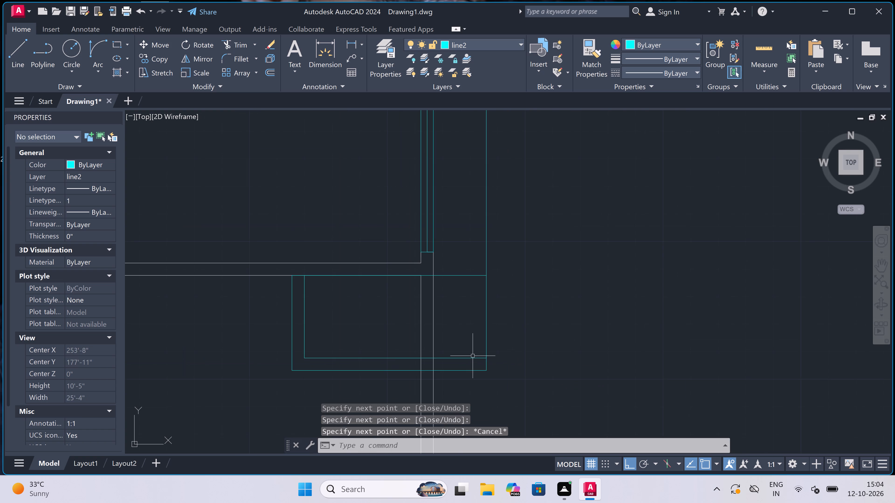
scroll(473, 356, "down", 1)
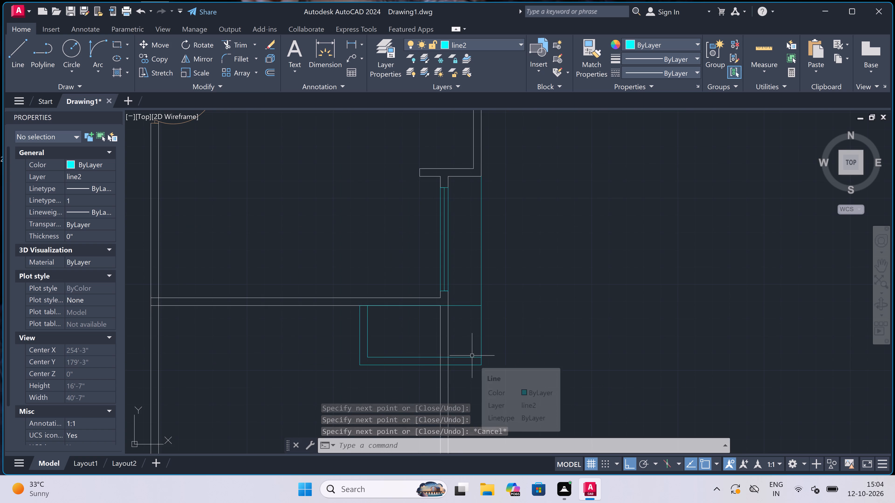
scroll(472, 356, "up", 1)
scroll(472, 356, "down", 1)
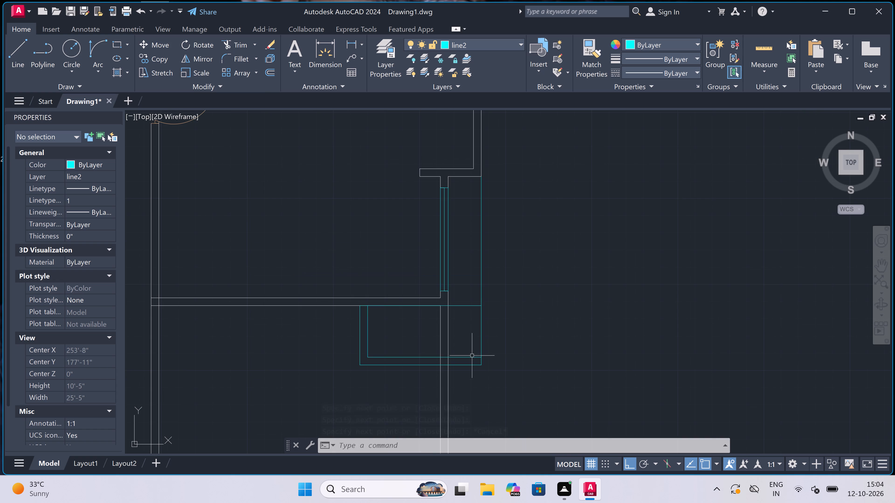
scroll(478, 328, "up", 3)
key("space")
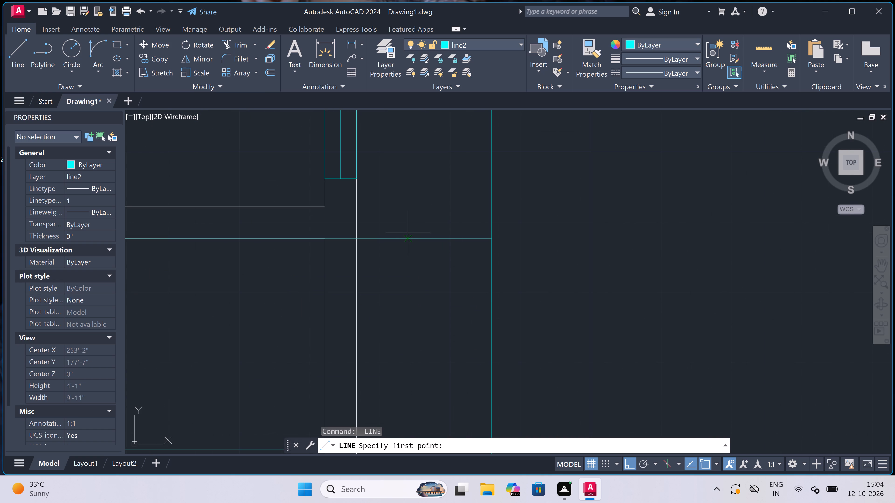
scroll(408, 233, "up", 1)
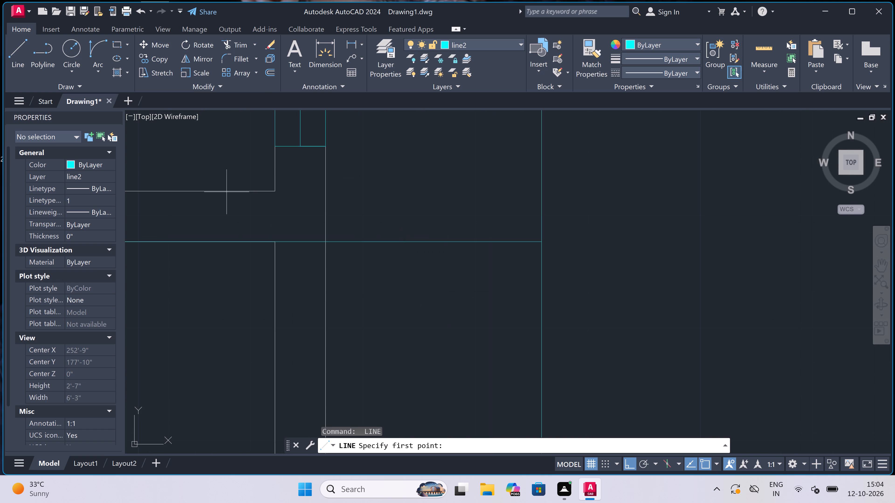
left_click_drag(327, 191, 330, 191)
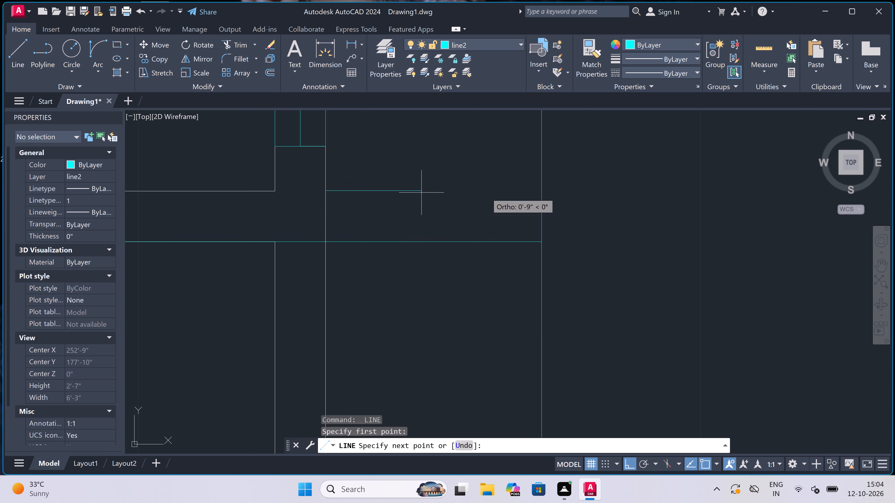
left_click(543, 190)
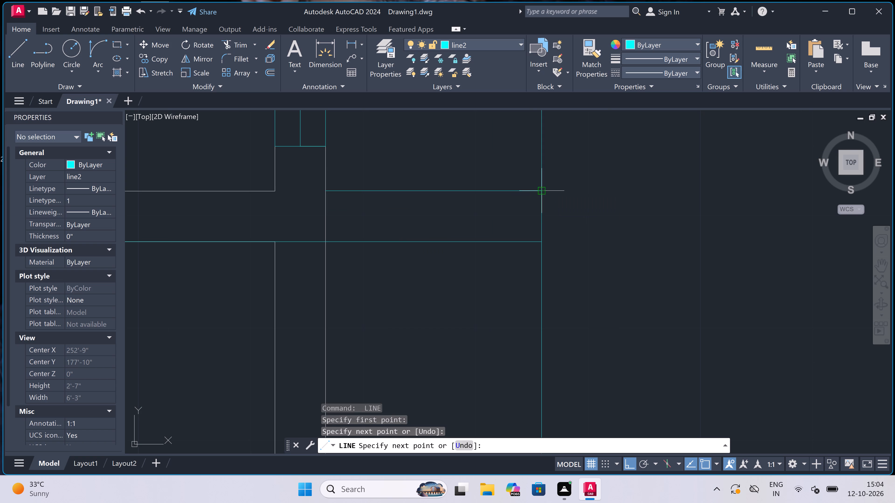
type("4.5\"")
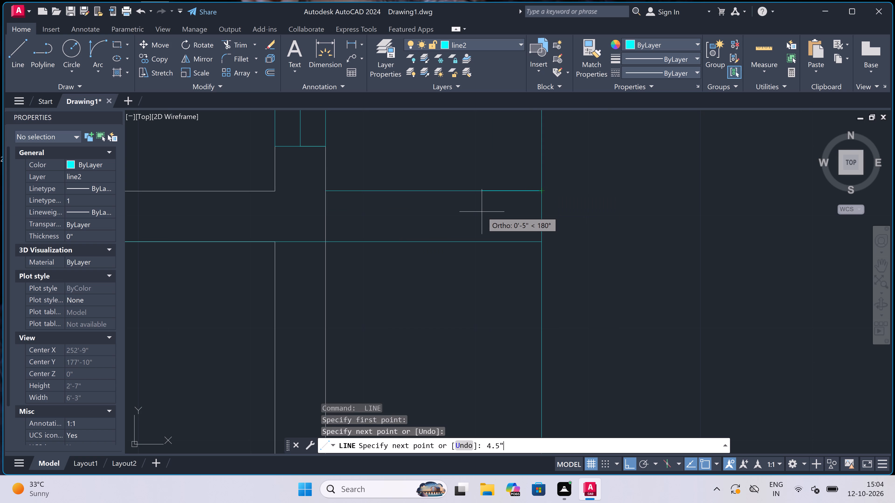
key("space")
scroll(484, 211, "down", 5)
scroll(486, 279, "up", 3)
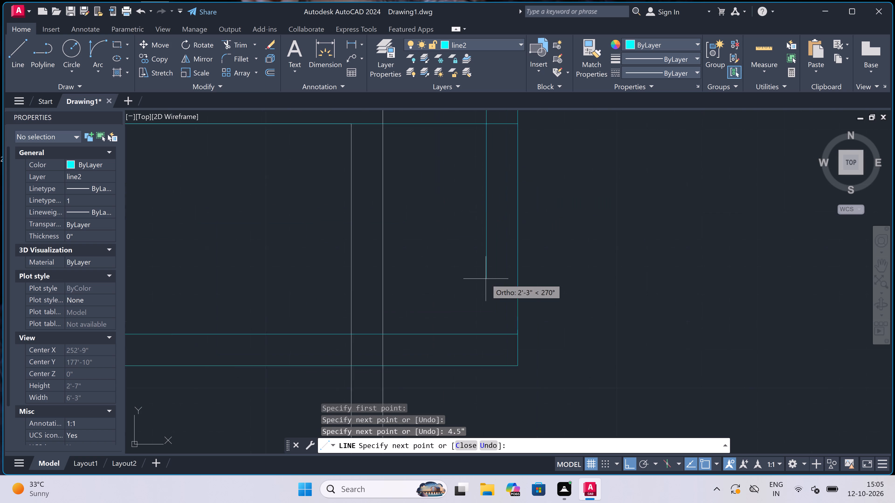
left_click(489, 367)
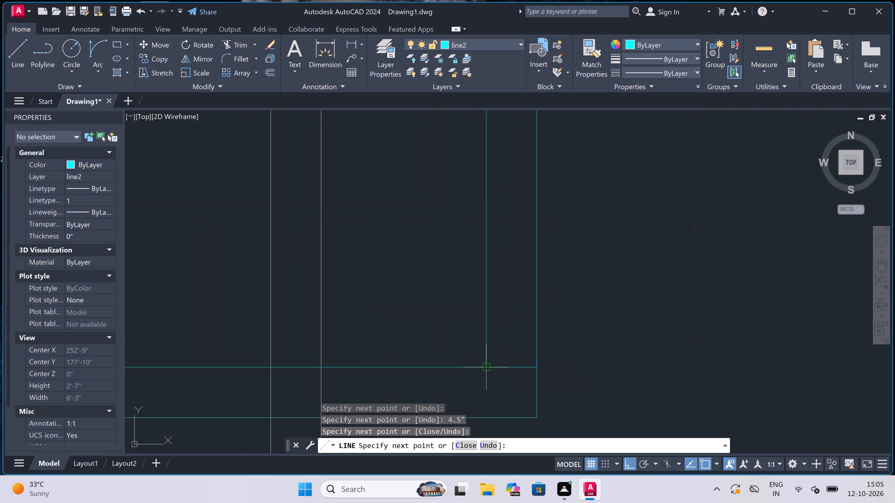
key("Escape")
Trim the inner bottom line's stub between the inner and outer right wall lines at the lower-right corner.
type("tr")
key("space")
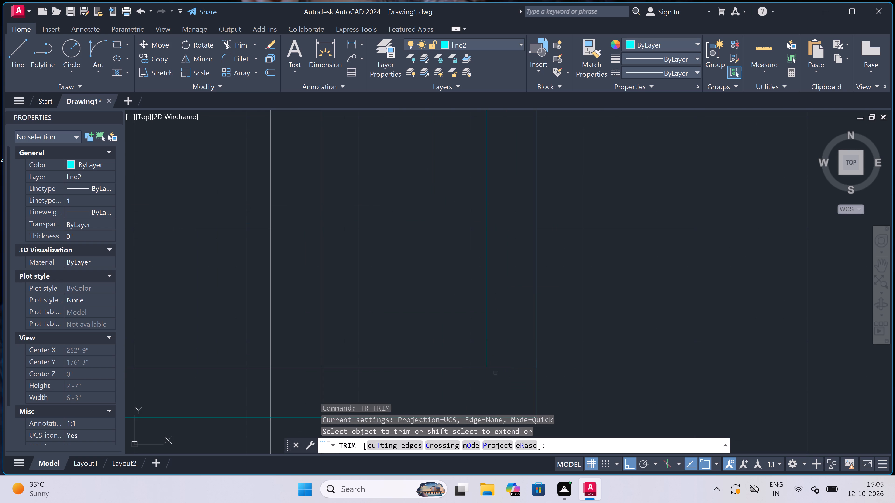
scroll(495, 373, "up", 2)
left_click_drag(495, 373, 507, 347)
left_click(523, 307)
scroll(523, 307, "down", 6)
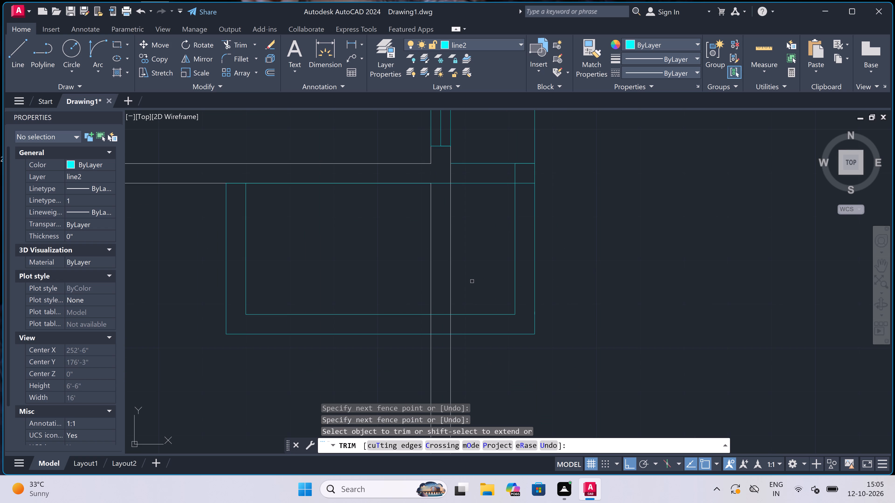
Trim the two old vertical wall lines where they run through the new rectangle and its bottom wall.
left_click_drag(472, 281, 470, 281)
left_click_drag(352, 282, 354, 282)
scroll(440, 343, "up", 3)
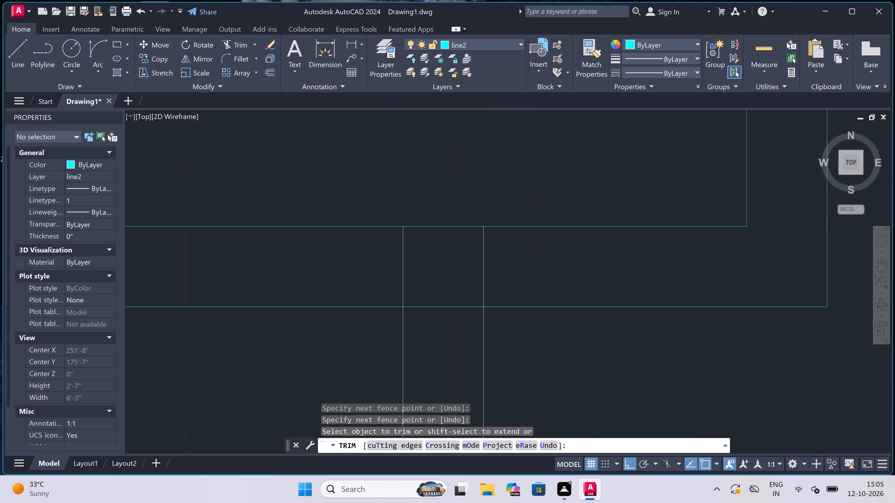
left_click_drag(520, 270, 508, 275)
left_click_drag(303, 276, 305, 276)
left_click(579, 276)
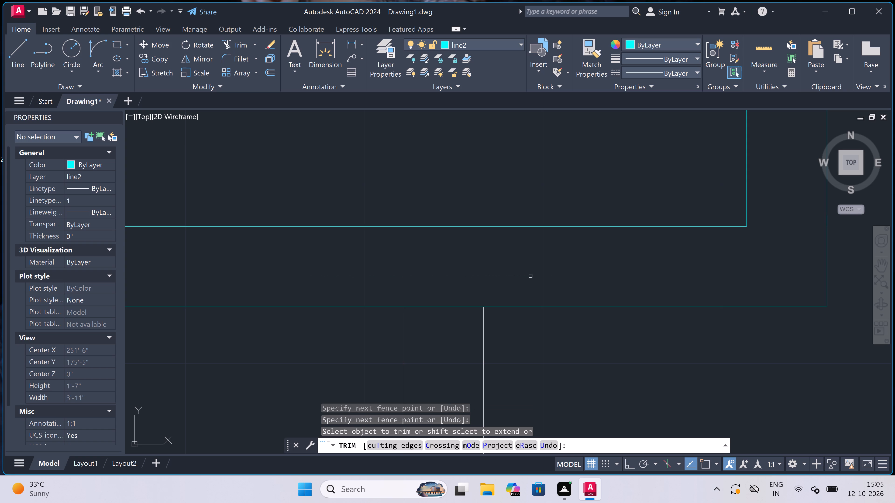
Trim the horizontal wall's lower face between the two lines of the rectangle's left wall.
scroll(492, 279, "down", 5)
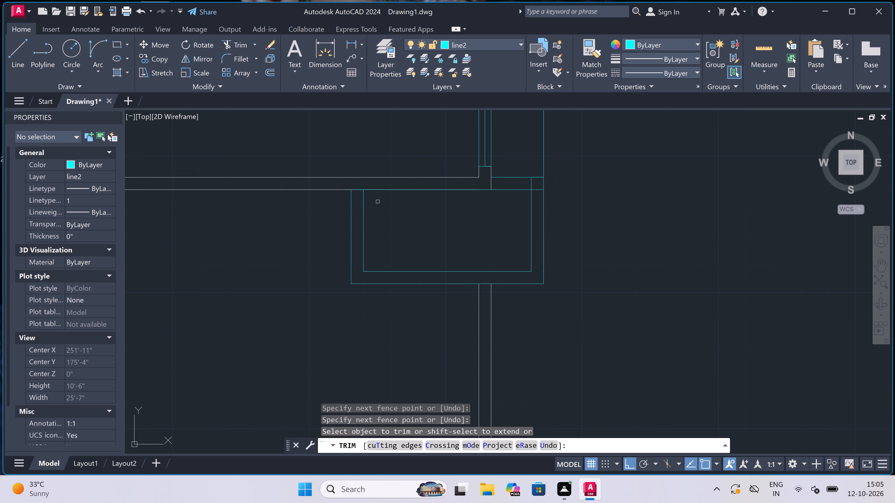
scroll(343, 179, "up", 2)
left_click(380, 210)
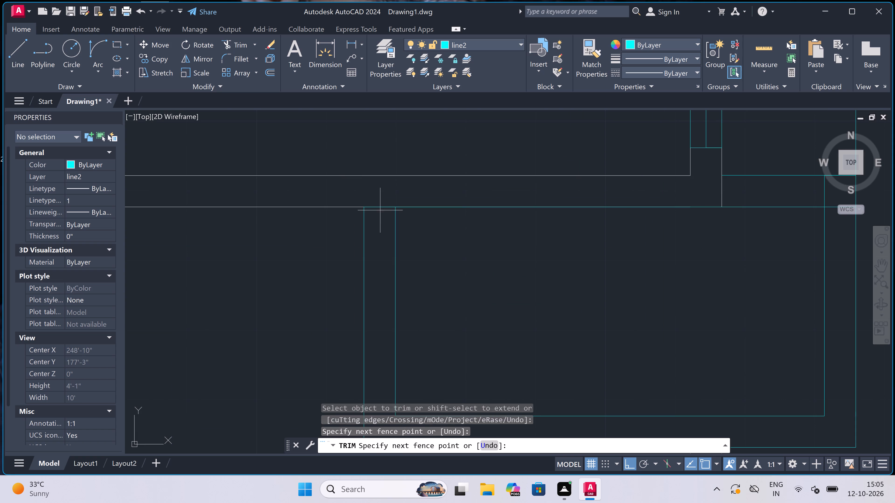
left_click(382, 196)
Trim the outer vertical wall line below the window where it crosses the horizontal wall's thickness.
scroll(382, 196, "down", 3)
scroll(471, 186, "up", 2)
scroll(490, 200, "up", 2)
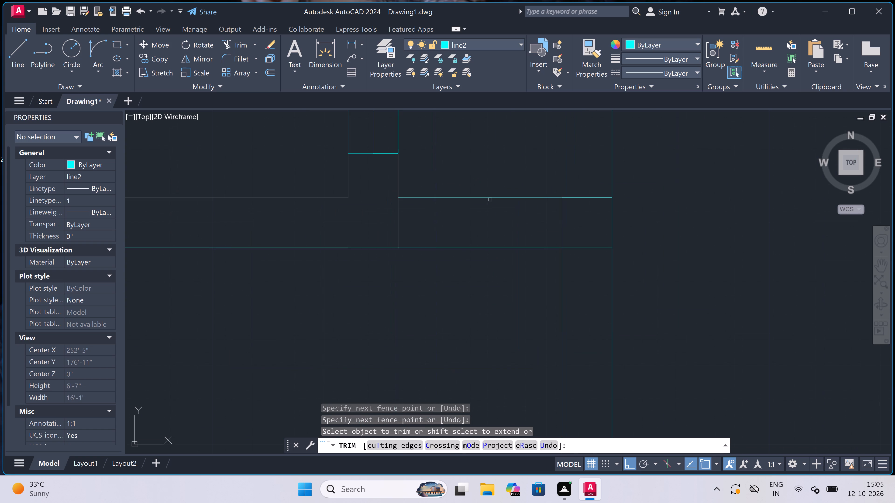
left_click_drag(381, 216, 401, 219)
Trim the inner right wall line and the horizontal wall's lower face where they cross at the small space's upper-right corner.
left_click_drag(568, 218, 564, 219)
left_click(515, 225)
left_click_drag(584, 221, 584, 226)
left_click(589, 267)
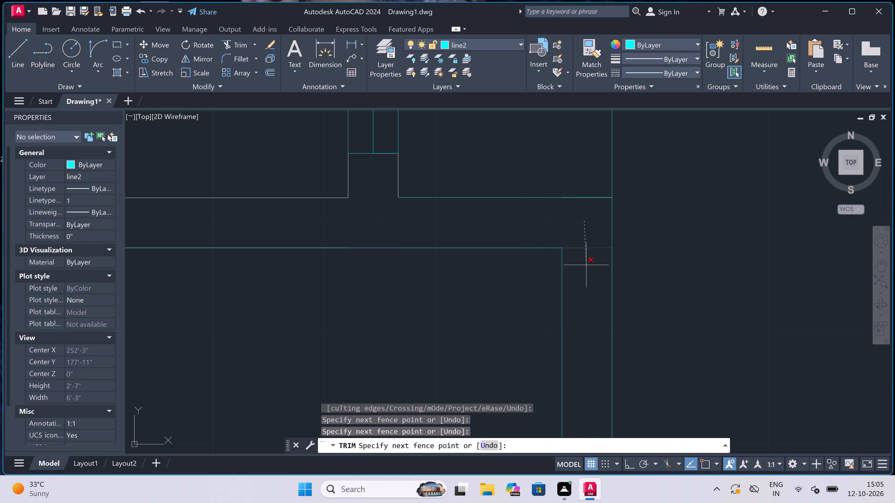
Trim away the leftover outer vertical line beside the window, between the upper wall return and the small space.
scroll(423, 285, "down", 7)
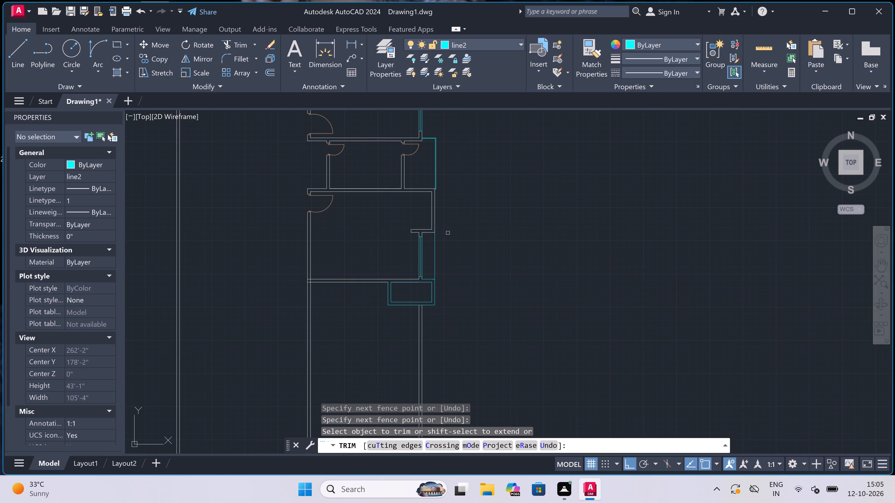
left_click(436, 243)
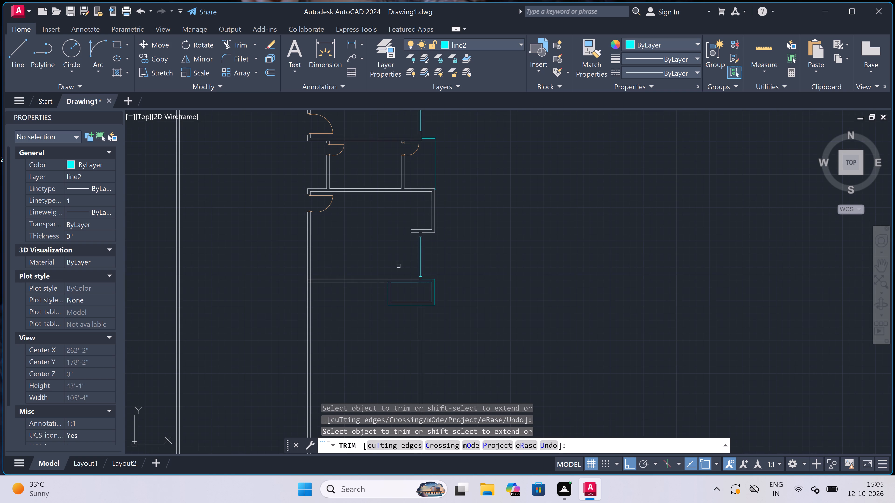
scroll(393, 289, "up", 2)
scroll(412, 280, "up", 3)
key("Escape")
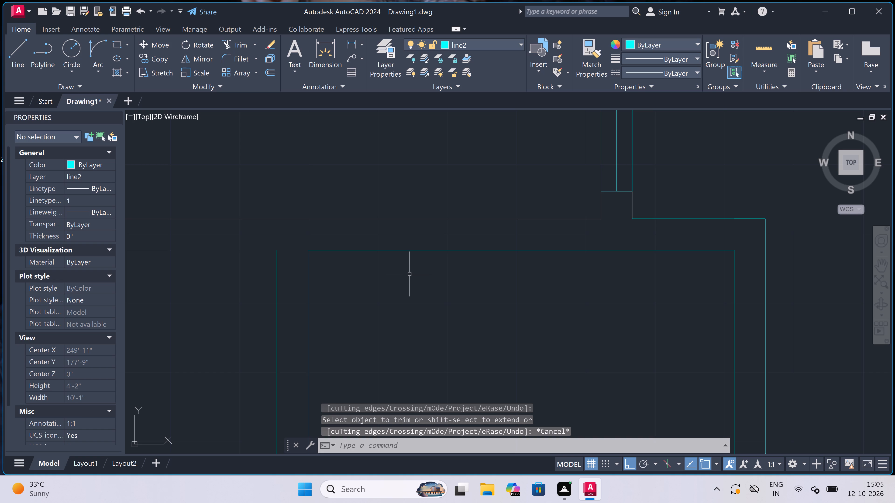
Draw a window line about 5'-7" long along the middle of the horizontal wall above the small space, with end lines across the wall's thickness.
type("l")
key("space")
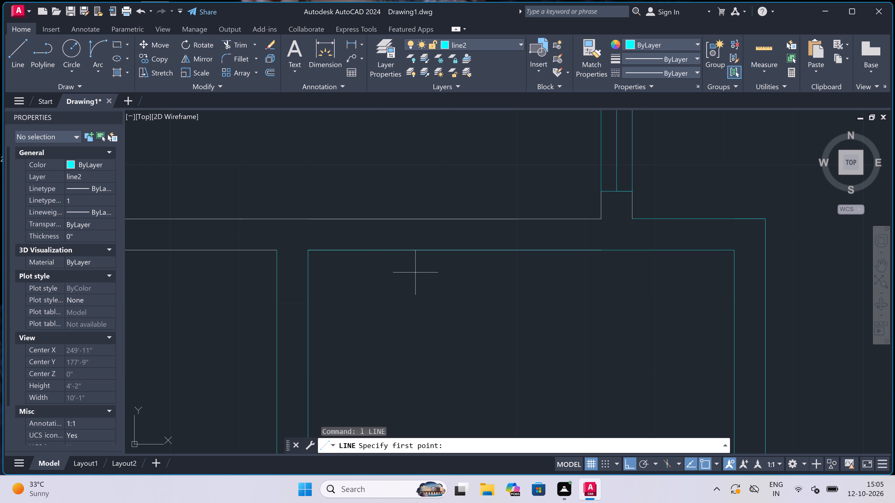
scroll(415, 272, "down", 2)
scroll(335, 274, "down", 2)
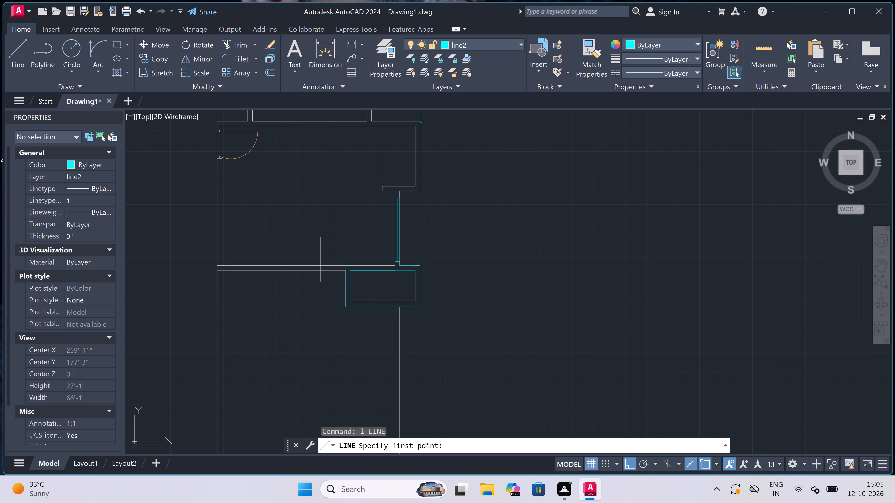
scroll(326, 235, "up", 1)
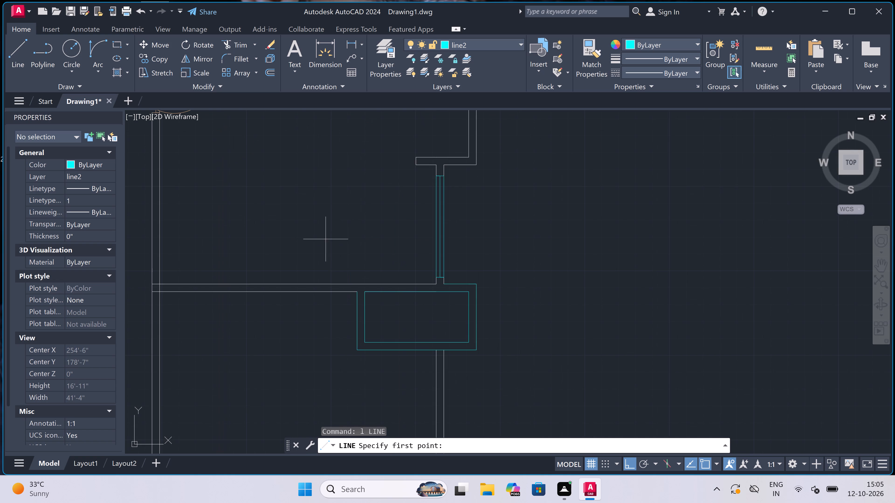
scroll(333, 261, "up", 2)
left_click(260, 320)
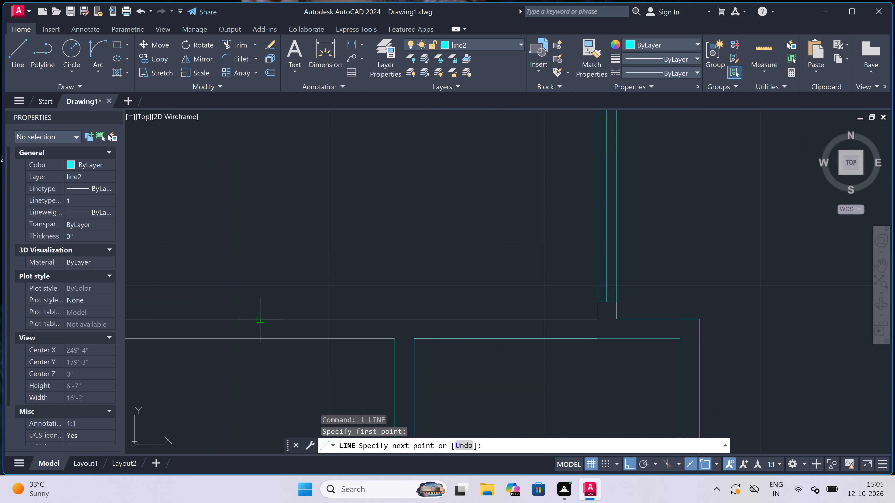
left_click(259, 337)
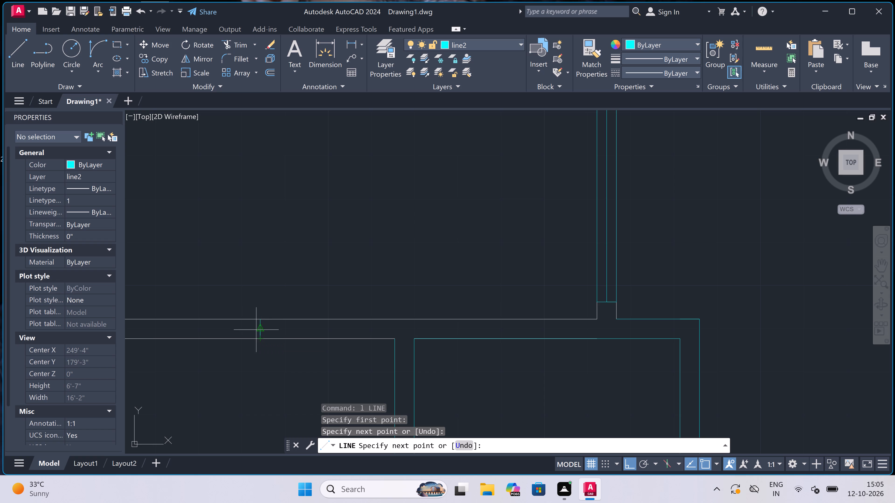
left_click_drag(261, 330, 287, 333)
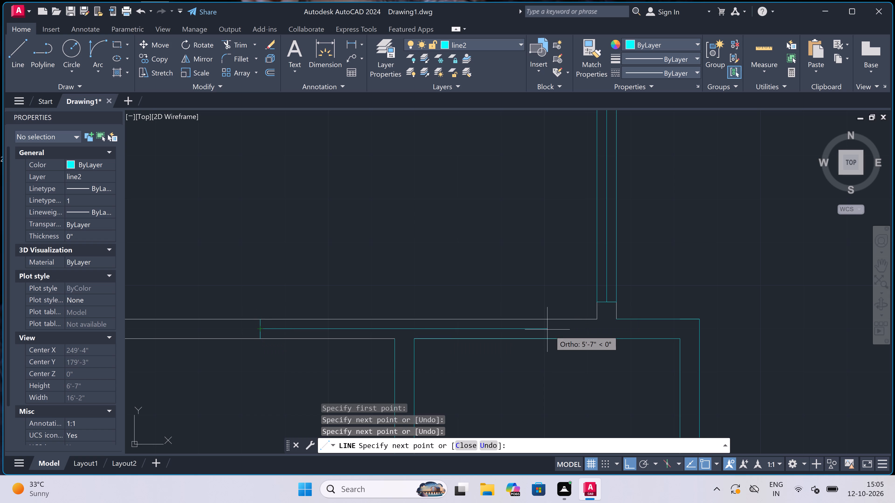
left_click(551, 330)
left_click(553, 318)
left_click(554, 334)
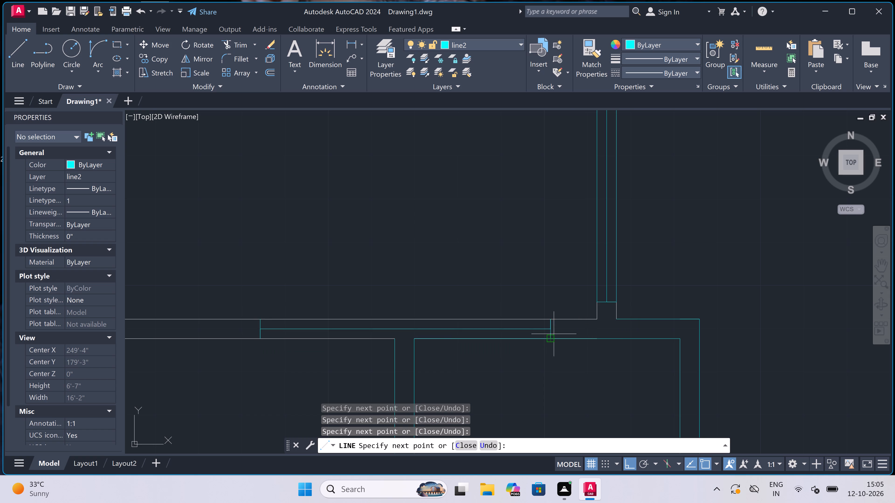
key("Escape")
Trim the horizontal wall's upper and lower faces between the two new end lines, leaving only the centre line.
key("t")
key("r")
key("space")
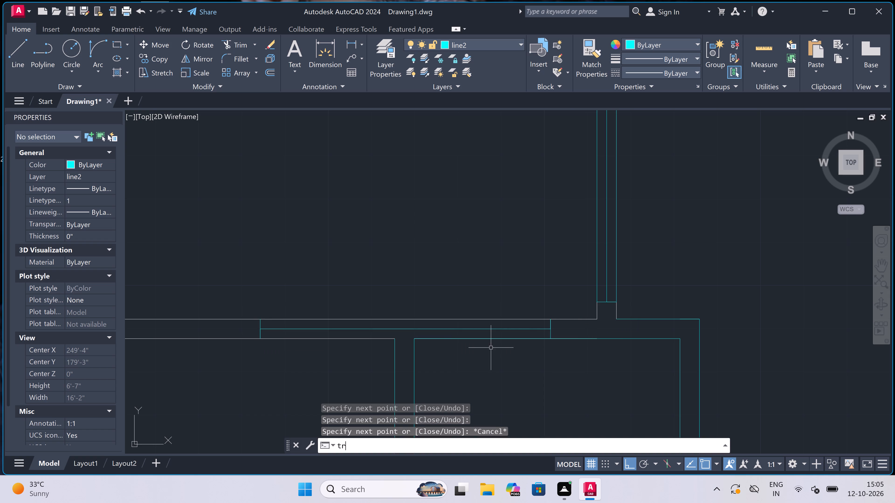
left_click(324, 339)
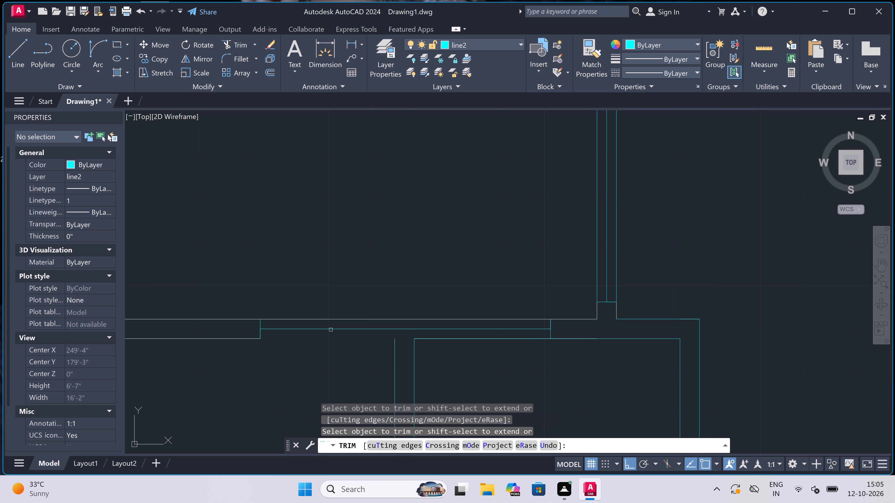
left_click(335, 321)
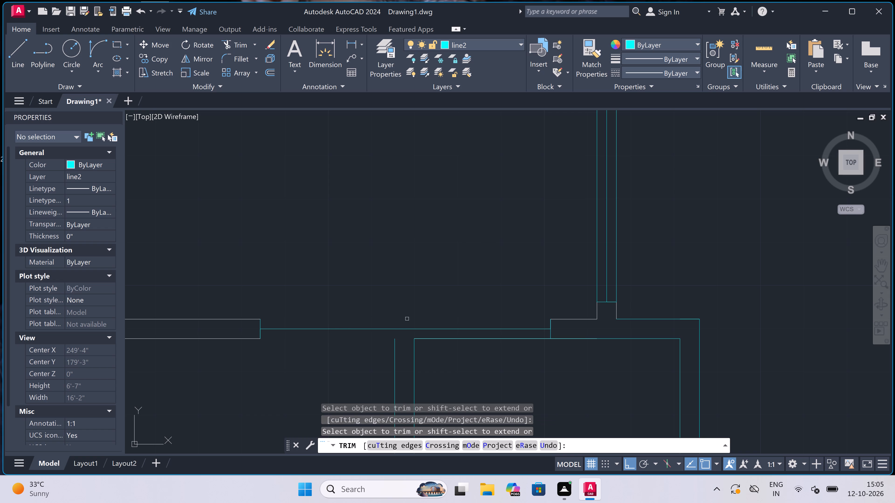
left_click(468, 338)
double_click(468, 338)
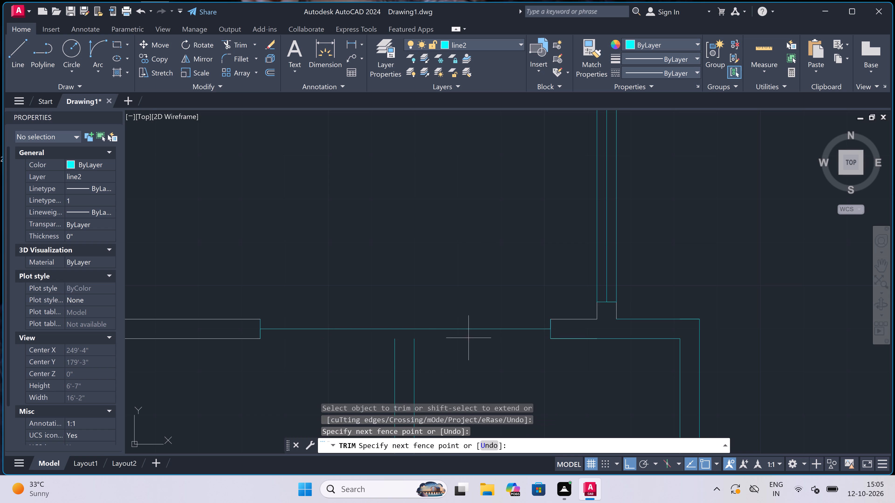
key("Escape")
Extend the two lines of the small space's left wall up to the new centre line.
key("e")
key("x")
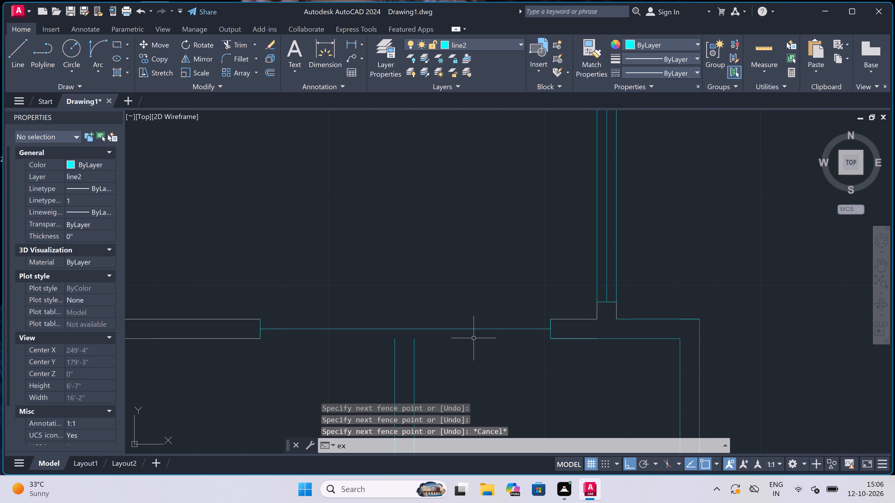
key("space")
left_click_drag(475, 347, 476, 350)
left_click(360, 361)
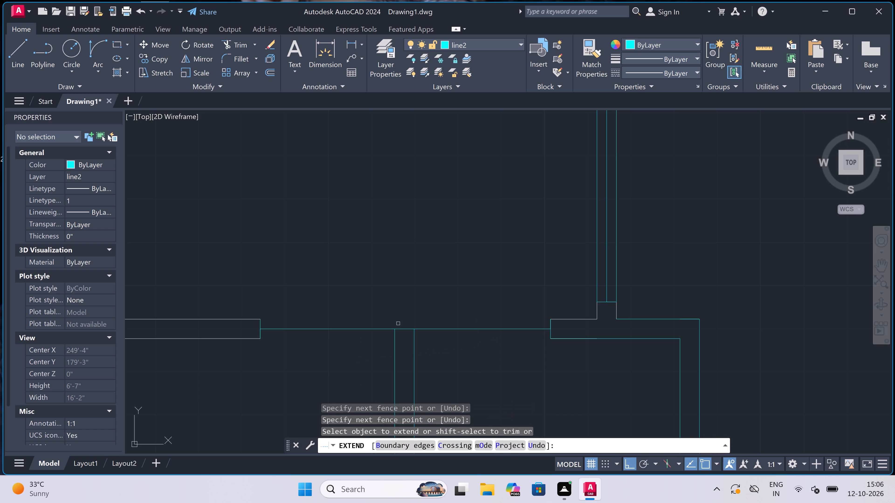
key("Escape")
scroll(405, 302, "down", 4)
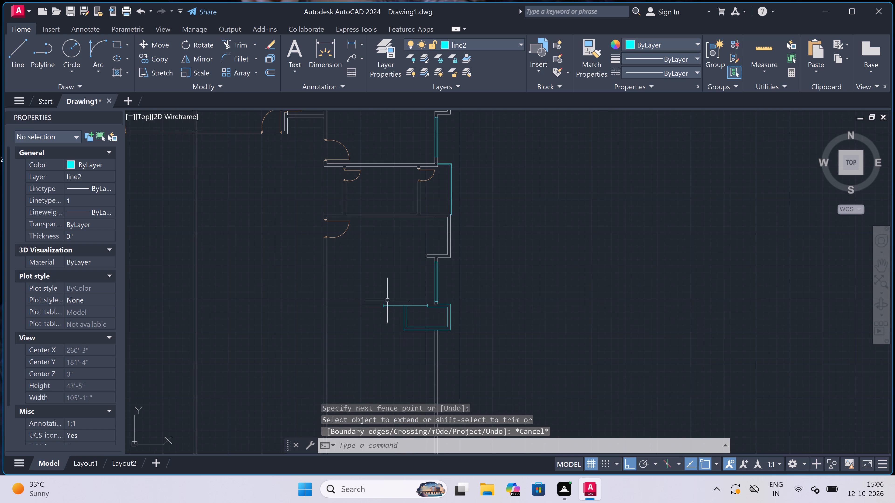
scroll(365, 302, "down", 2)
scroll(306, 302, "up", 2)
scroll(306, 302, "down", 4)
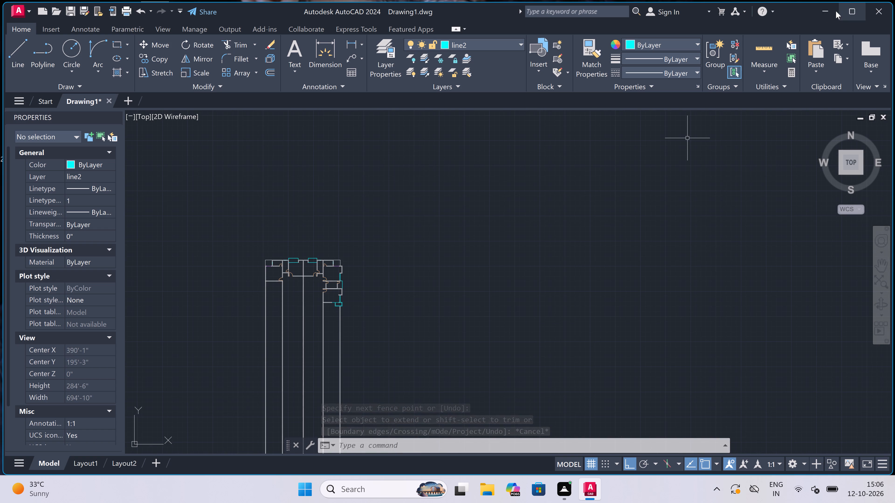
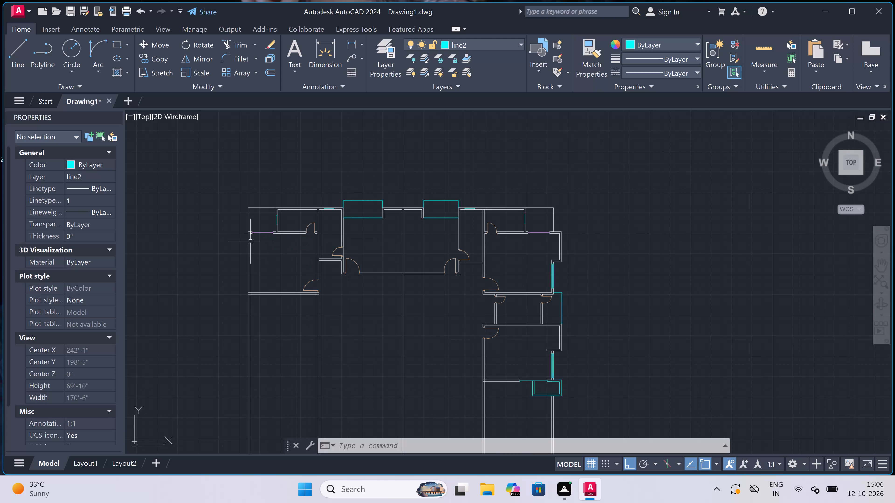
Make layer 0 the current layer.
scroll(231, 272, "up", 2)
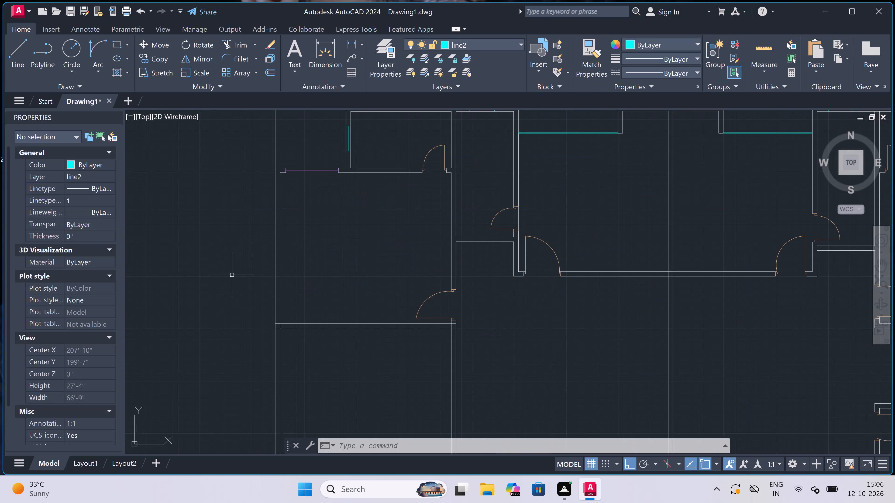
scroll(233, 275, "down", 1)
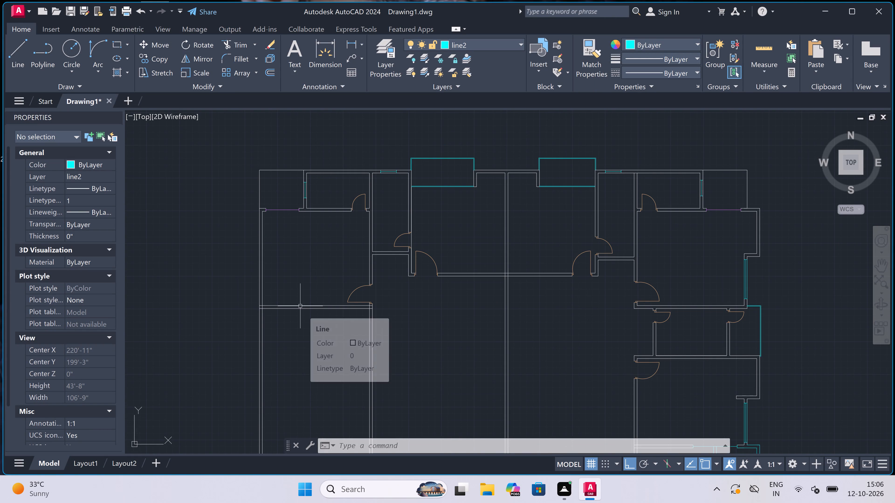
type("o")
key("space")
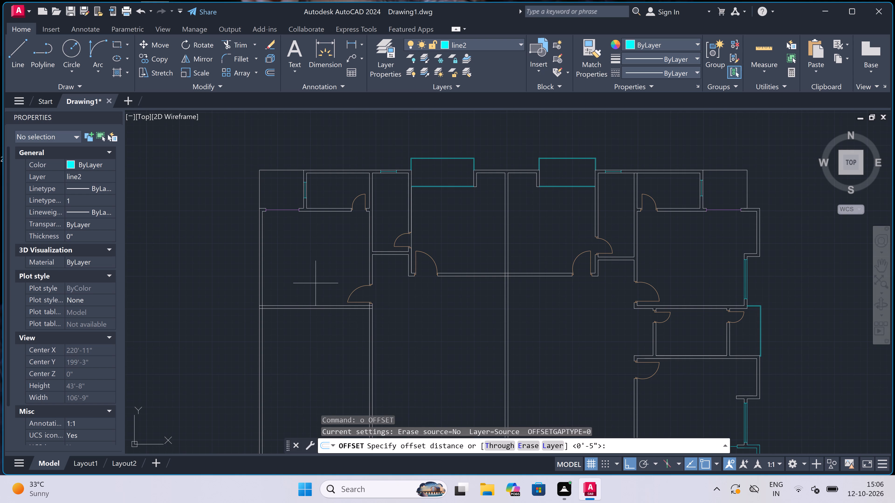
left_click(479, 40)
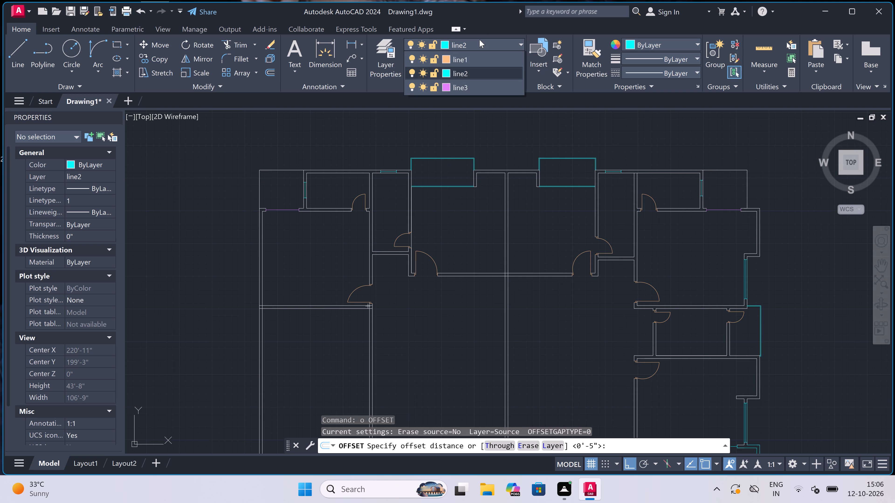
left_click(475, 59)
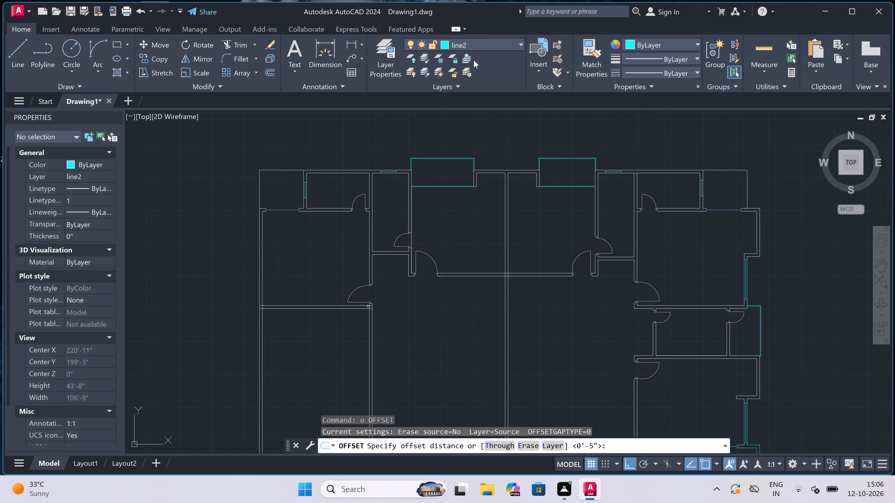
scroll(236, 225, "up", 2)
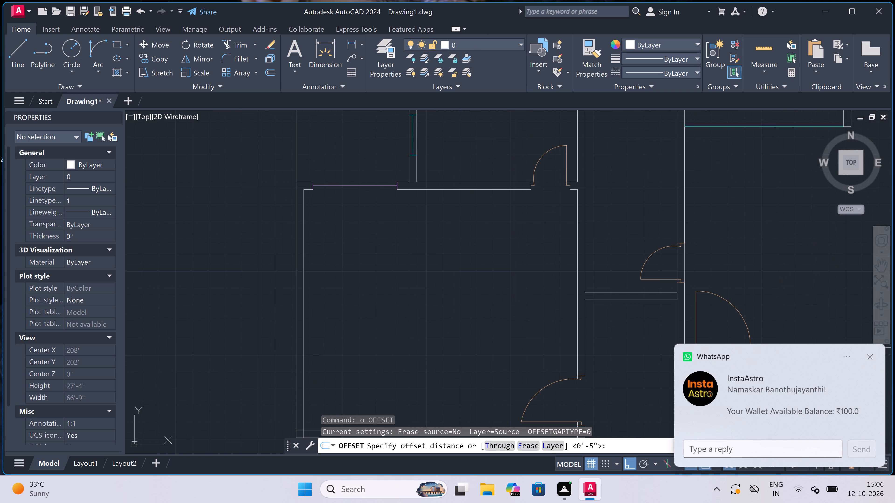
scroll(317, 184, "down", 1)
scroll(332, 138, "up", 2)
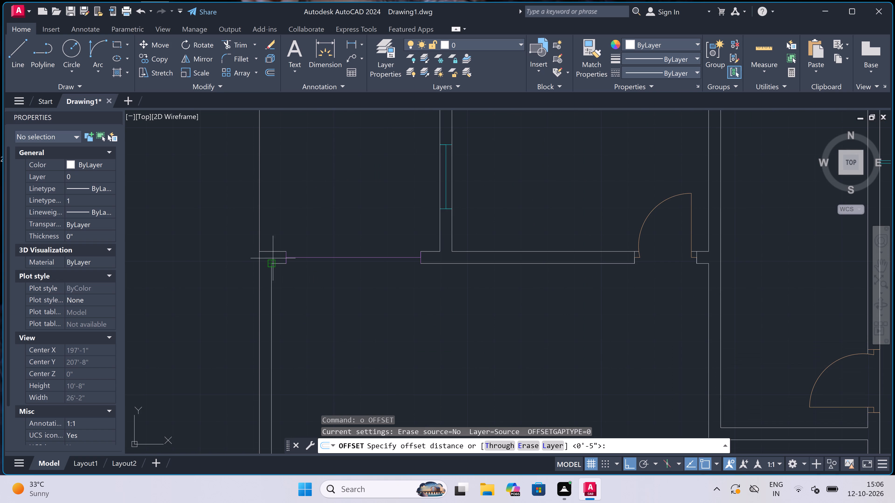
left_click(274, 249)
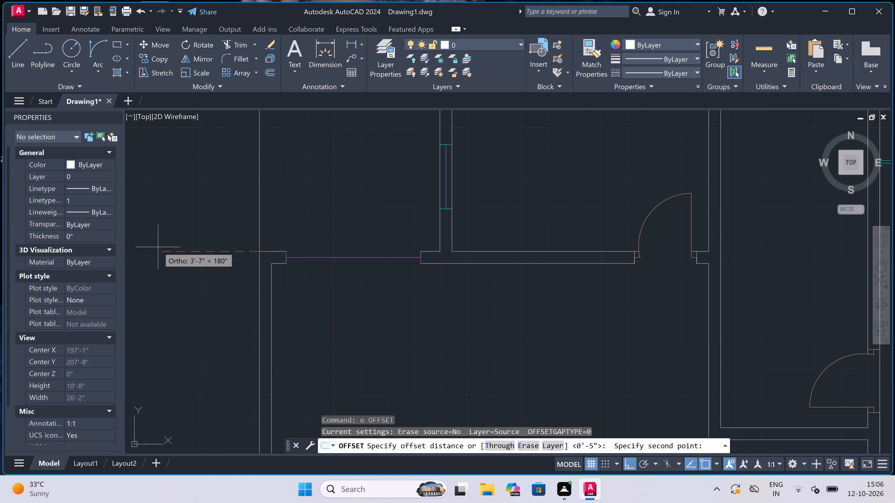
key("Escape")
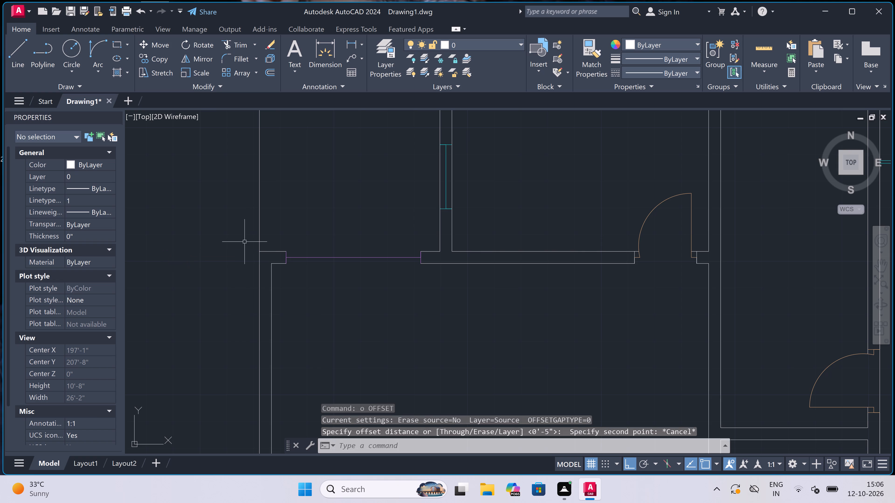
Draw a 2' line outward to the left from the midpoint of the upper face of the left room's top-left wall stub.
key("l")
key("space")
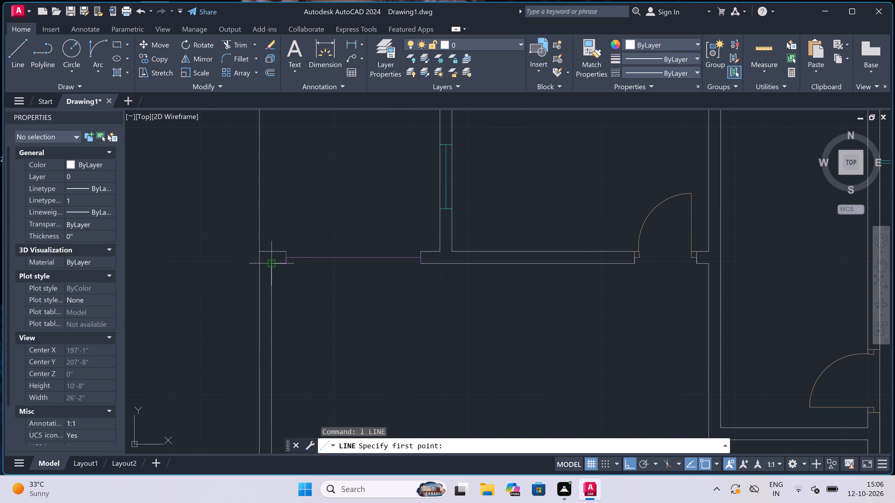
left_click(273, 248)
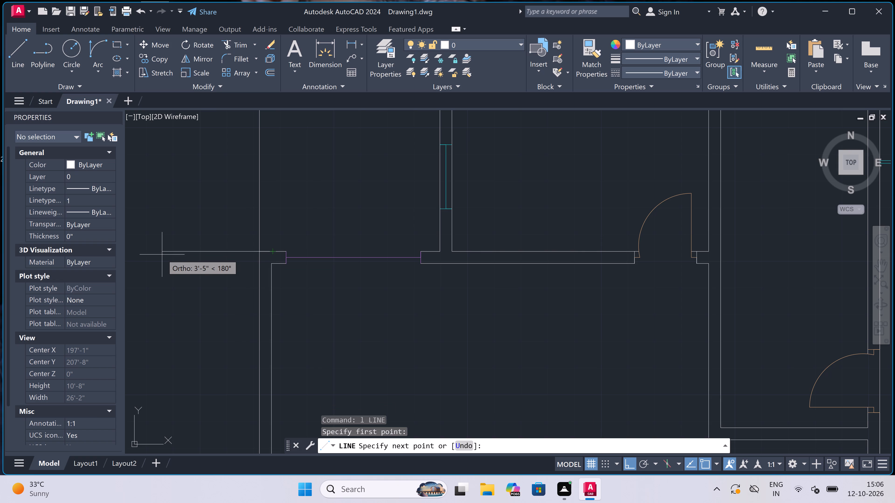
type("2'")
key("space")
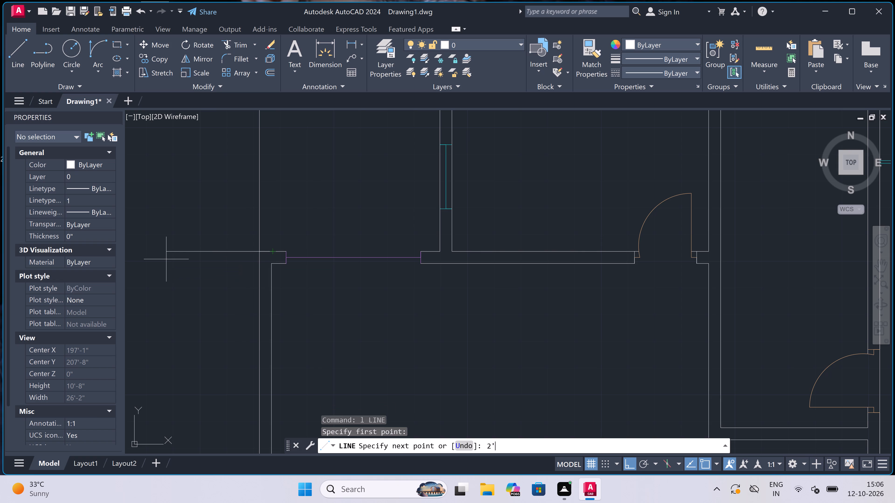
scroll(225, 320, "down", 3)
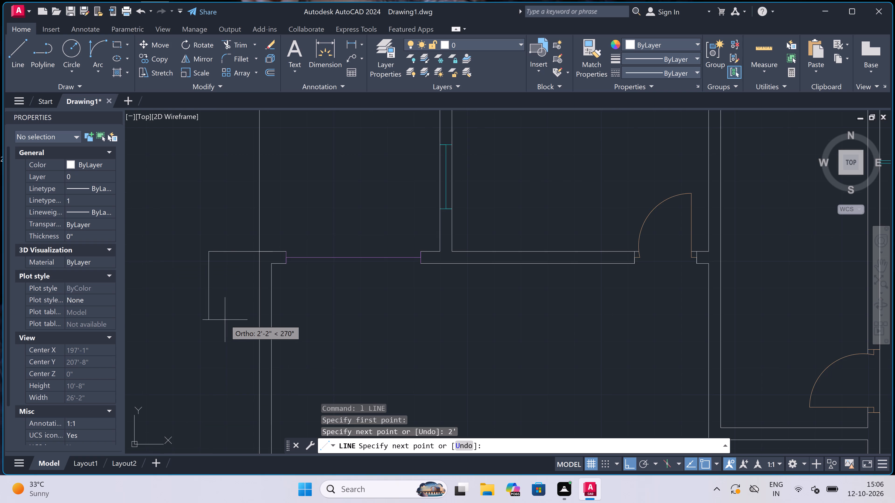
scroll(217, 326, "down", 1)
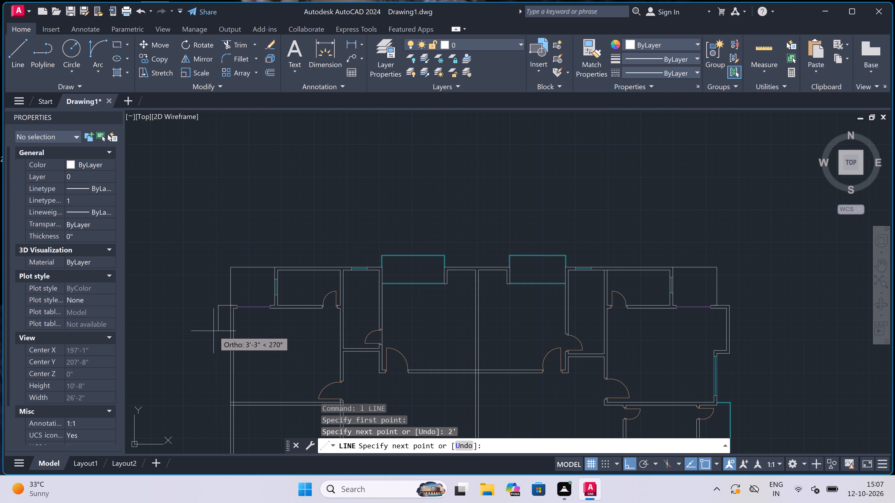
key("Escape")
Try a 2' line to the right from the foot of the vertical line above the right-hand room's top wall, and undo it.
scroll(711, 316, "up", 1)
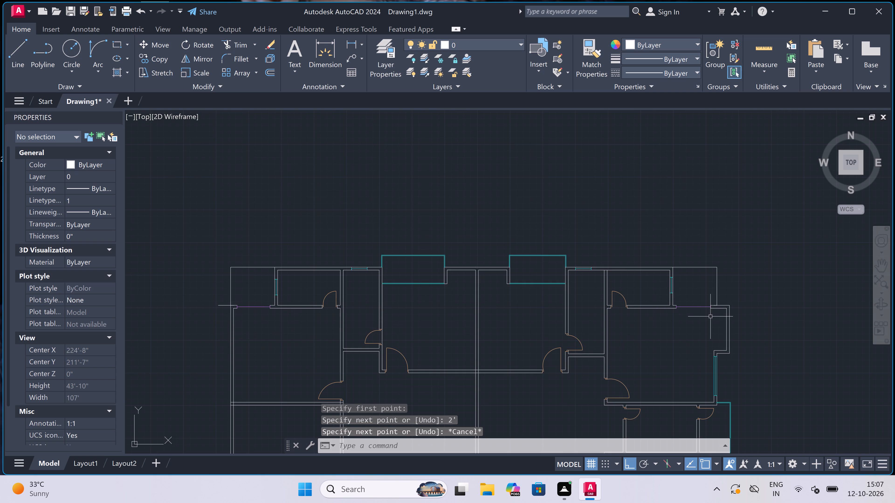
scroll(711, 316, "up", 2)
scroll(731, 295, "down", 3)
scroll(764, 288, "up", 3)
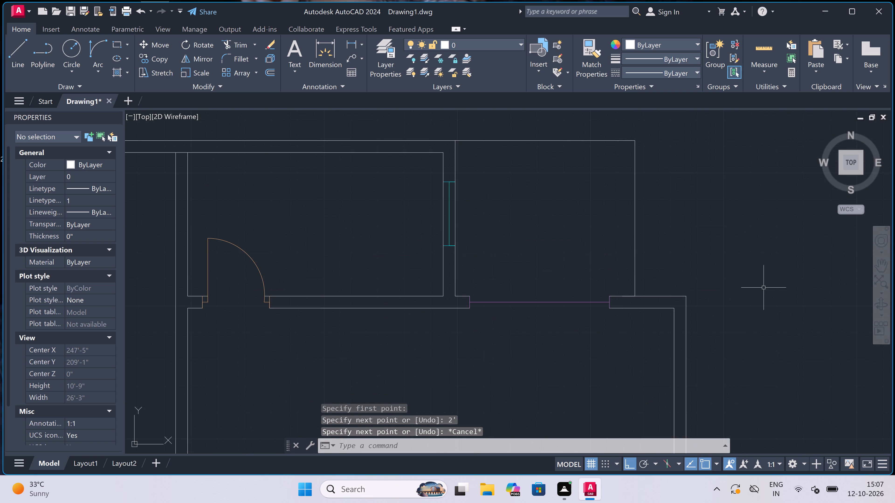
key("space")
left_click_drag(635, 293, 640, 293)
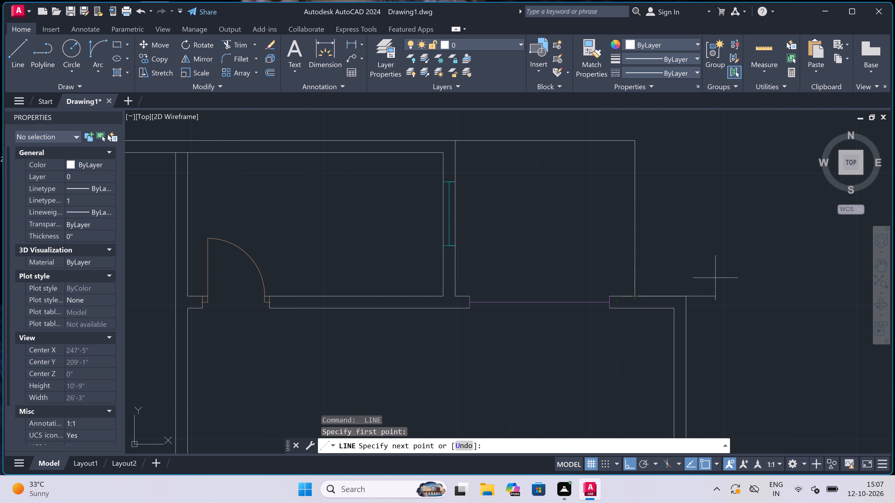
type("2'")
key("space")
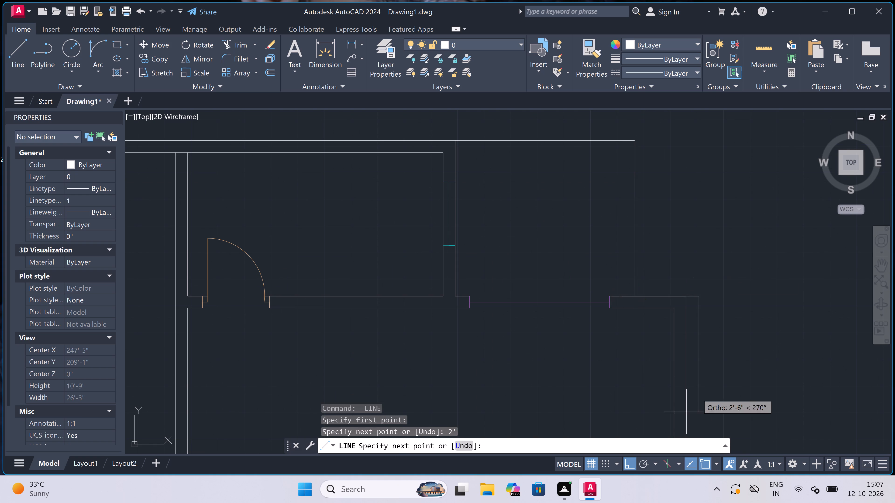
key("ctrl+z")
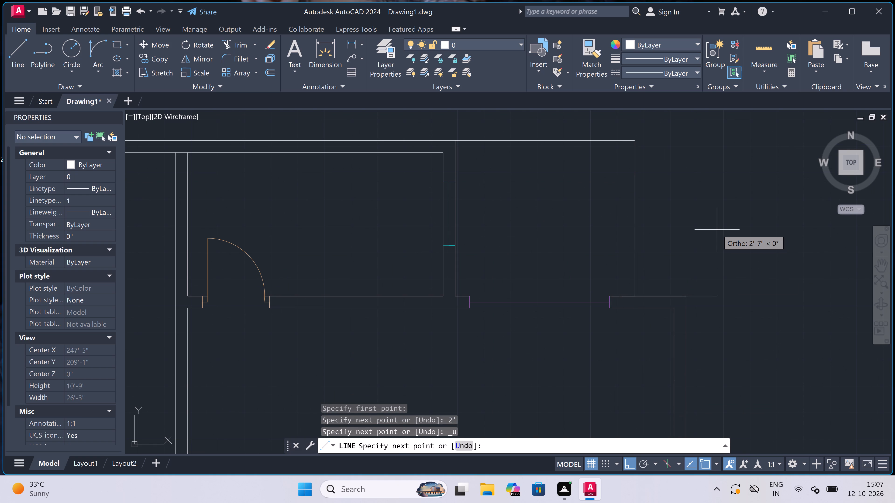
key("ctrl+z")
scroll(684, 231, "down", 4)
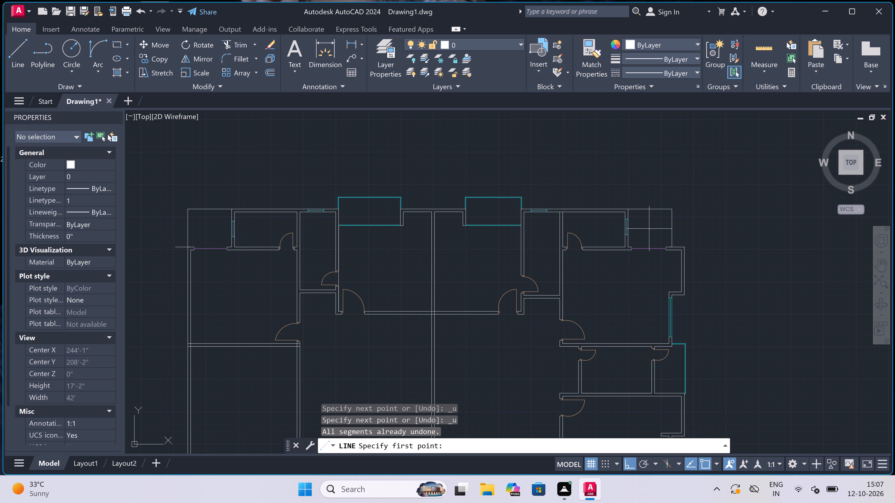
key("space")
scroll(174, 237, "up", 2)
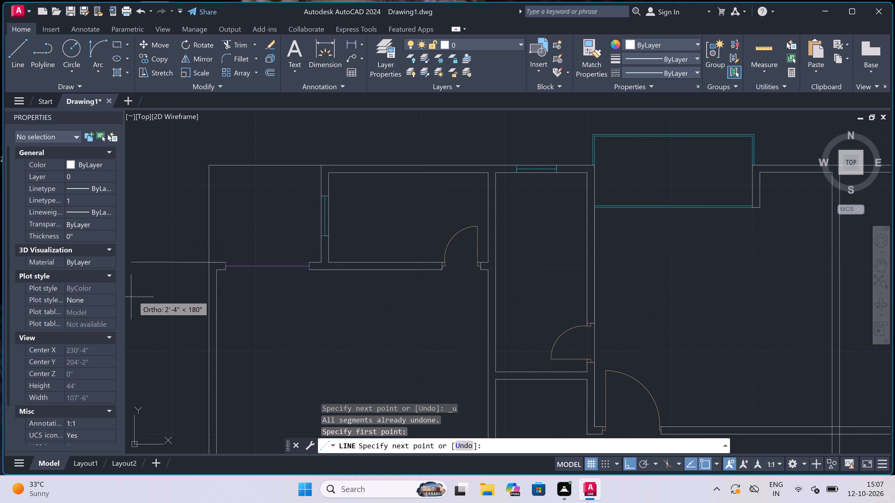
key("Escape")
Draw the left projection's outer outline from the new line's free end: down 4' and another 2', then across to the left wall's inner face.
scroll(177, 266, "up", 2)
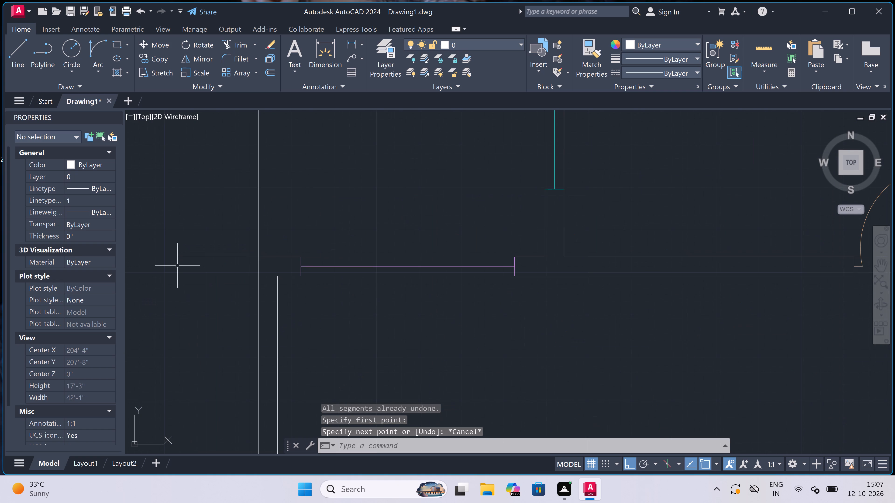
key("space")
left_click(179, 257)
scroll(179, 257, "down", 2)
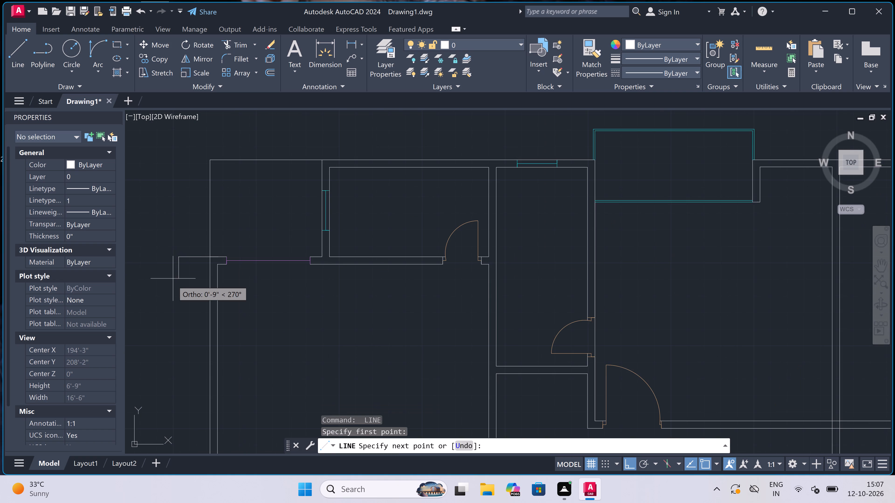
scroll(171, 285, "down", 3)
scroll(167, 312, "up", 3)
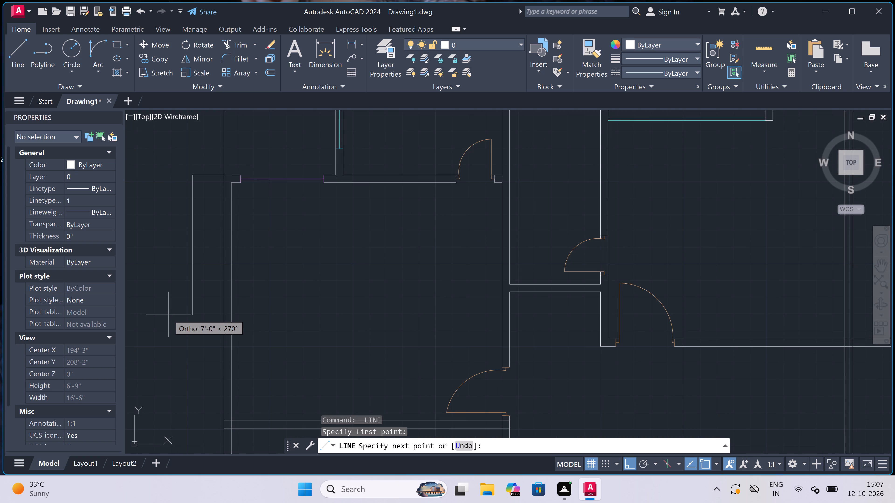
type("4'")
key("space")
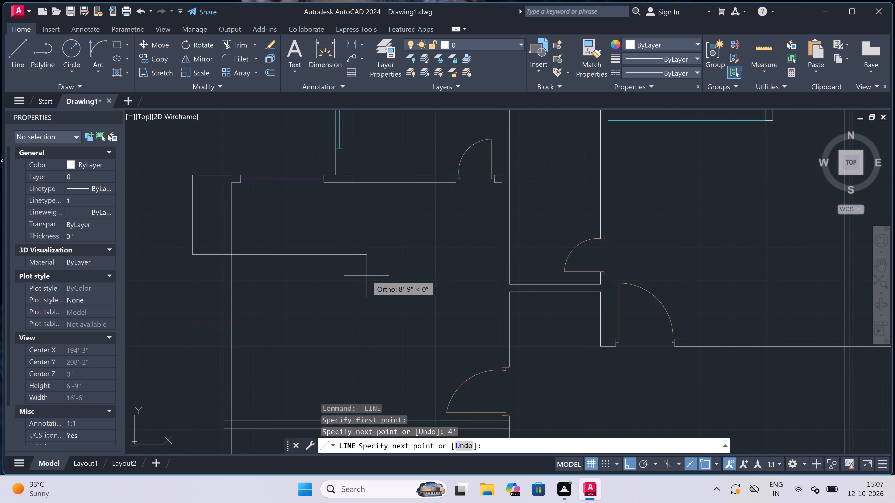
type("2'")
key("space")
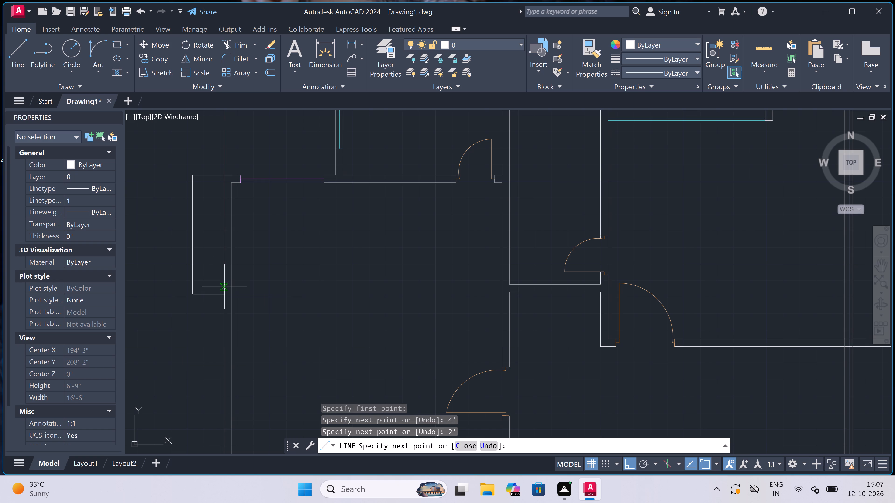
scroll(224, 287, "up", 3)
left_click(250, 317)
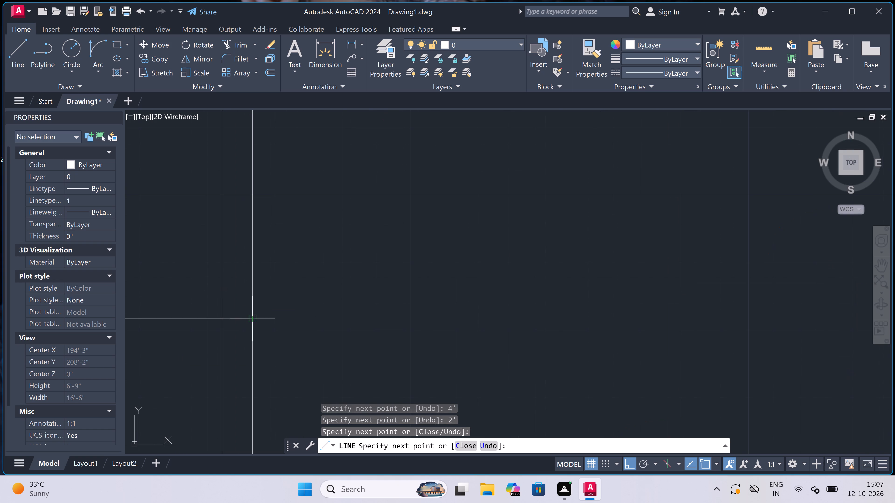
key("Escape")
scroll(250, 317, "down", 3)
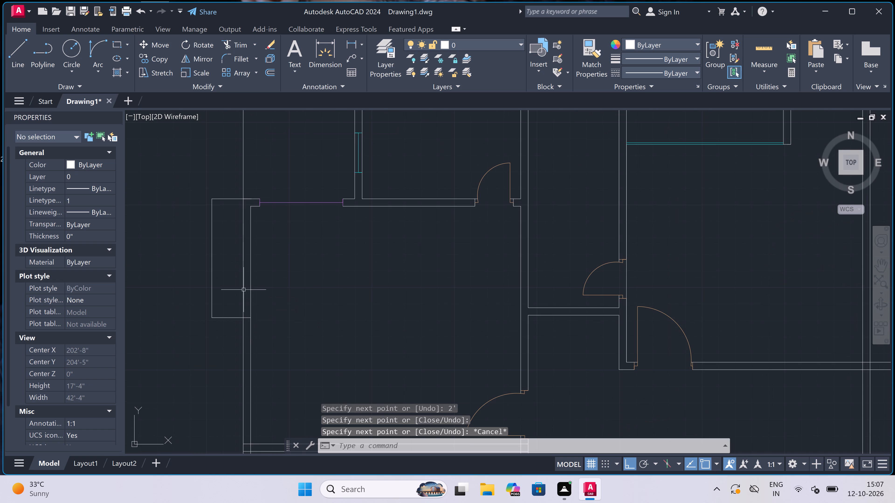
Draw the projection's inner wall lines from the room's inner top-left corner, 4.5" inside the outer left and bottom lines, ending at the wall's inner face.
key("space")
scroll(245, 204, "up", 3)
left_click(266, 209)
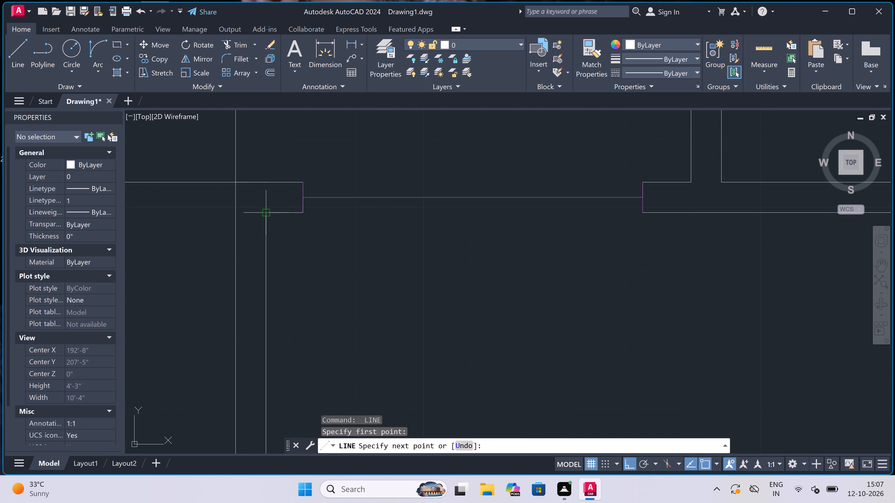
scroll(262, 209, "down", 1)
left_click(166, 211)
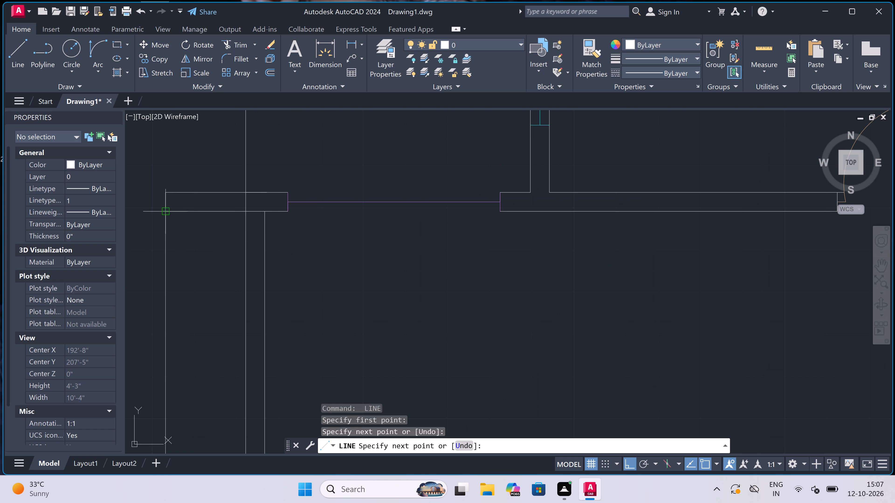
type("4.5\"")
key("space")
scroll(238, 220, "down", 3)
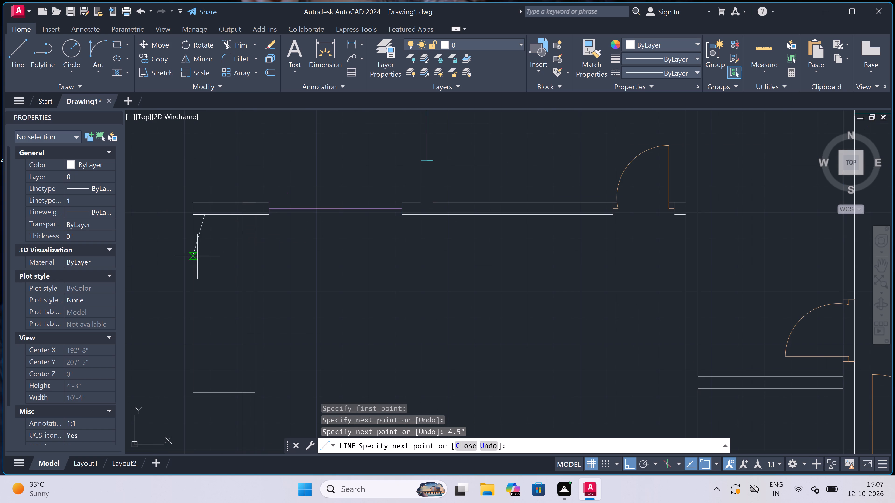
scroll(202, 401, "up", 2)
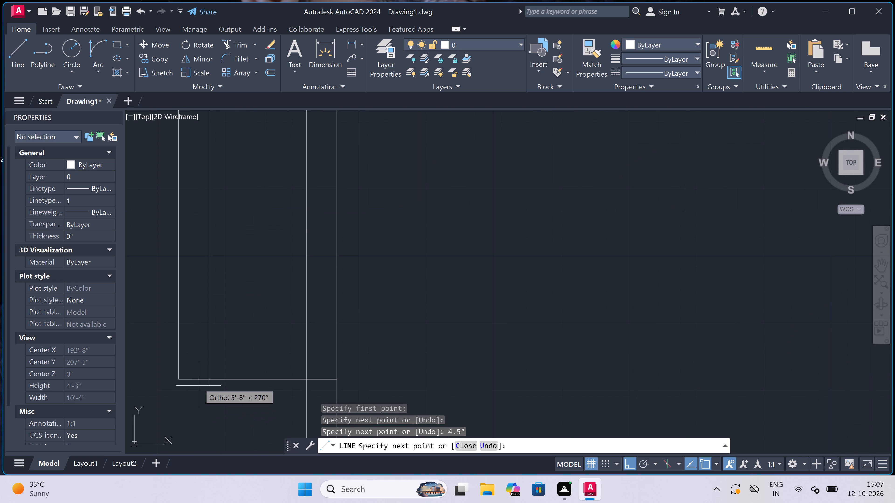
left_click_drag(205, 383, 207, 378)
type("4.5\"")
key("space")
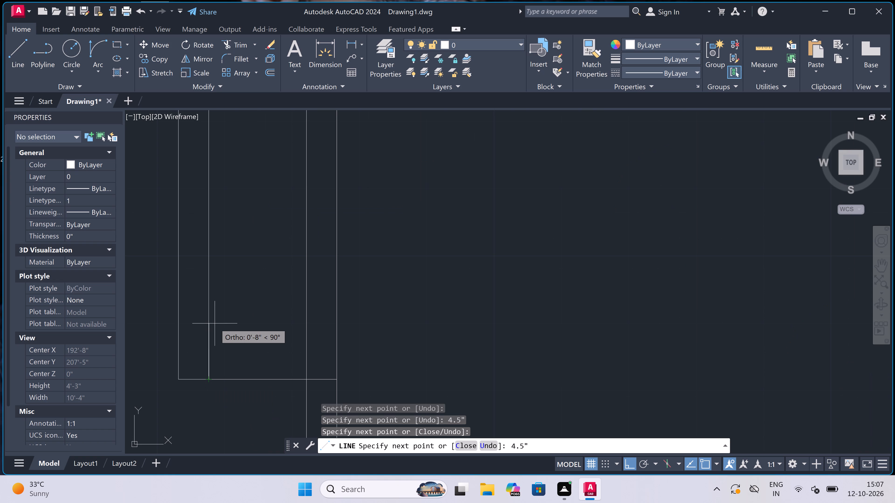
left_click(333, 352)
key("Escape")
Trim the overlapping lines inside the left projection's bottom wall and the old left-wall lines crossing its opening.
type("tr")
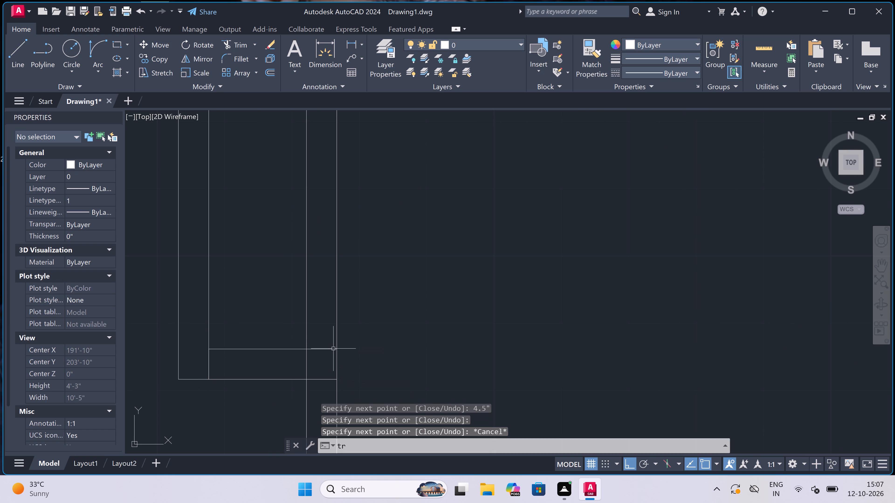
key("space")
left_click_drag(322, 365, 318, 365)
left_click(196, 370)
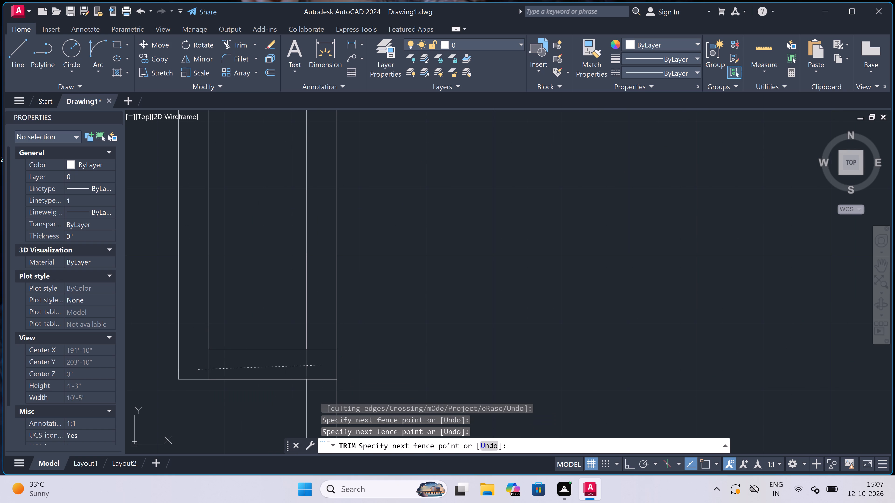
left_click(310, 363)
left_click(310, 362)
scroll(310, 362, "down", 3)
left_click(306, 336)
left_click(338, 330)
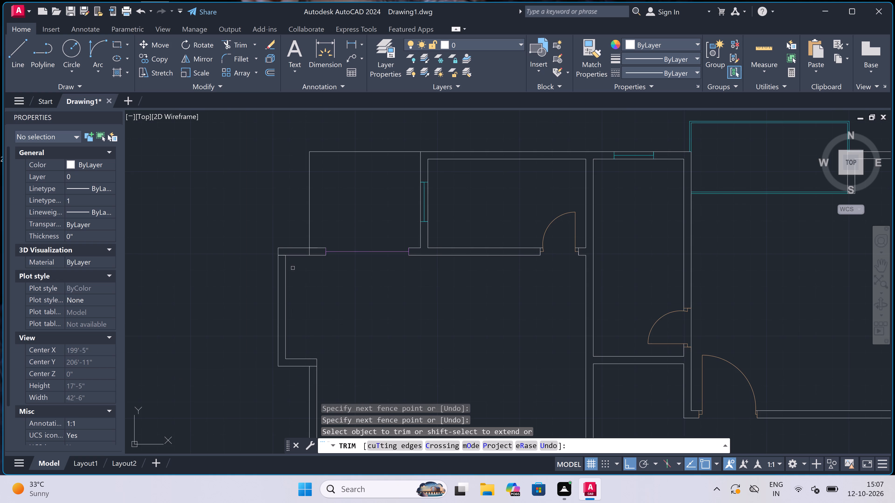
Trim the lines crossing the wall at the projection's top-left corner and through the adjoining top wall stub.
scroll(282, 246, "up", 3)
left_click(285, 271)
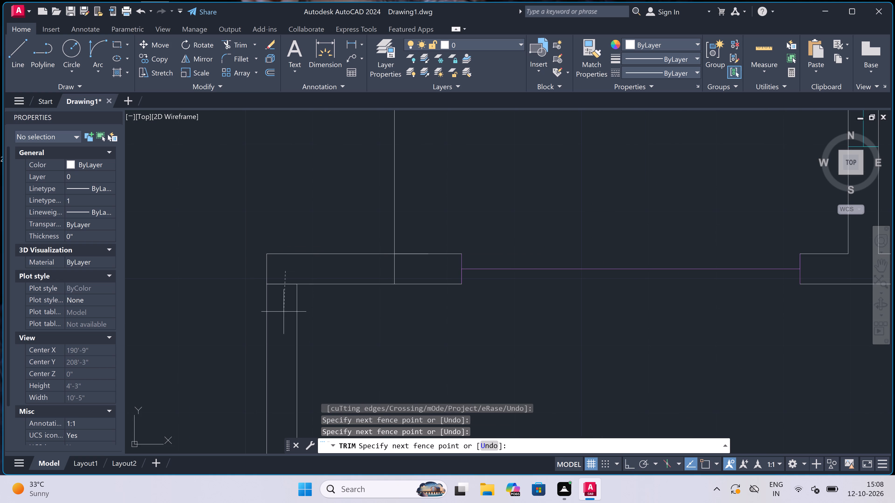
left_click(284, 322)
left_click_drag(420, 267, 417, 267)
left_click_drag(412, 268, 408, 268)
double_click(290, 272)
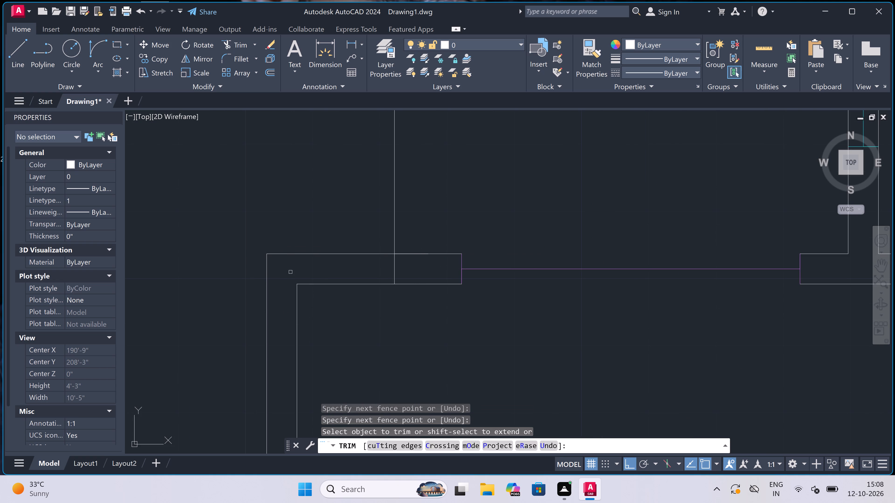
left_click(414, 265)
scroll(360, 275, "down", 5)
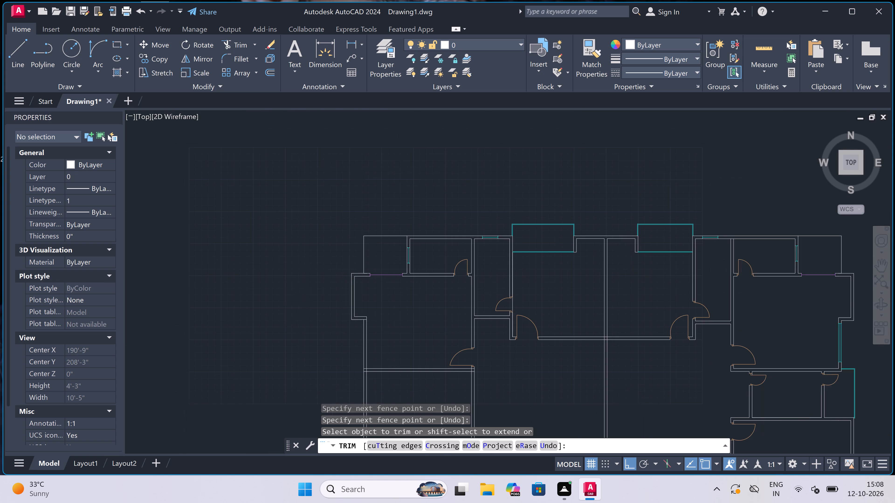
key("Escape")
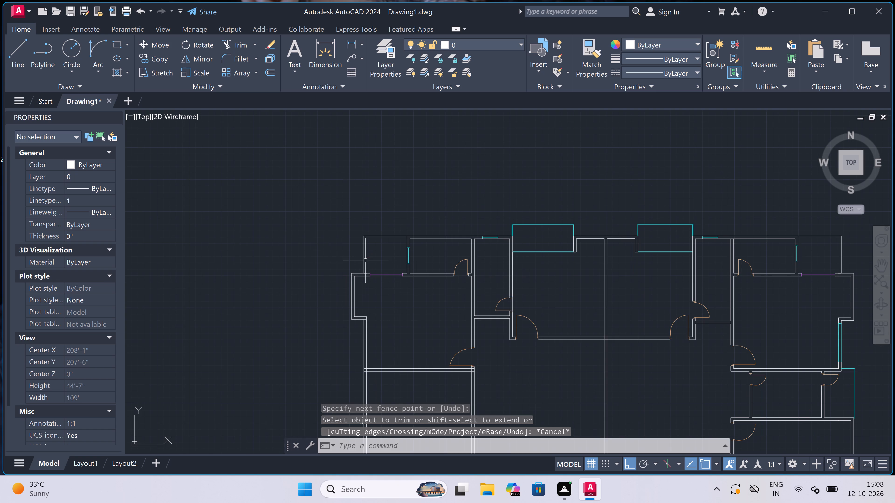
Trim the projection's outer bottom line where it crosses the left wall's thickness.
scroll(372, 274, "up", 3)
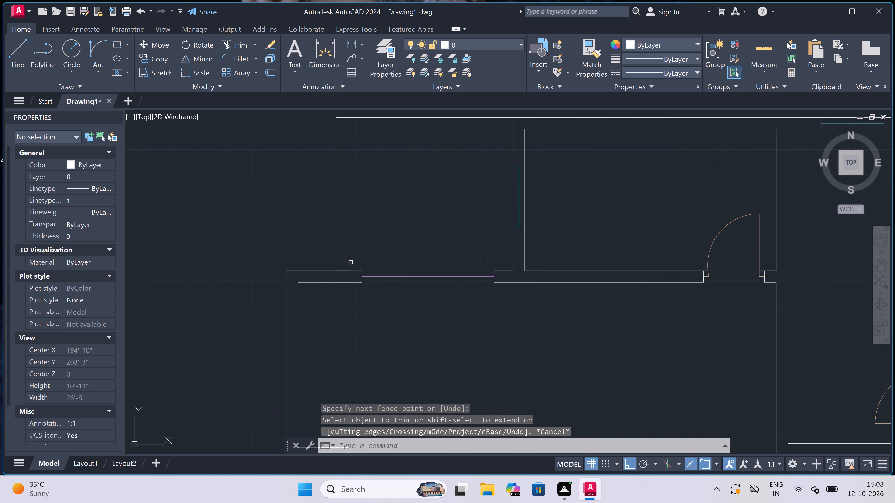
scroll(340, 245, "down", 3)
scroll(337, 282, "up", 2)
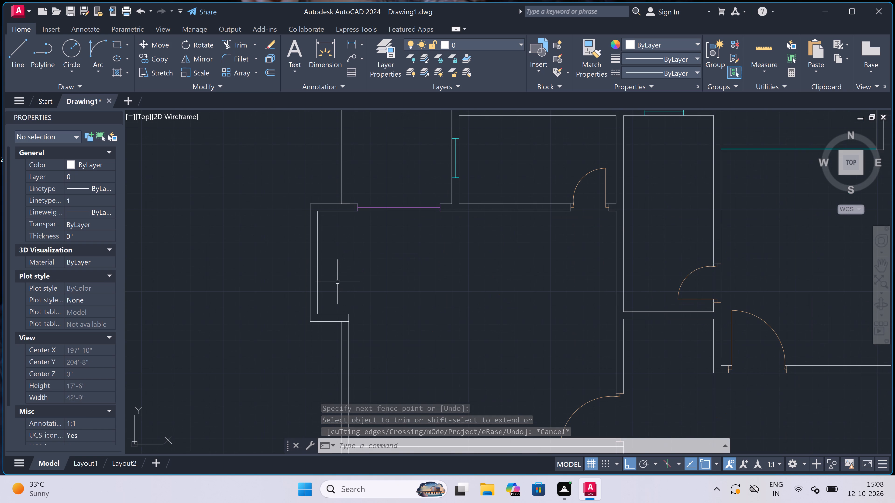
key("space")
scroll(343, 331, "up", 3)
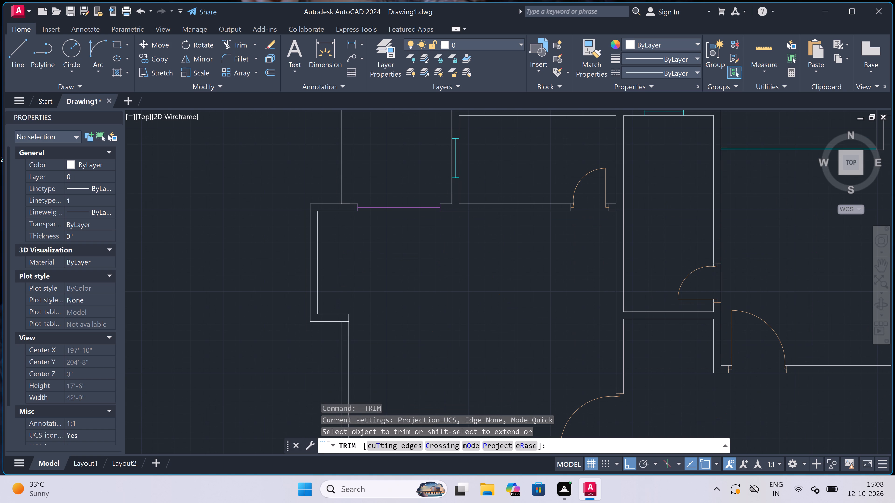
left_click(343, 328)
left_click(343, 278)
scroll(343, 278, "down", 5)
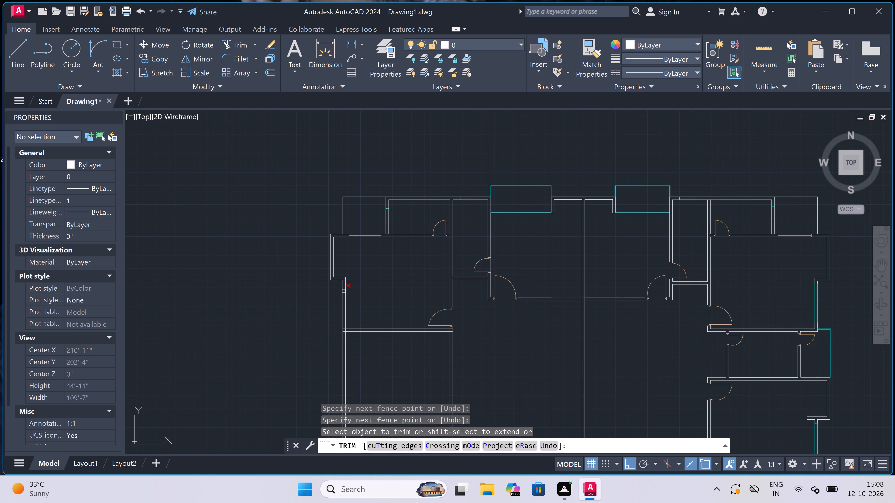
Trim the junction of the left room's bottom partition with the outer left wall into a clean T-joint.
scroll(344, 337, "up", 4)
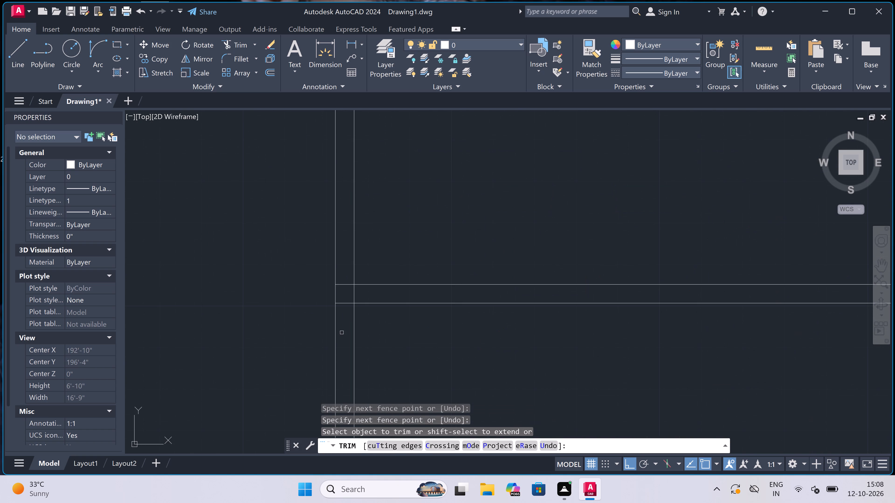
left_click(342, 333)
left_click(344, 277)
scroll(346, 299, "up", 3)
left_click_drag(345, 296, 351, 293)
left_click(435, 272)
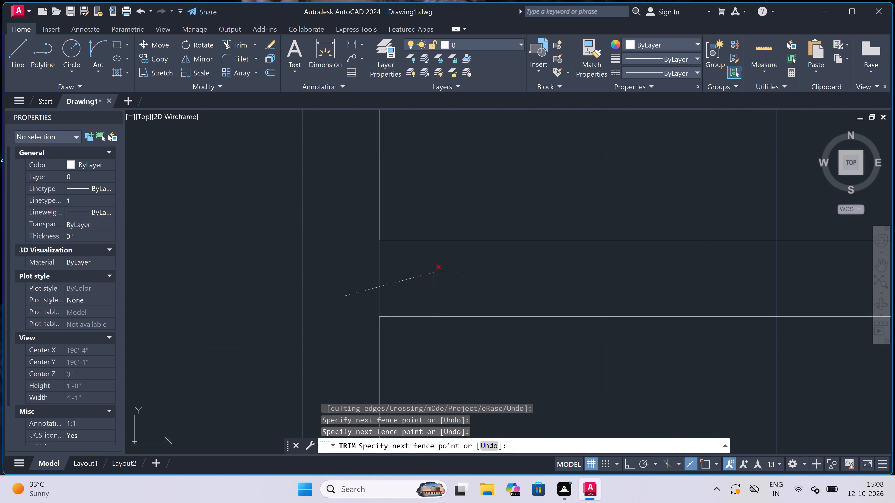
scroll(304, 274, "down", 8)
Trim the same partition's other end where it meets the wall just below the door into a clean T-joint.
scroll(485, 274, "up", 4)
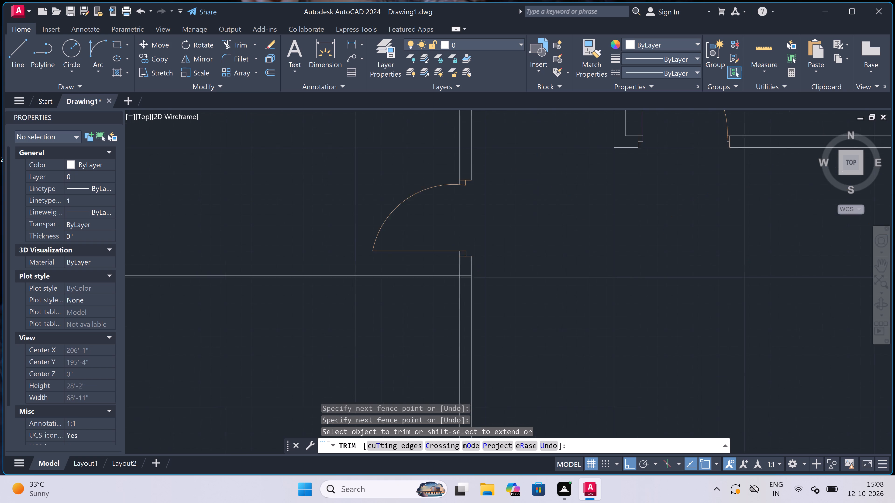
scroll(451, 272, "up", 2)
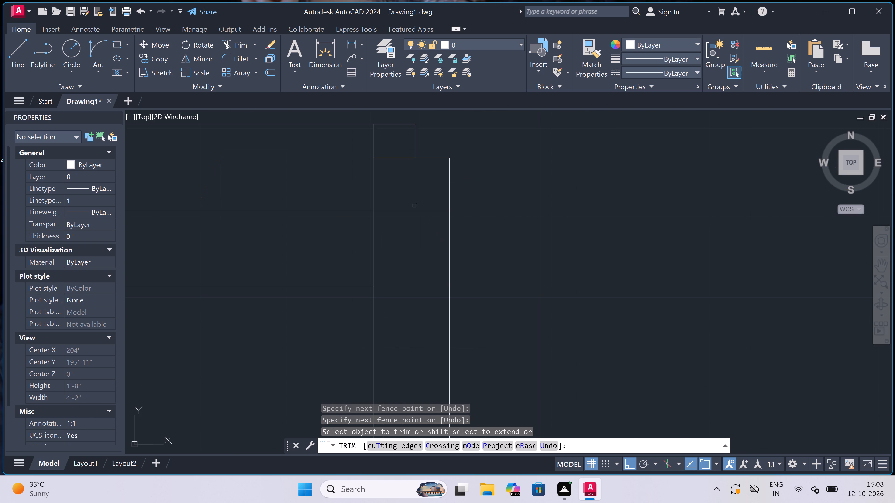
left_click_drag(414, 204, 414, 206)
left_click(408, 353)
left_click_drag(327, 260, 330, 258)
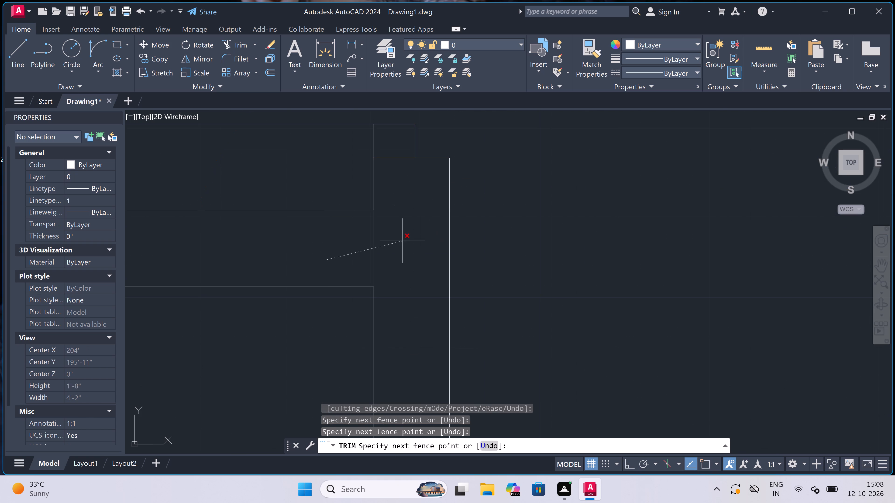
left_click(409, 236)
scroll(407, 237, "down", 6)
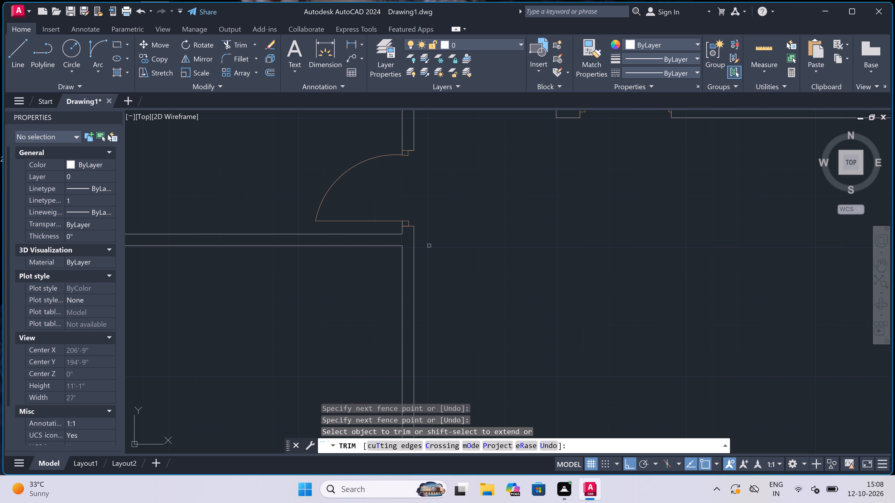
key("Escape")
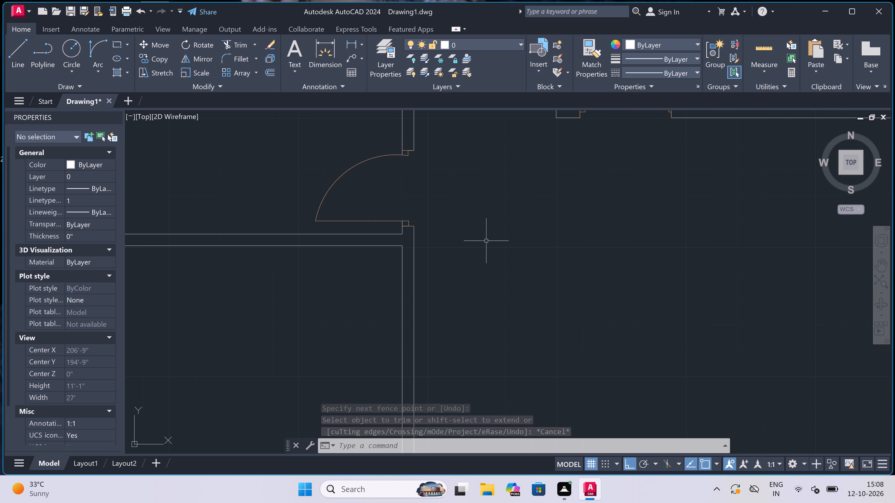
On layer line2, draw a window's upper end line across the left wall below the projection and a 5' centre line downward.
scroll(485, 236, "down", 5)
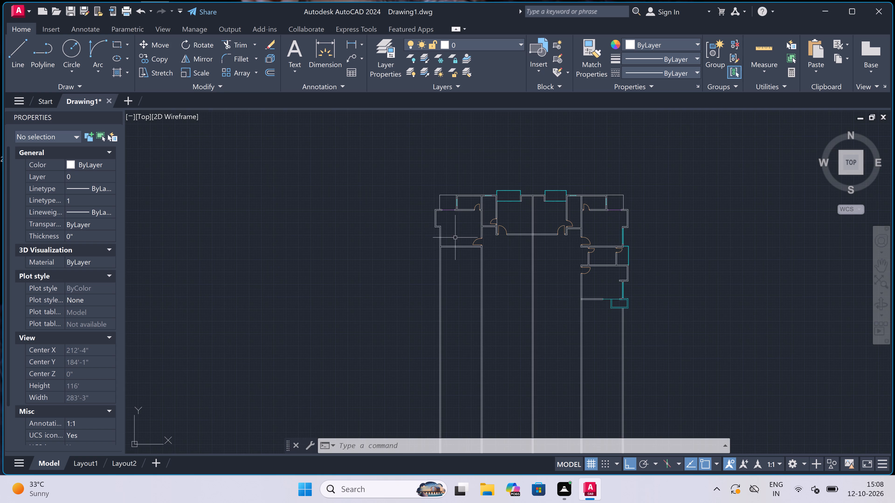
scroll(455, 237, "up", 2)
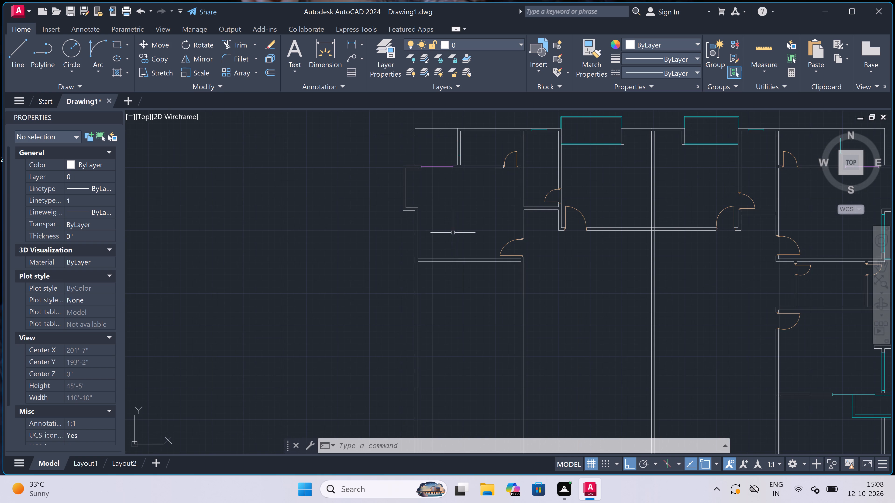
scroll(427, 216, "up", 2)
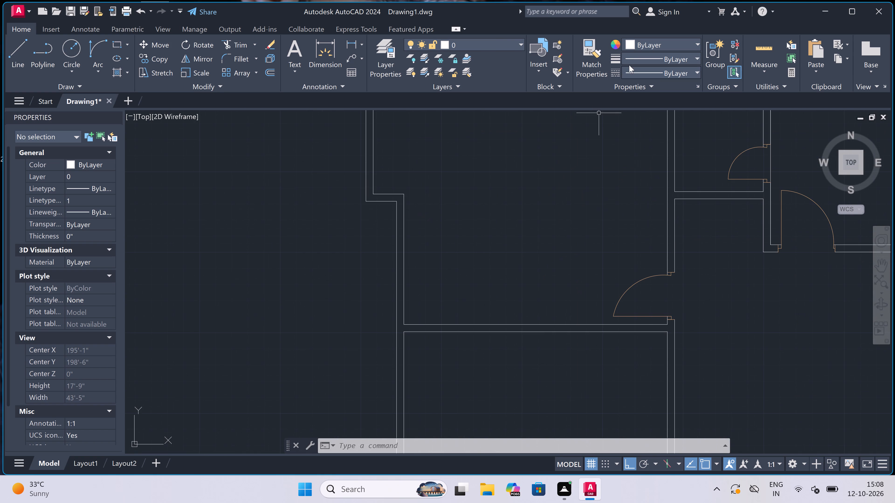
left_click(479, 42)
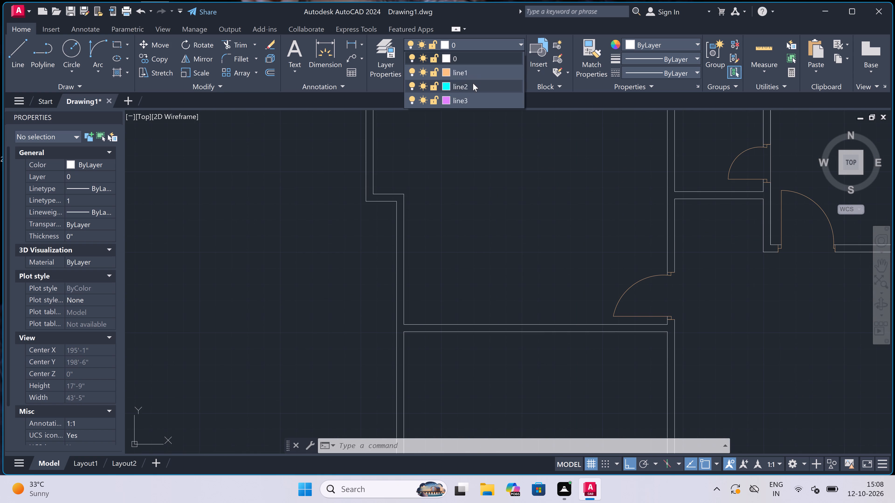
left_click(473, 83)
key("l")
key("space")
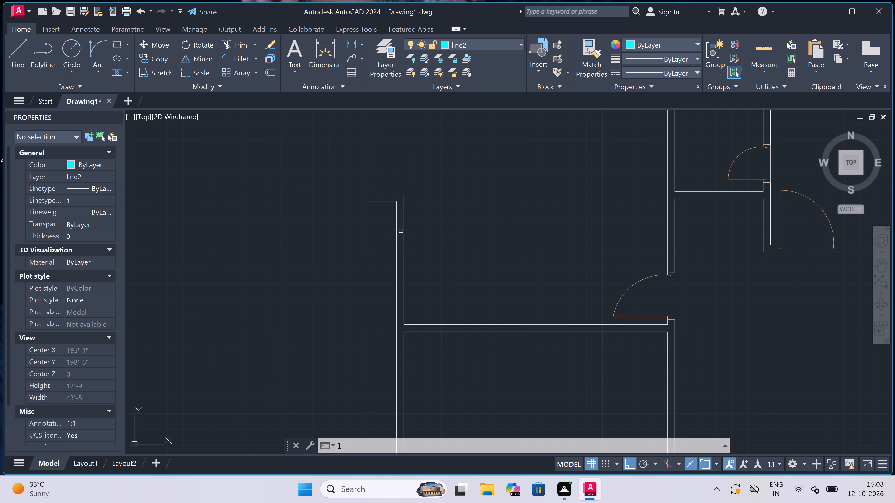
double_click(397, 213)
scroll(397, 213, "up", 2)
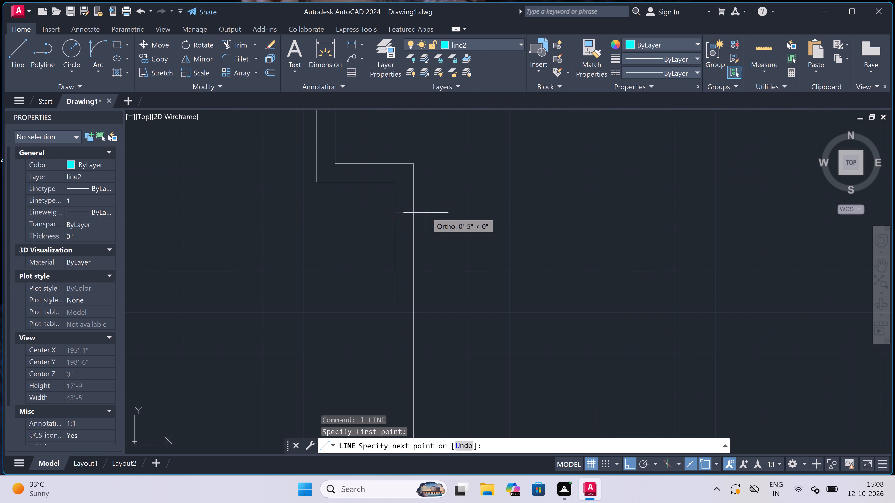
left_click(413, 211)
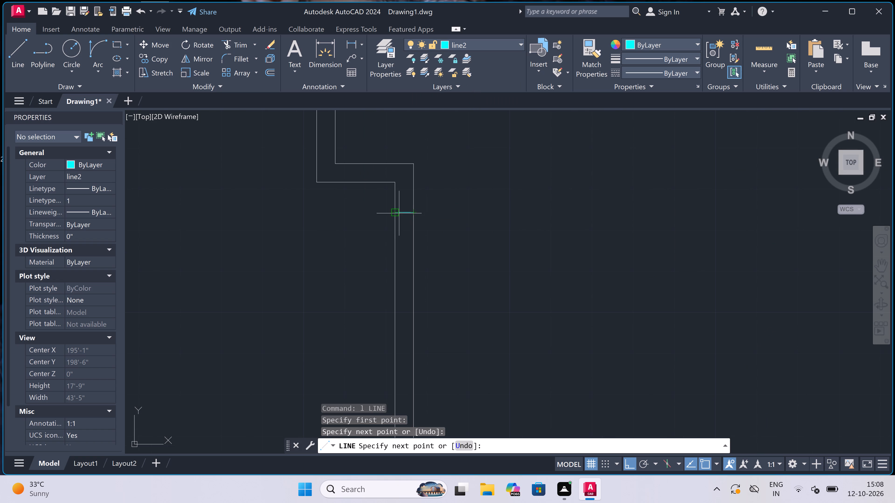
double_click(403, 213)
type("5'")
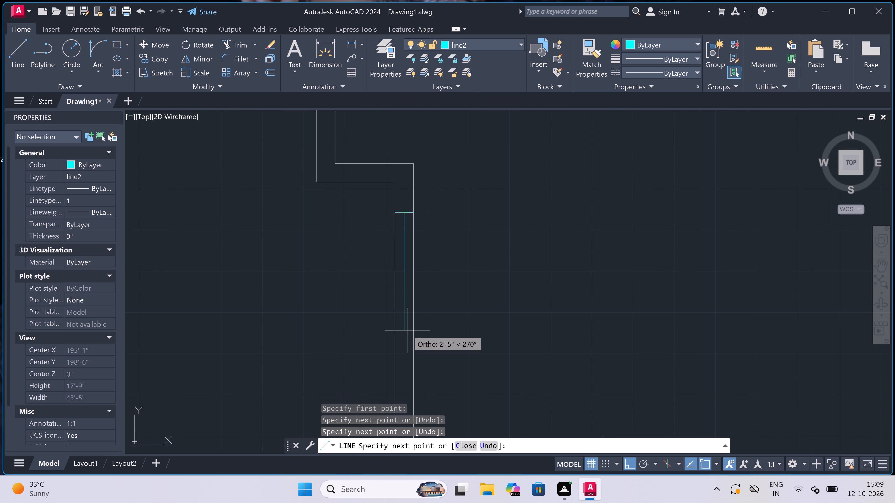
key("space")
Draw the window's lower end line across the left wall's thickness at the foot of the 5' centre line.
scroll(402, 265, "down", 3)
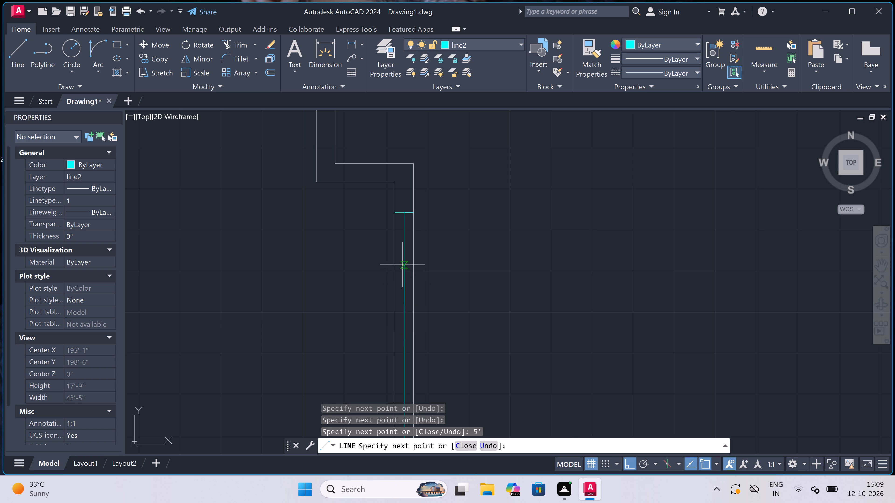
scroll(402, 299, "up", 3)
scroll(399, 372, "up", 2)
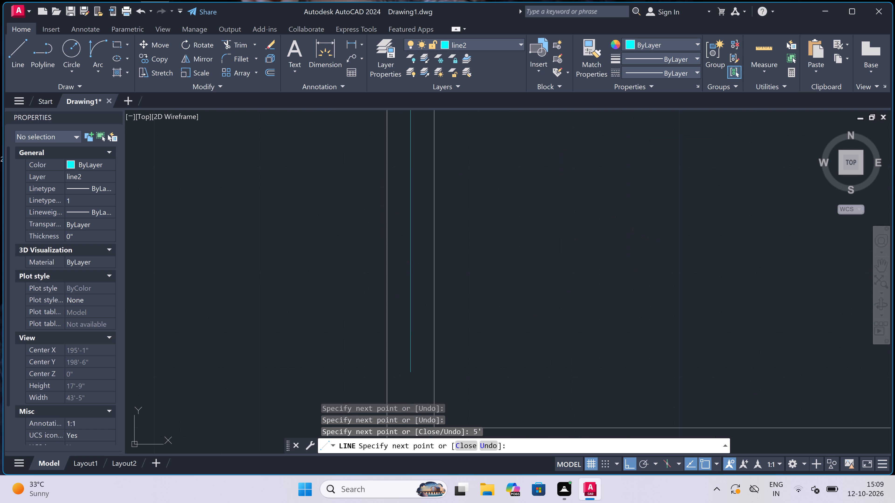
left_click(382, 333)
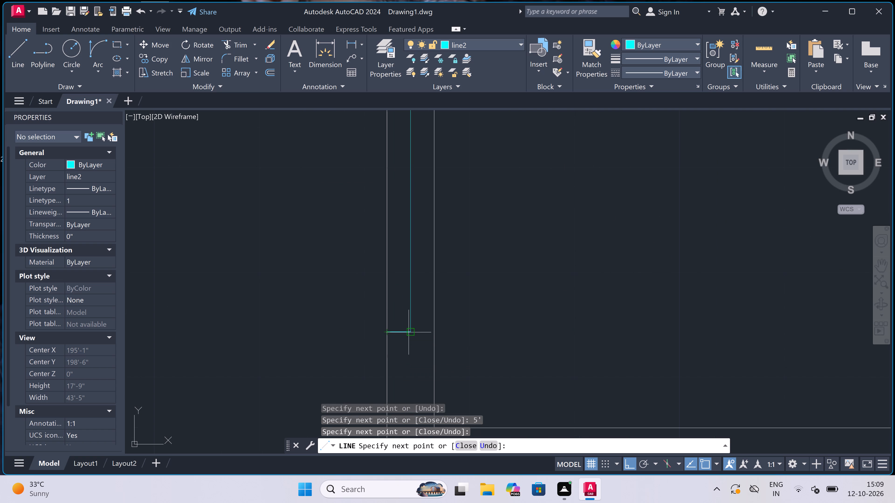
left_click(432, 332)
key("Escape")
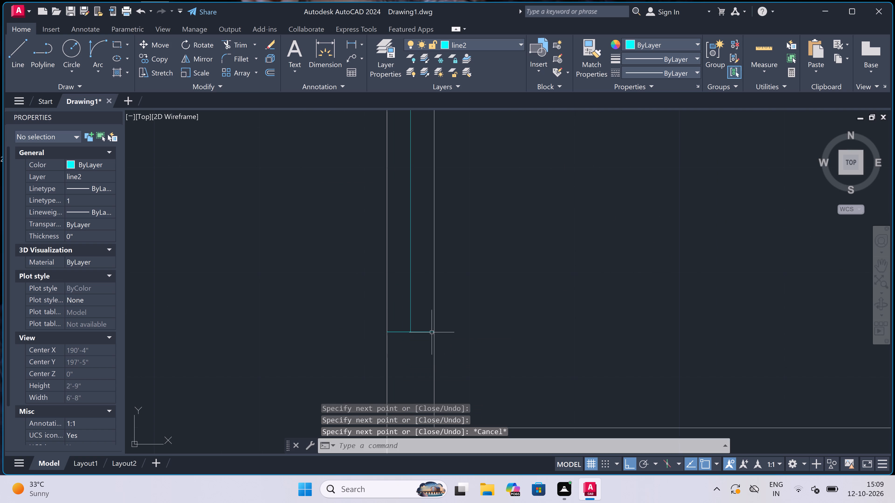
Trim both left-wall face lines between the window's upper and lower end lines.
type("tr")
key("space")
scroll(432, 333, "down", 3)
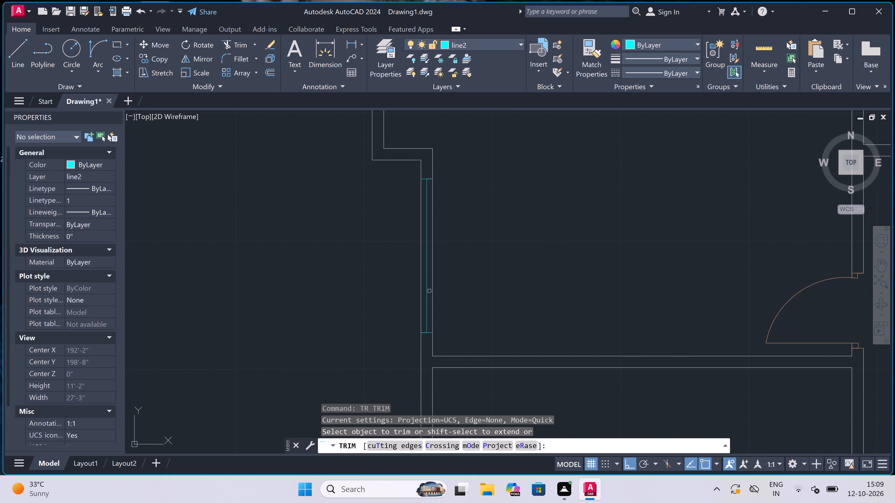
left_click(433, 283)
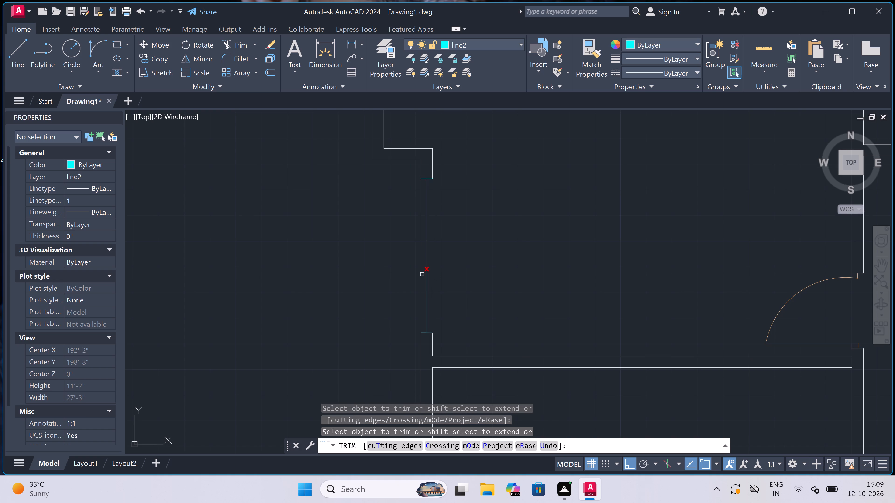
double_click(422, 274)
key("Escape")
Draw the window's inner and outer face lines on layer line2, joining its upper and lower end lines along both wall faces.
key("l")
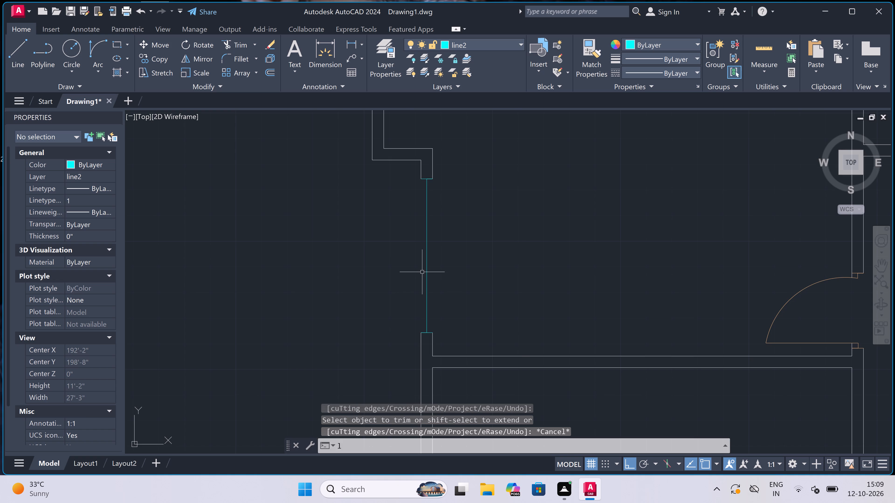
key("space")
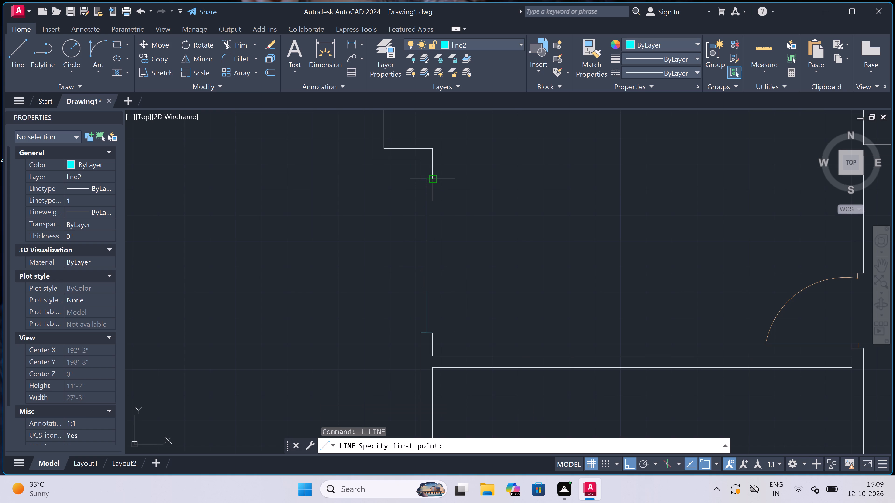
left_click(433, 178)
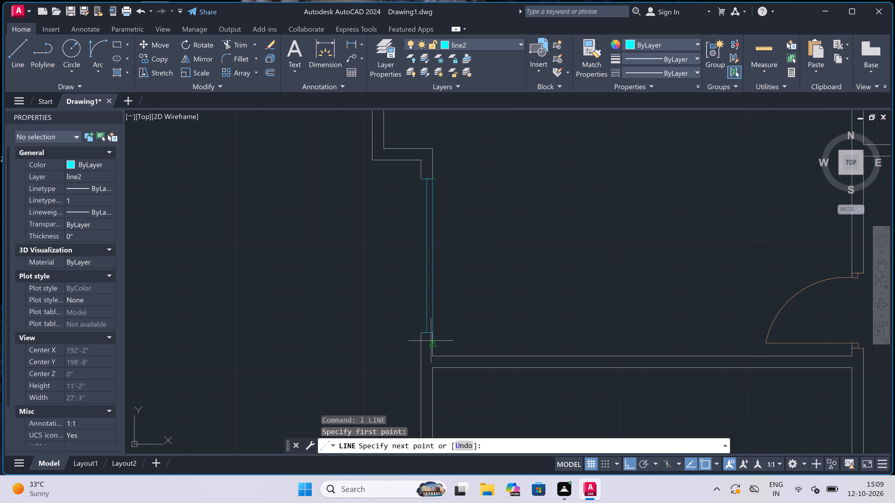
double_click(432, 334)
key("Escape")
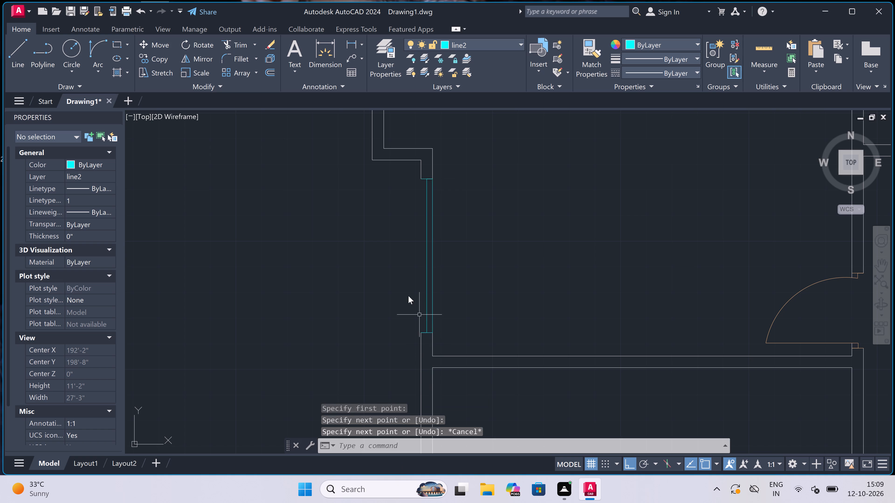
key("space")
double_click(420, 177)
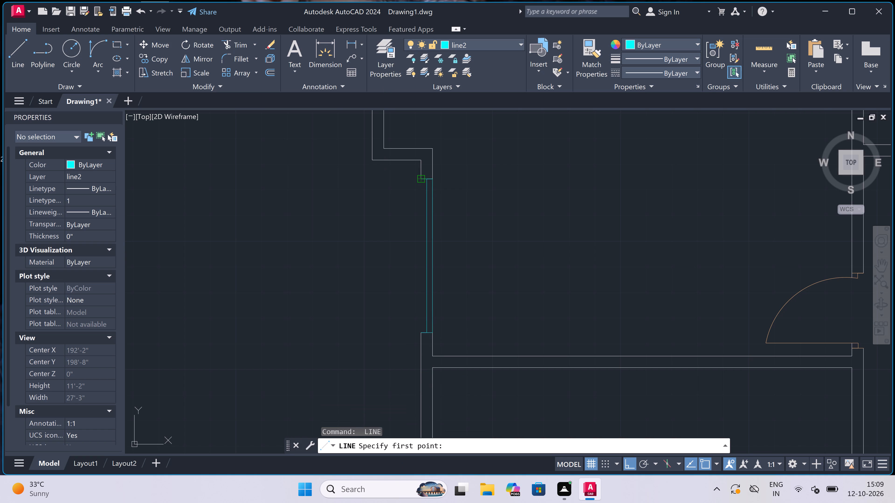
double_click(421, 336)
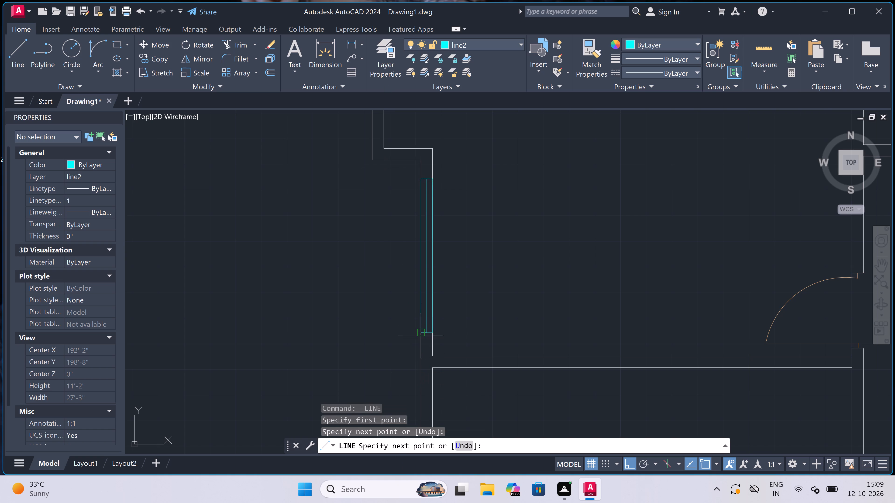
key("Escape")
Make line3 the current layer and draw a long vertical line downward from the left projection's lower outer corner.
scroll(393, 320, "down", 4)
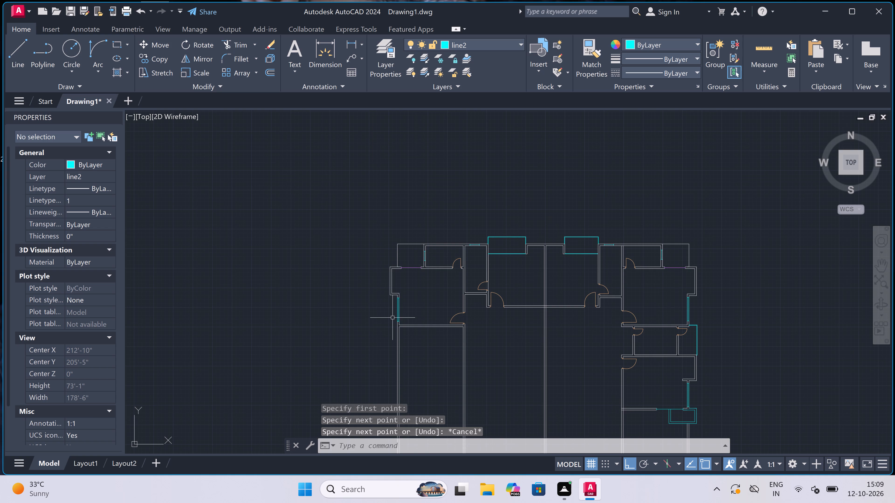
scroll(397, 290, "up", 1)
scroll(397, 290, "down", 1)
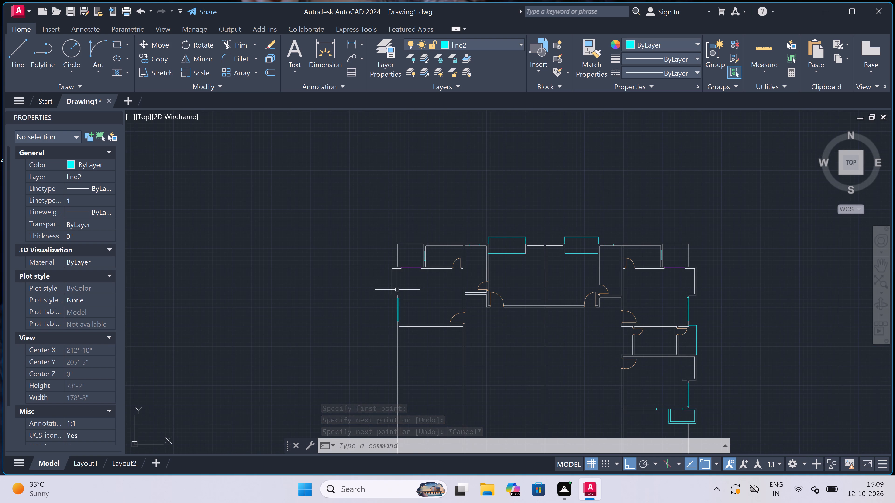
scroll(397, 290, "down", 3)
scroll(400, 299, "up", 5)
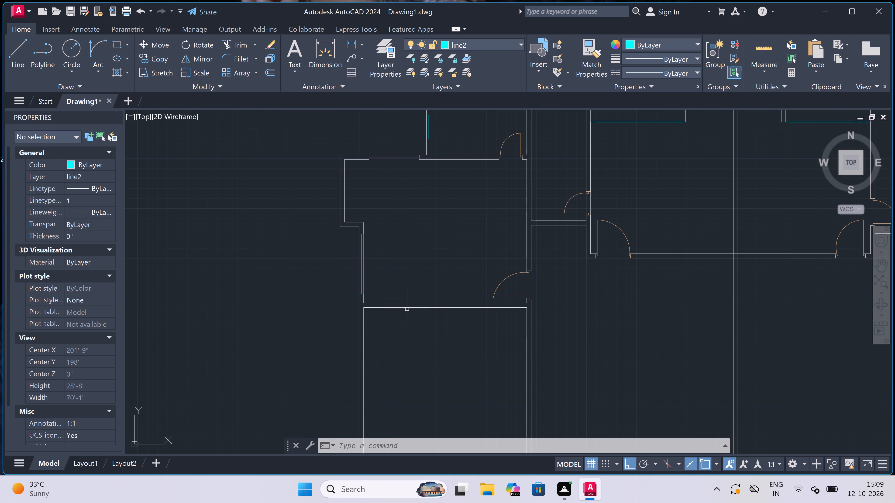
left_click(470, 45)
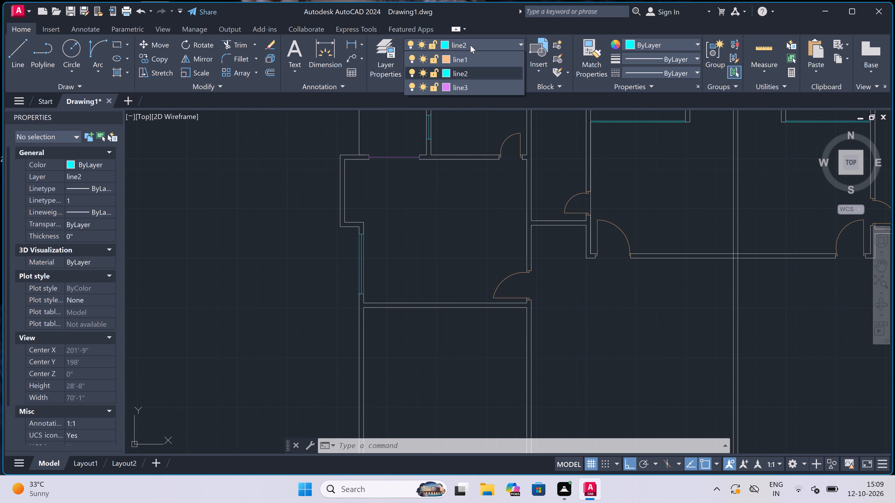
left_click(454, 99)
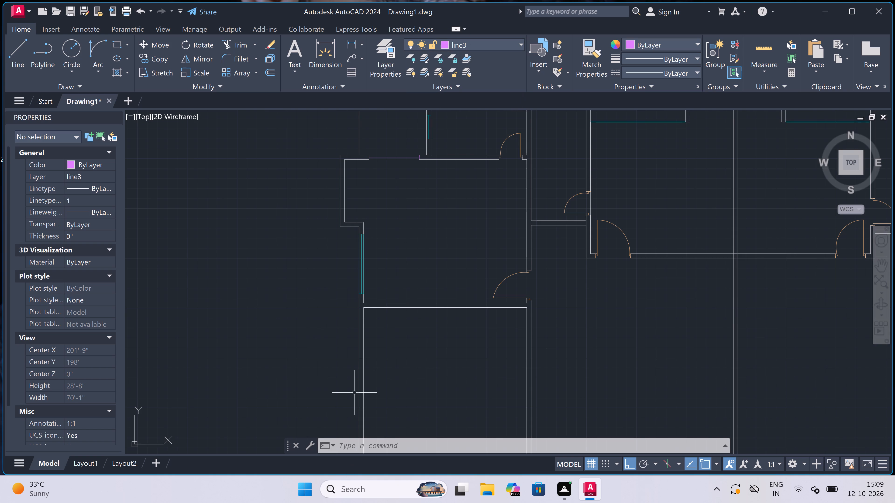
scroll(349, 349, "up", 2)
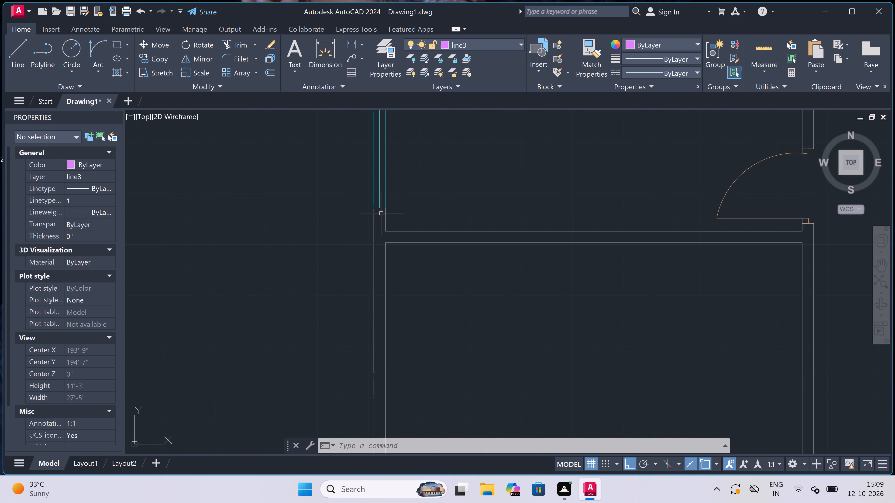
type("l")
key("space")
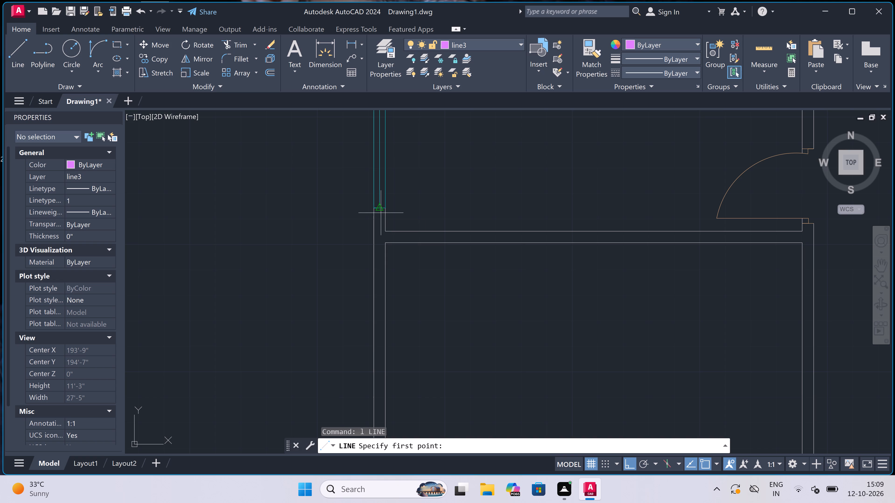
scroll(376, 199, "down", 1)
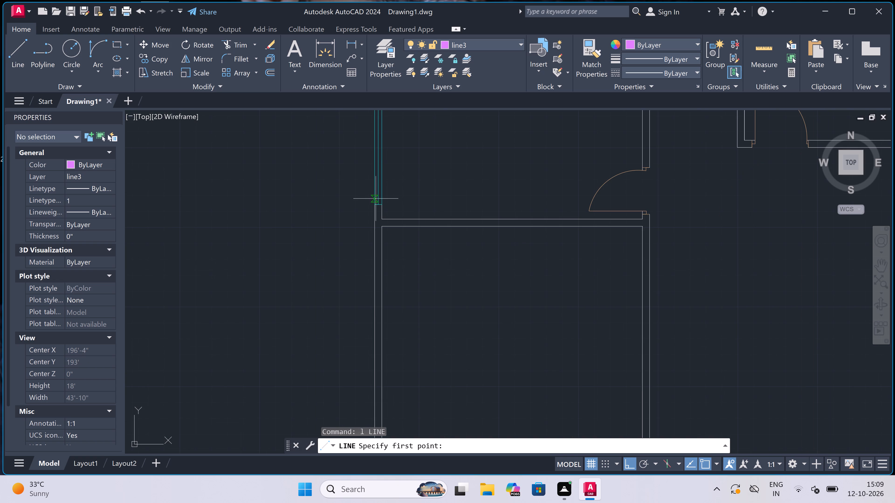
scroll(357, 207, "down", 4)
scroll(357, 180, "up", 2)
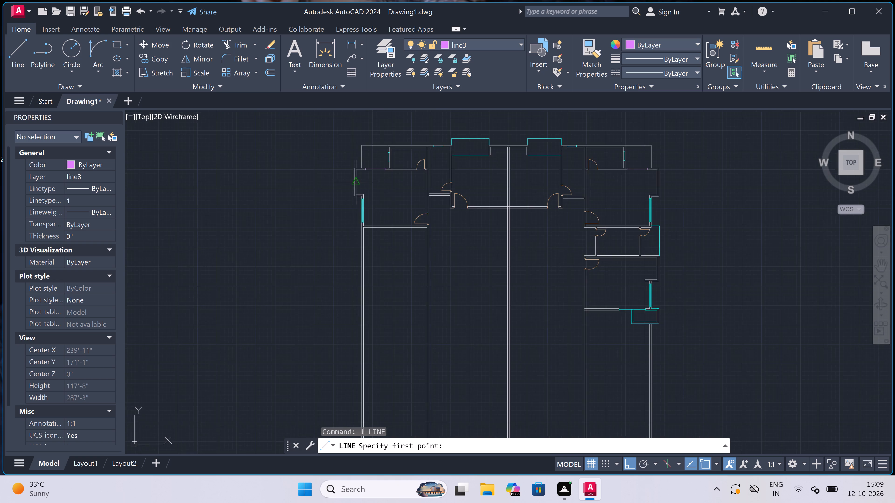
scroll(357, 180, "up", 1)
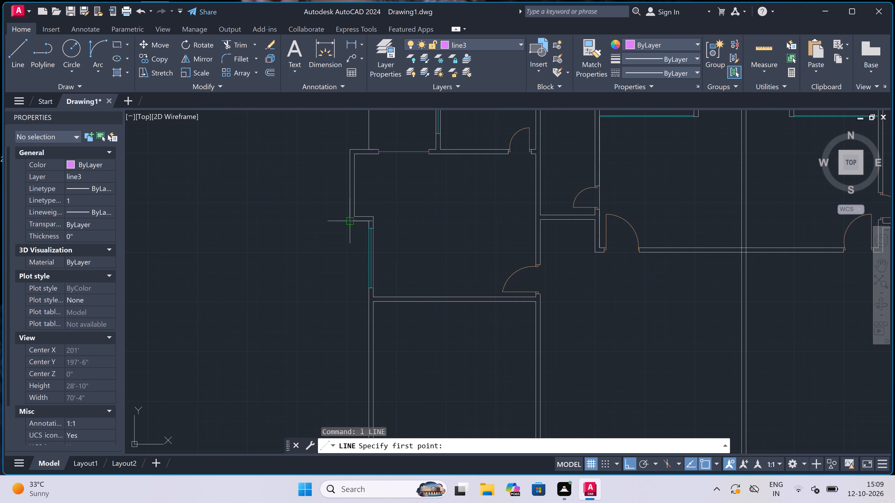
double_click(347, 224)
scroll(347, 224, "down", 6)
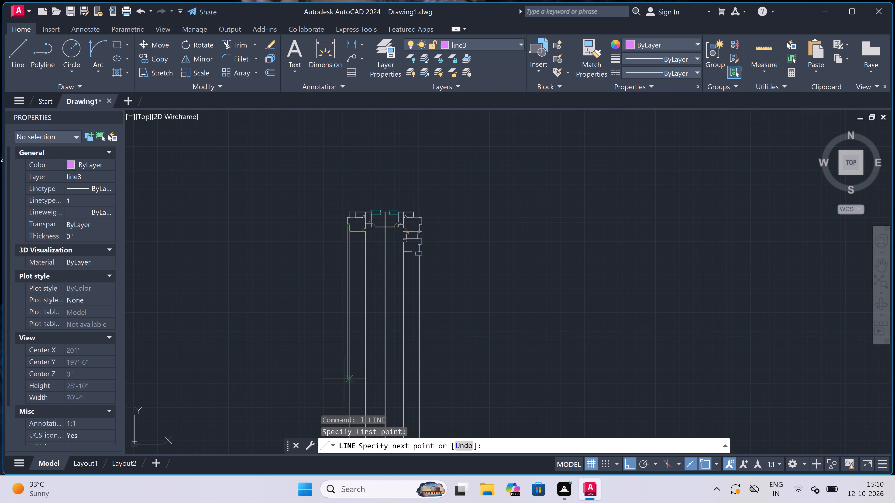
scroll(344, 379, "up", 4)
left_click(344, 378)
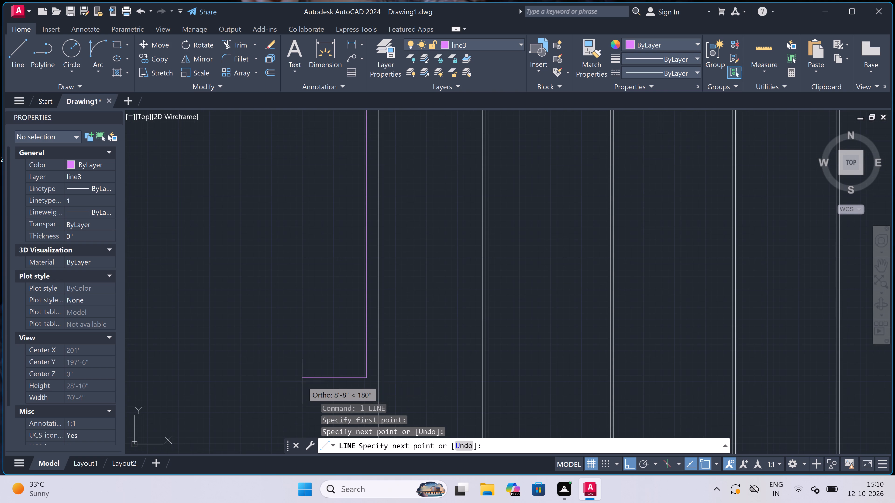
key("Escape")
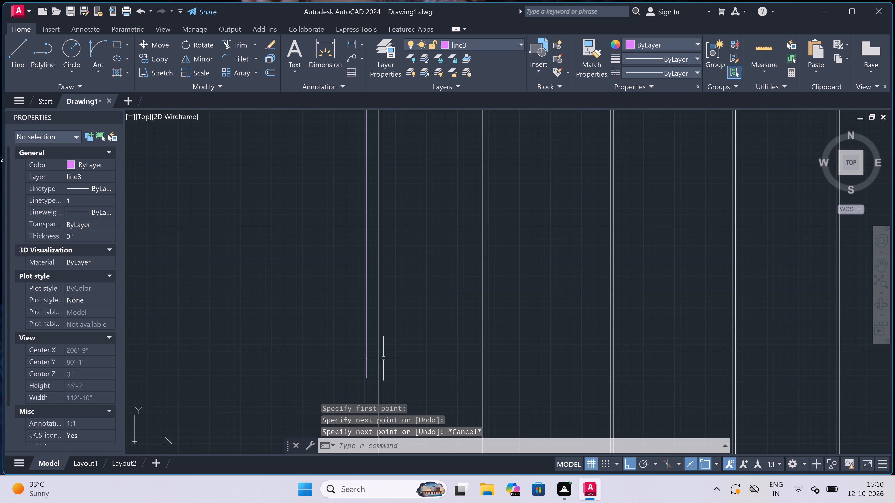
Draw a horizontal line on layer line3 from the left wall's outer face, level with the partition's upper face, to the long vertical line.
scroll(398, 368, "down", 6)
scroll(394, 306, "up", 3)
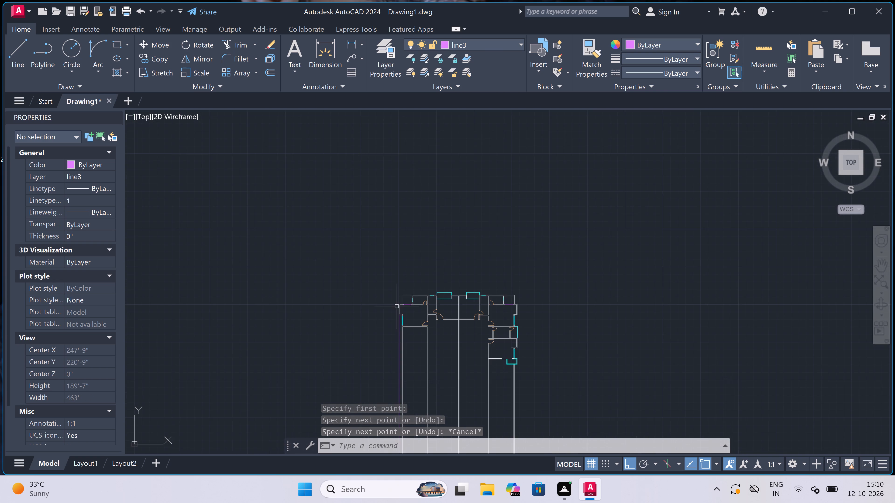
scroll(397, 306, "up", 2)
scroll(406, 357, "down", 2)
scroll(405, 367, "up", 4)
scroll(405, 341, "up", 2)
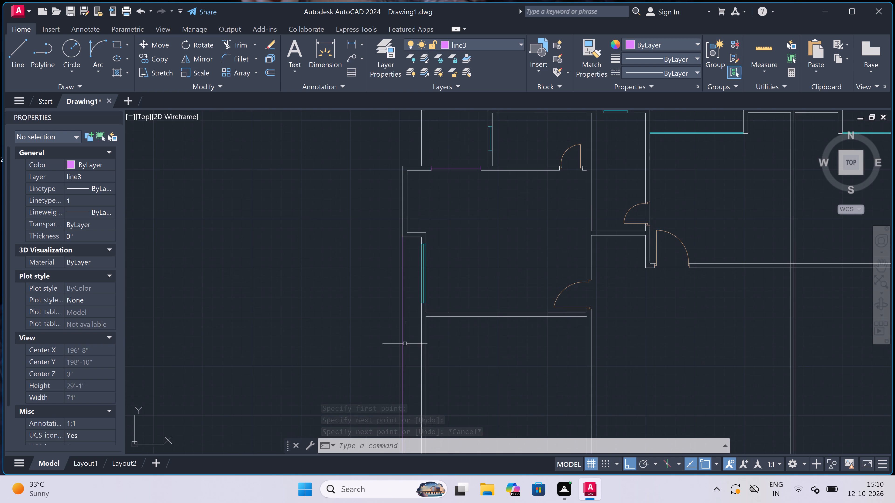
type("l")
key("space")
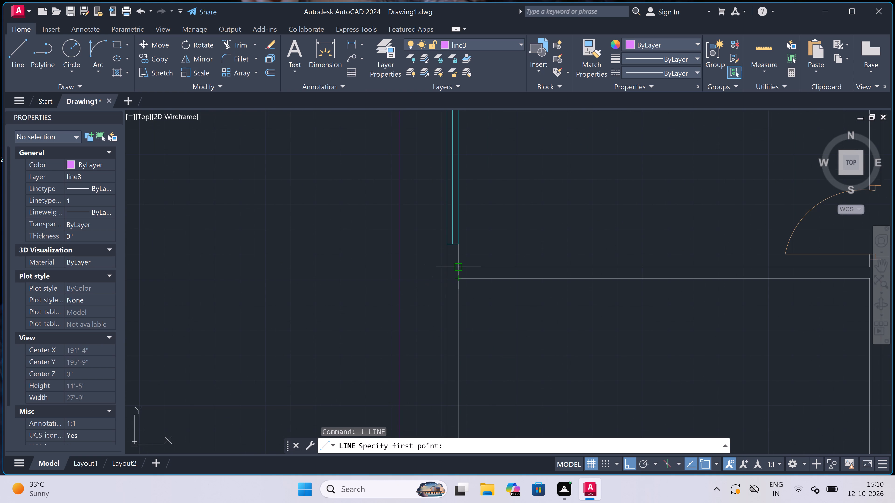
left_click(448, 266)
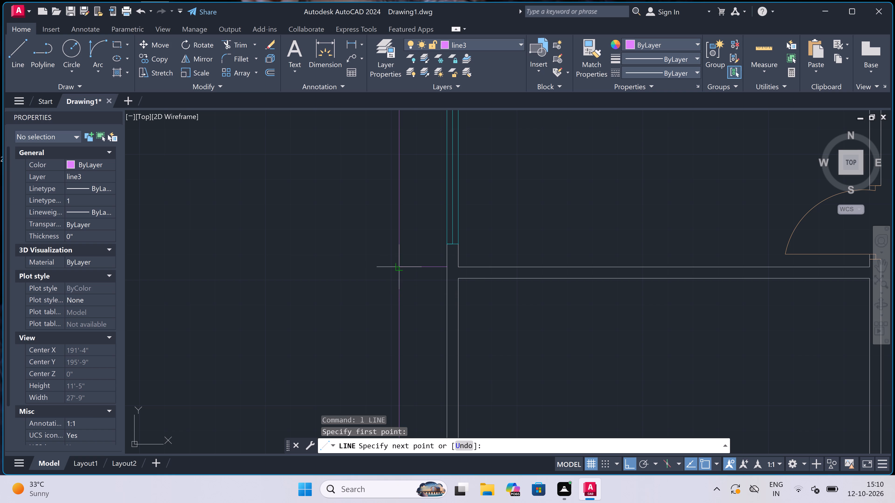
double_click(398, 267)
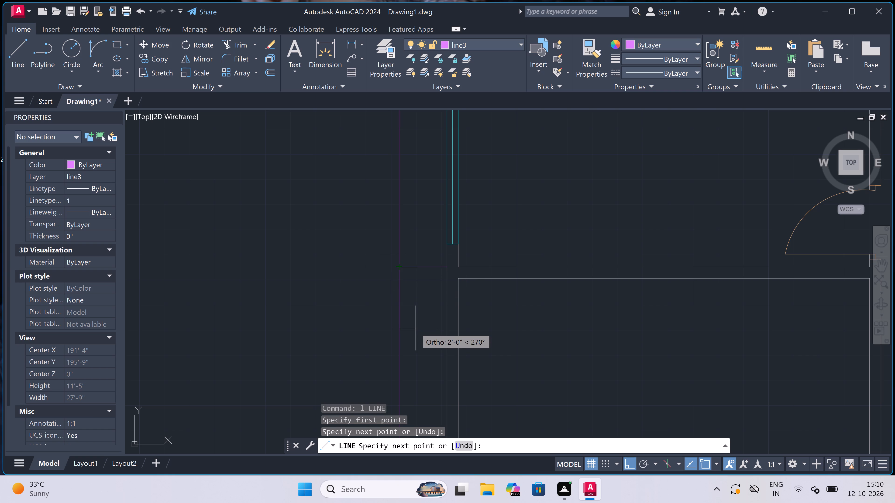
key("Escape")
Offset the lower face line of the partition below the window room 6' downward.
key("o")
key("space")
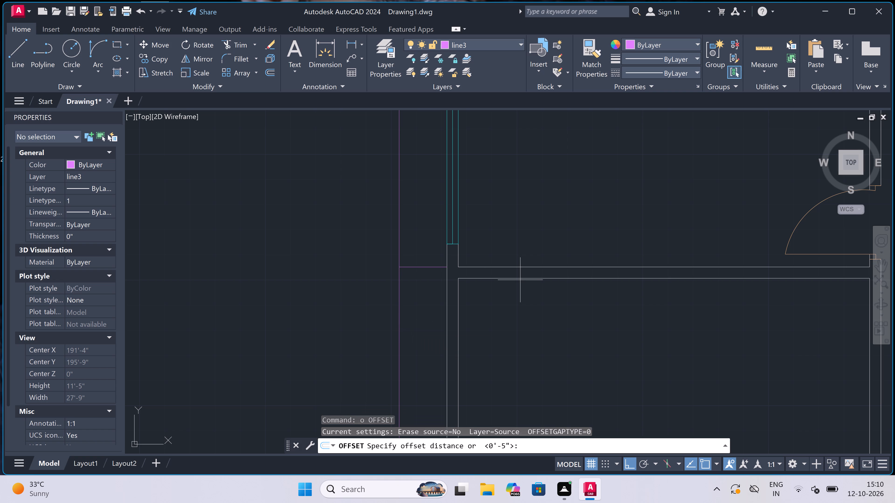
left_click_drag(521, 280, 523, 286)
type("6'")
key("space")
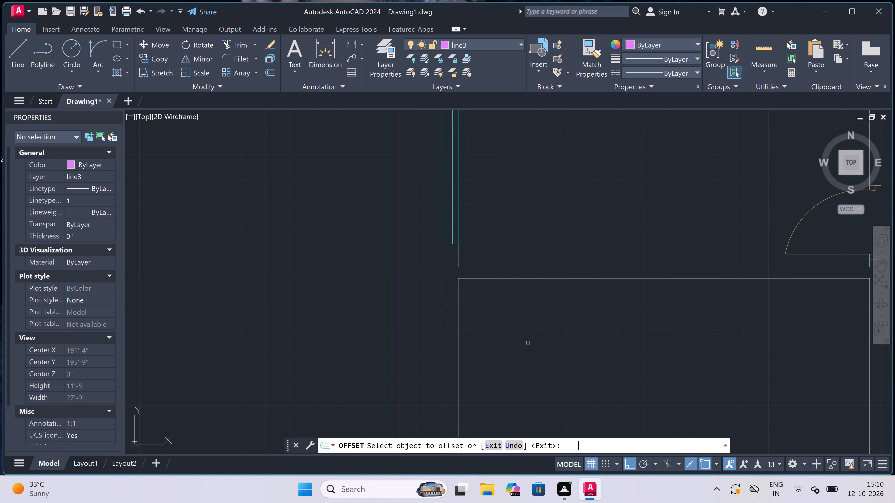
scroll(550, 370, "down", 5)
scroll(576, 360, "up", 1)
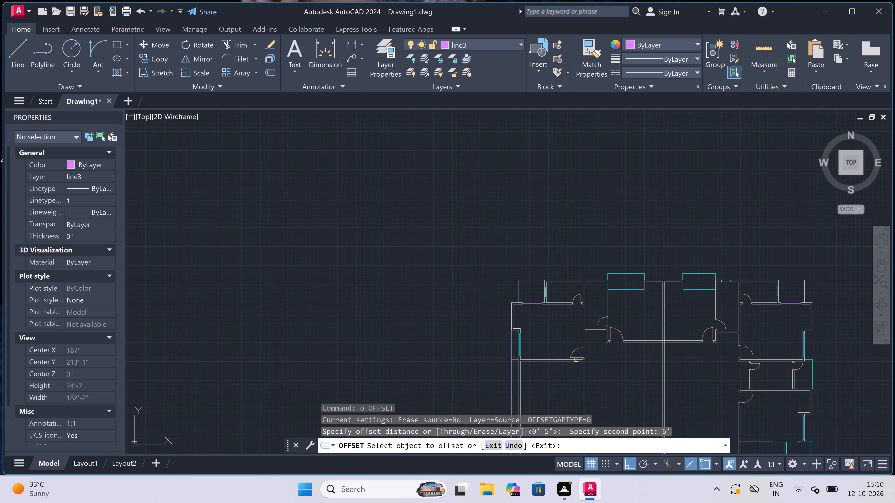
scroll(553, 360, "up", 1)
scroll(509, 371, "up", 2)
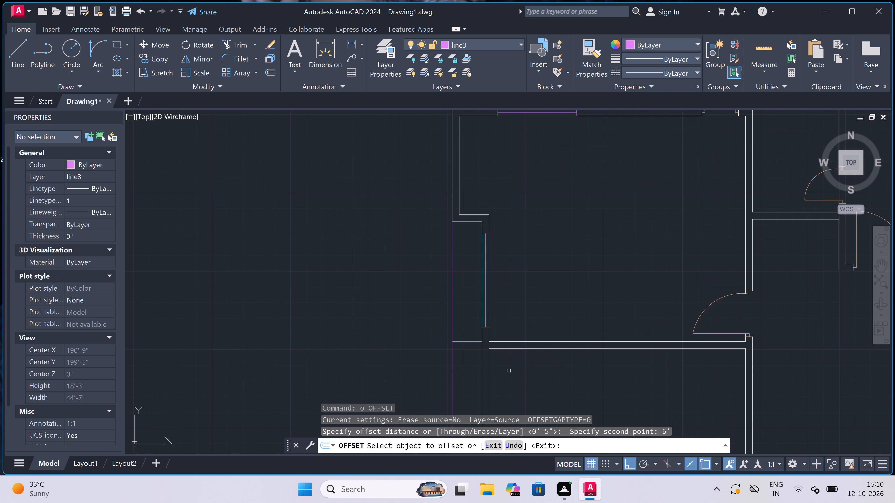
left_click_drag(520, 349, 523, 360)
left_click(523, 368)
scroll(523, 363, "down", 4)
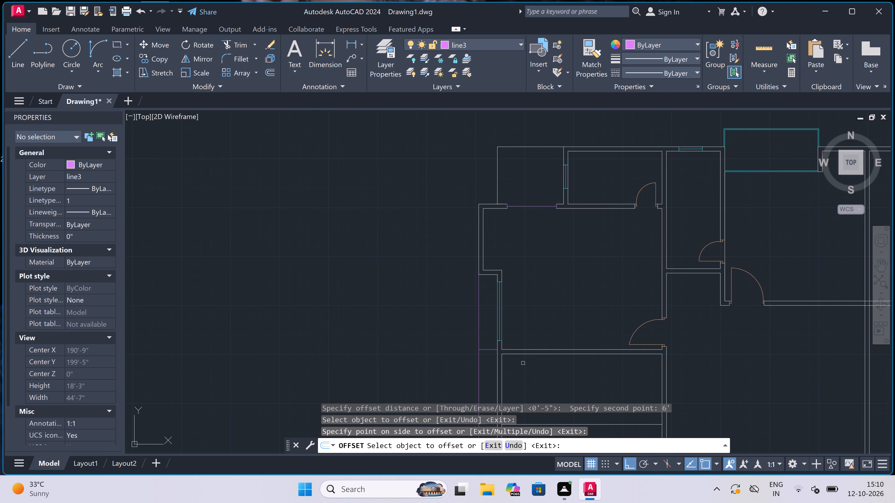
scroll(523, 363, "down", 4)
scroll(525, 367, "up", 9)
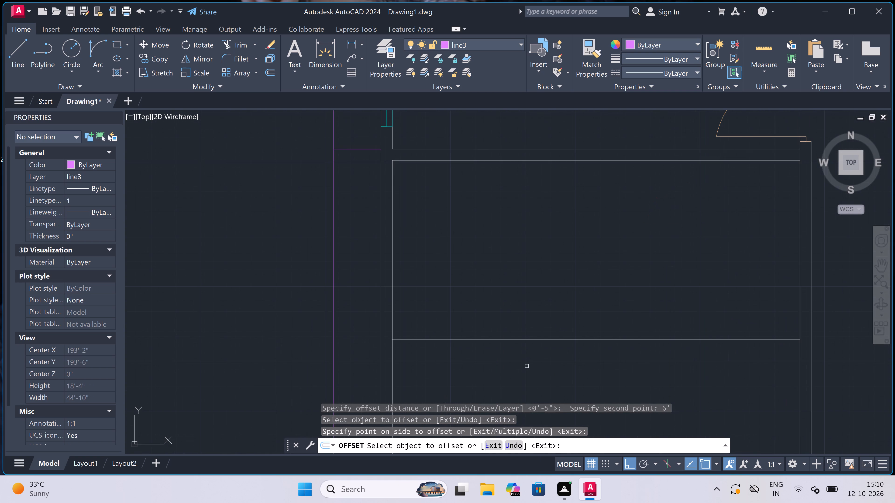
key("Escape")
key("Escape")
Offset the new horizontal line 4.5" downward to form the second face of the next partition.
key("space")
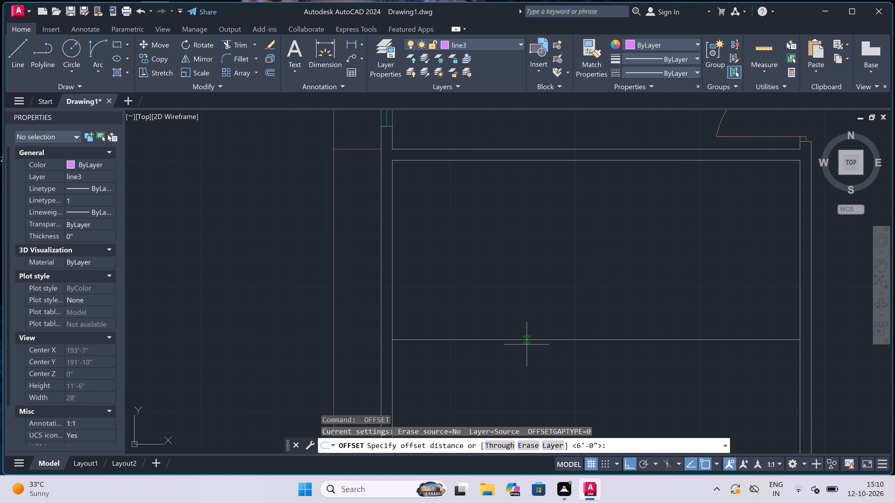
left_click_drag(527, 344, 529, 351)
type("4.5\"")
key("space")
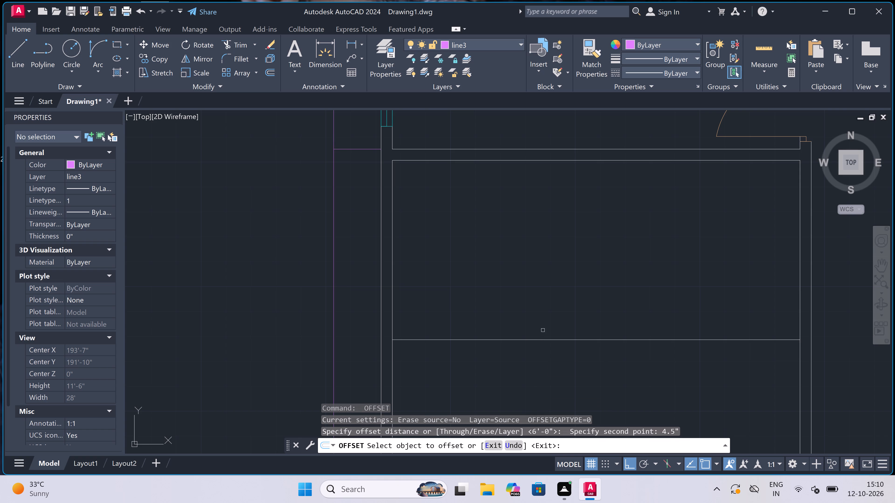
left_click_drag(538, 339, 536, 352)
left_click(533, 367)
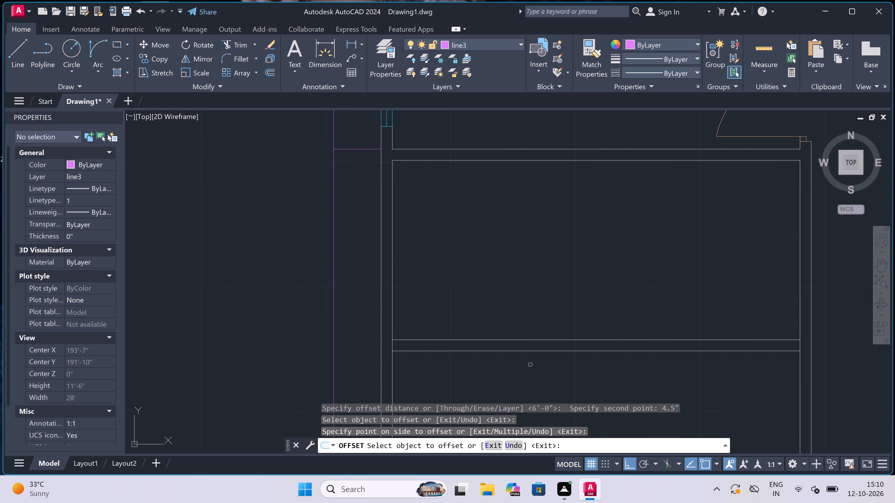
key("Escape")
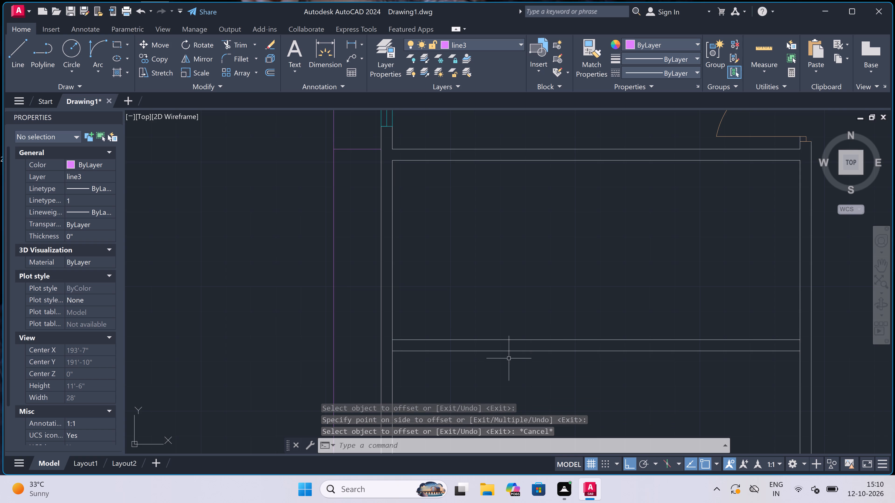
scroll(506, 370, "down", 1)
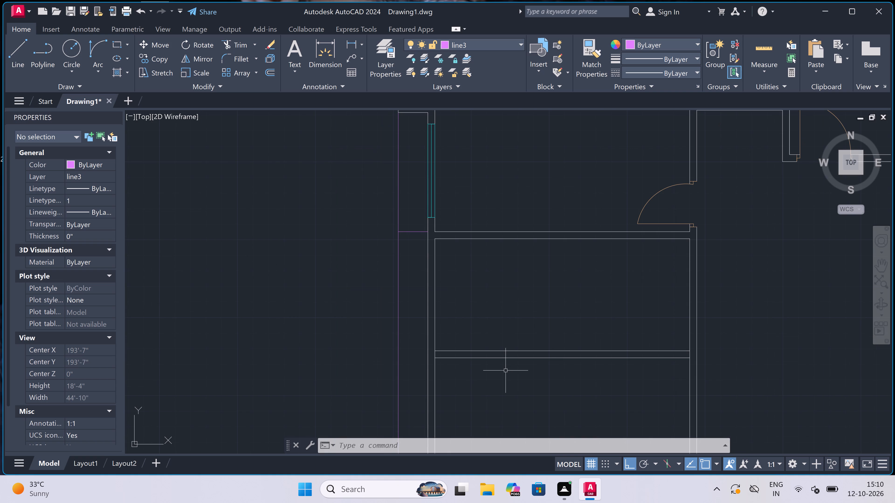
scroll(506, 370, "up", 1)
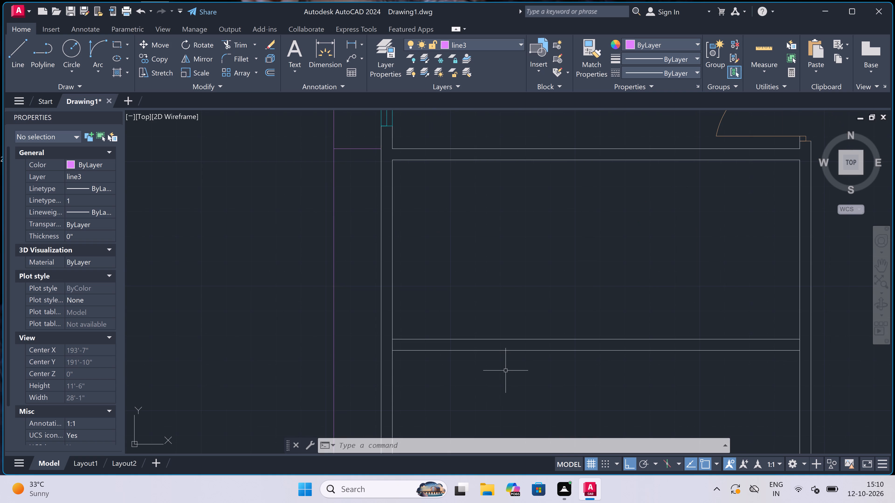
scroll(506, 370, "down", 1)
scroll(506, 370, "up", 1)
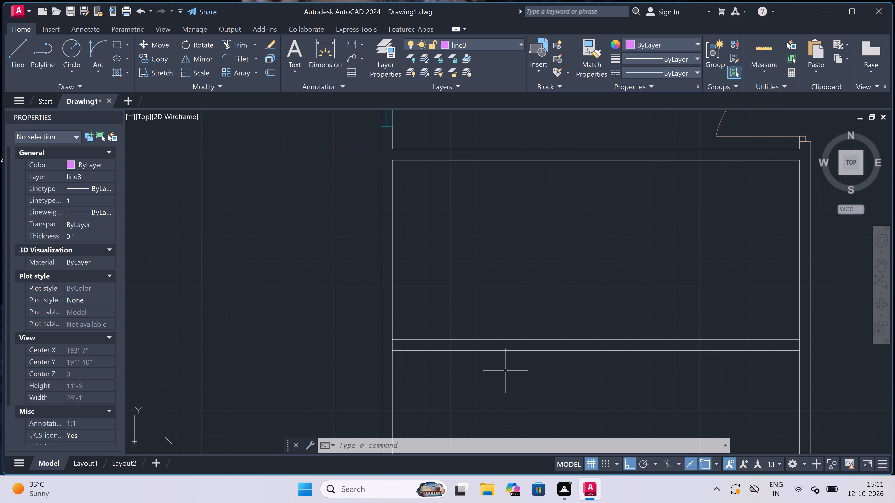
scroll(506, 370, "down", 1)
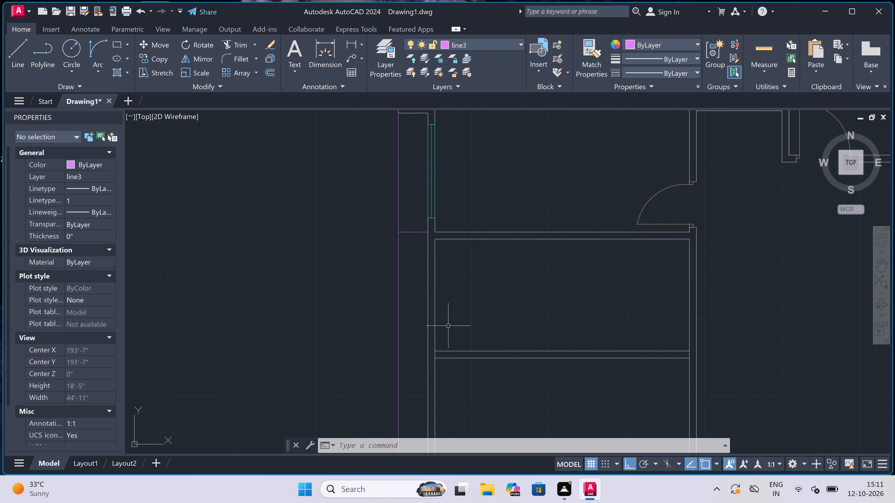
Draw a line on line3 from the horizontal outline at the left wall's outer face, 1" down and across to the long vertical line.
key("l")
key("space")
scroll(412, 226, "up", 2)
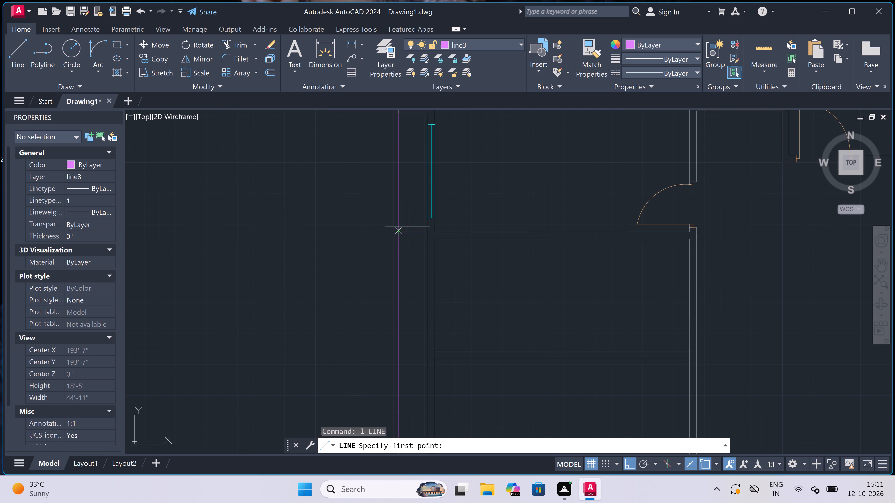
left_click(452, 240)
type("1\"")
key("space")
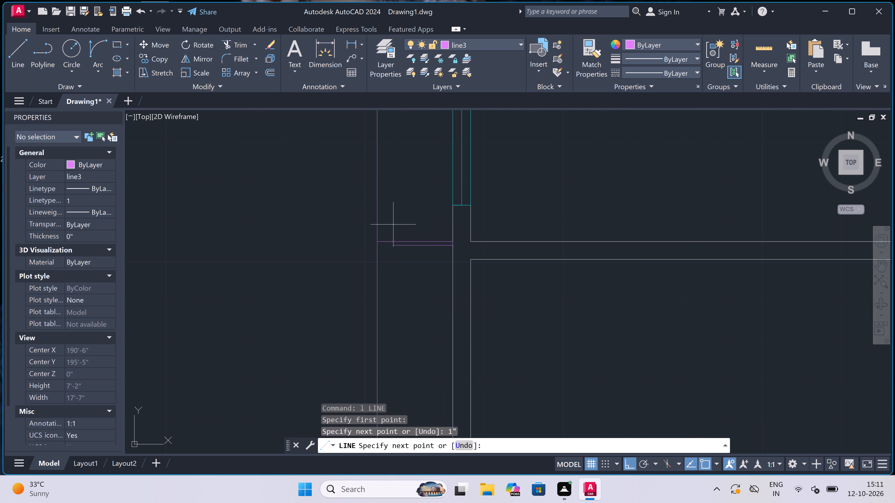
double_click(377, 243)
scroll(377, 243, "up", 4)
key("ctrl+z")
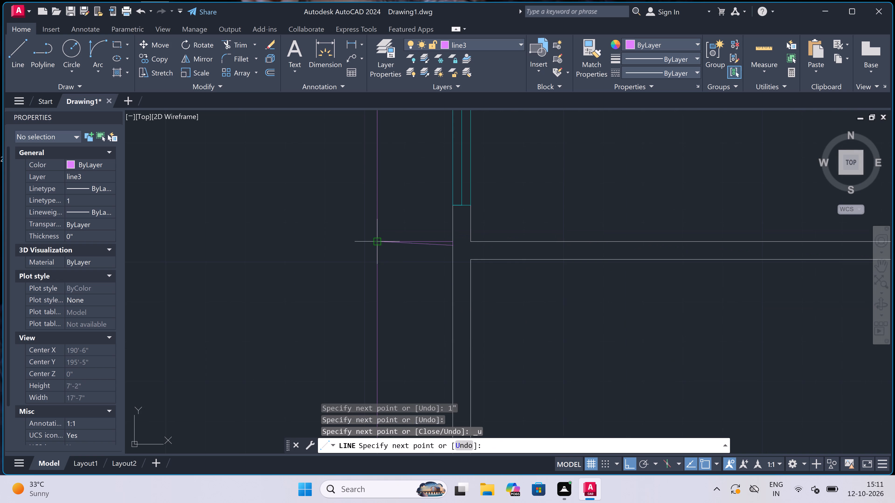
scroll(378, 244, "up", 1)
left_click(379, 246)
scroll(379, 246, "up", 1)
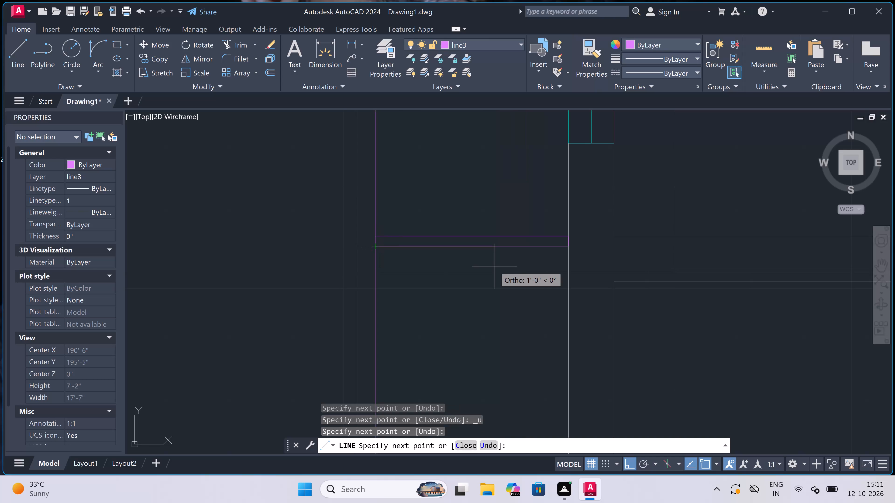
Continue the line 1" back toward the wall, then about 6'-7" downward alongside the long vertical line.
type("1\"")
key("space")
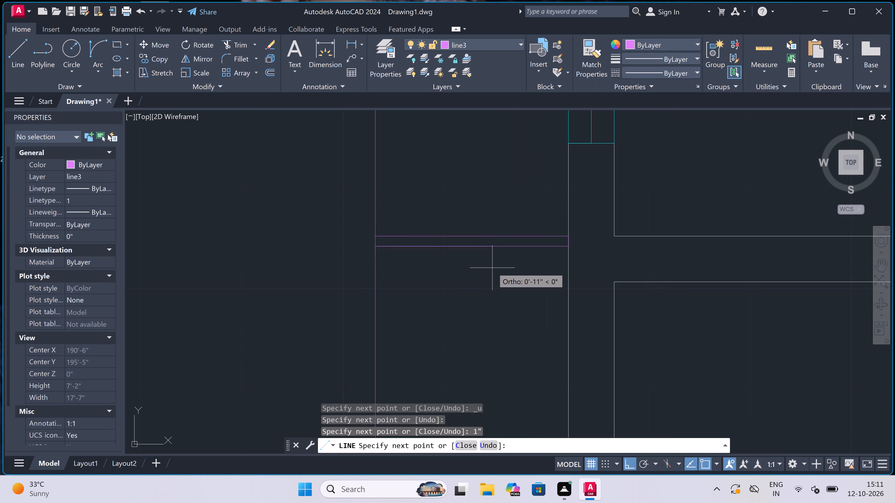
scroll(484, 256, "down", 4)
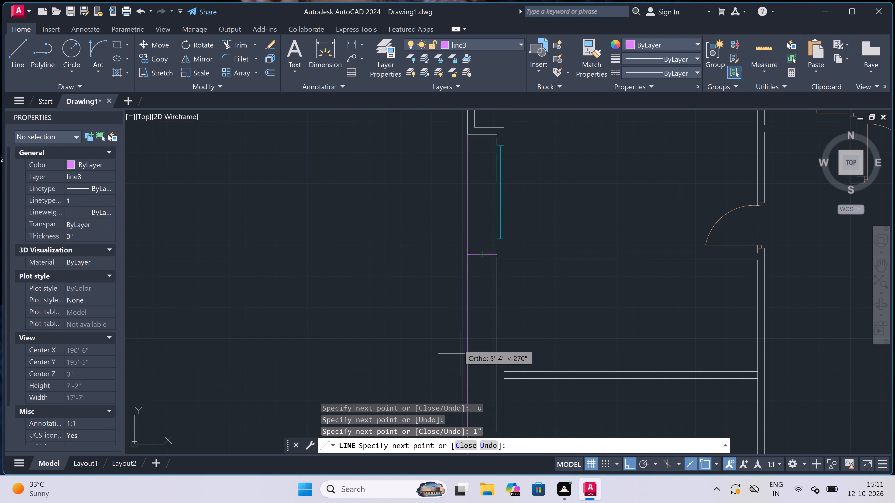
scroll(458, 340, "down", 1)
scroll(466, 370, "up", 3)
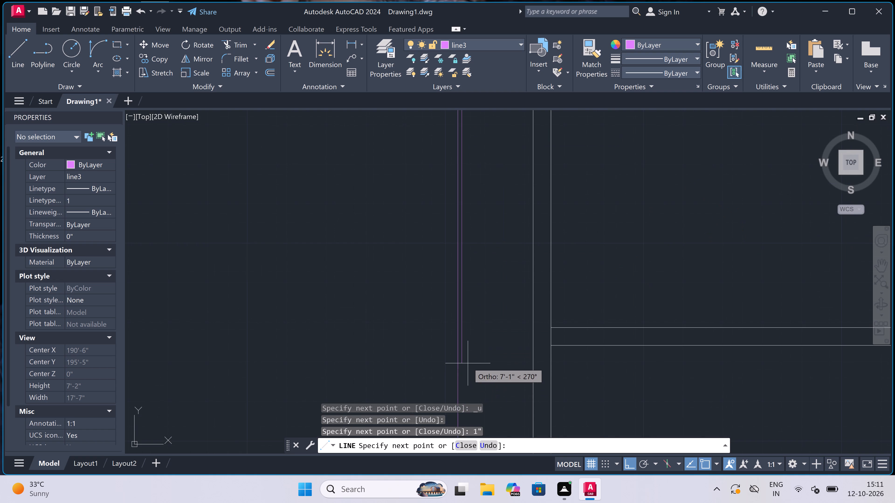
left_click(465, 342)
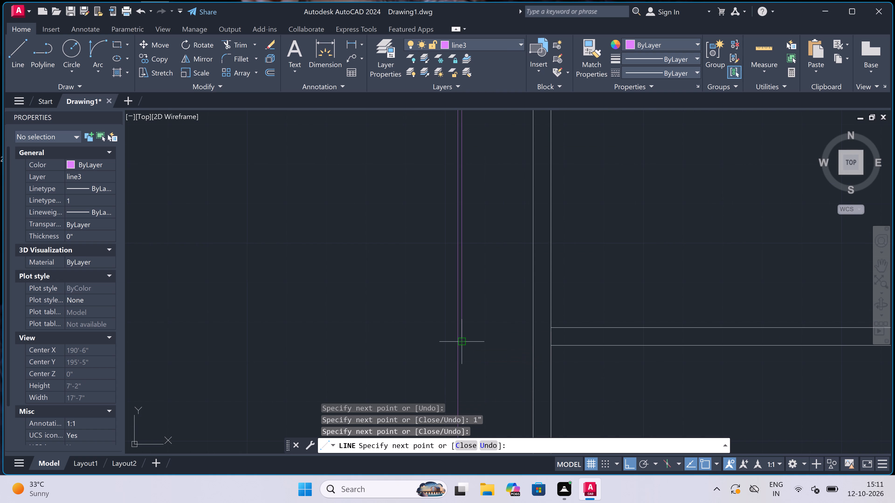
key("Escape")
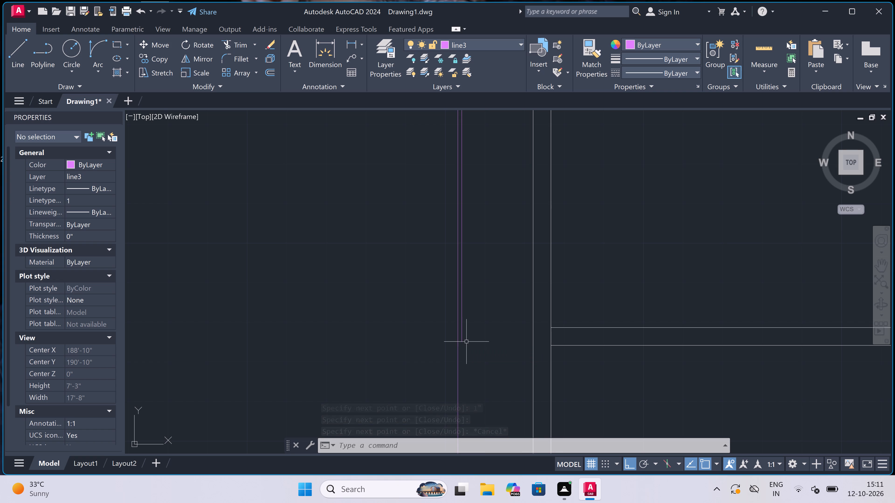
Make layer 0 current and draw a line from the lower partition's upper face outward across the left wall, stopping just short of the line3 verticals.
left_click(651, 42)
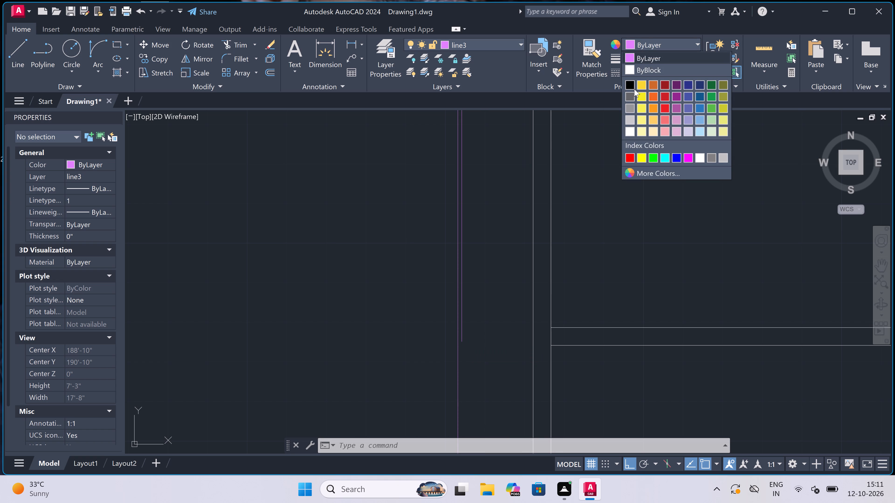
left_click(639, 42)
left_click(485, 41)
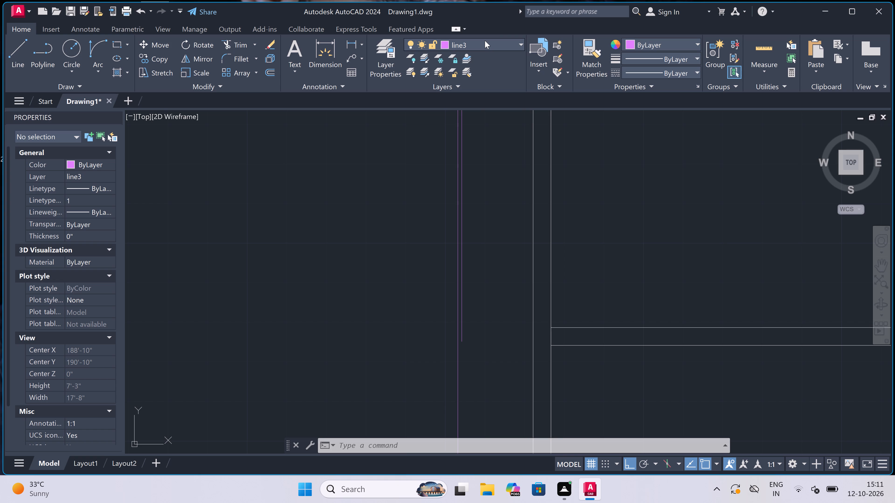
left_click(475, 55)
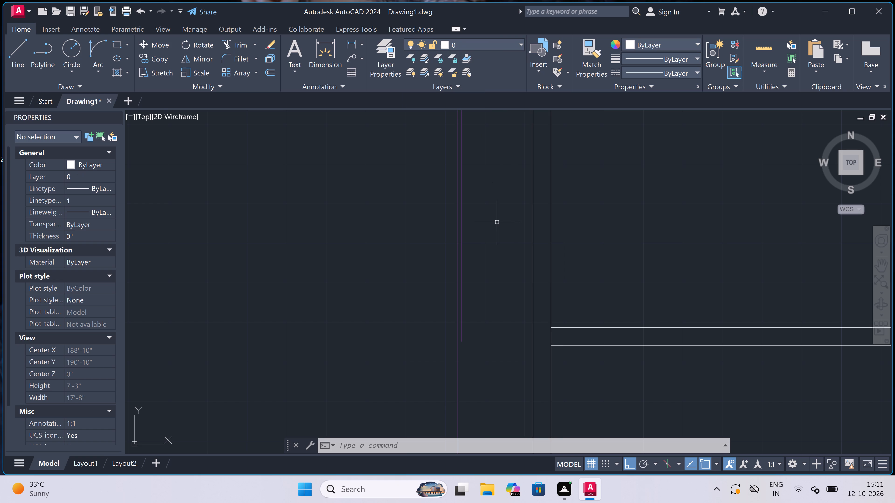
key("l")
key("space")
left_click_drag(549, 329, 547, 328)
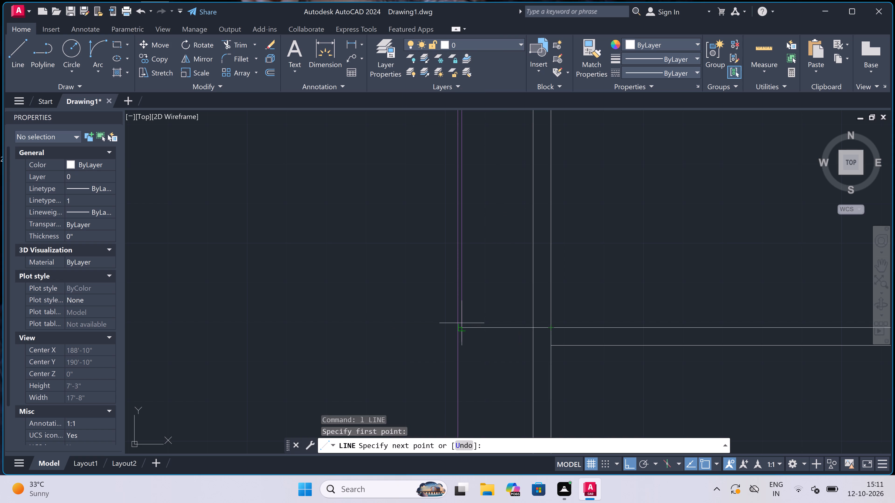
scroll(430, 361, "down", 1)
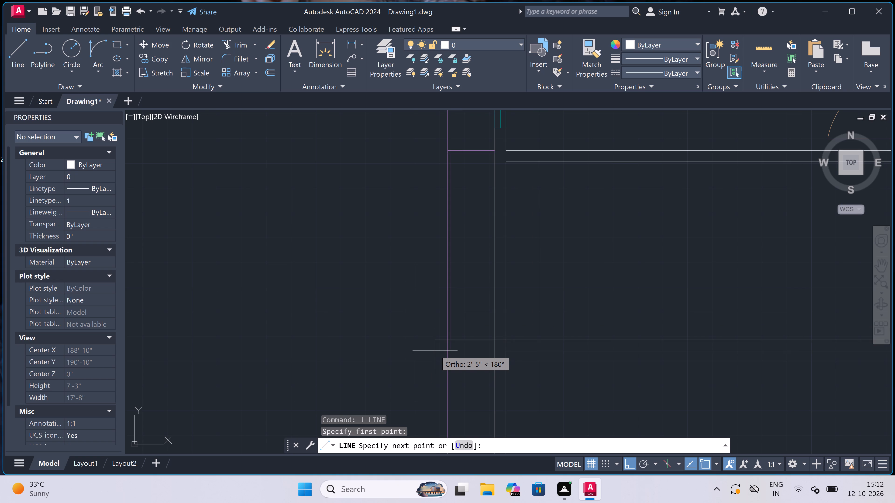
scroll(462, 339, "up", 2)
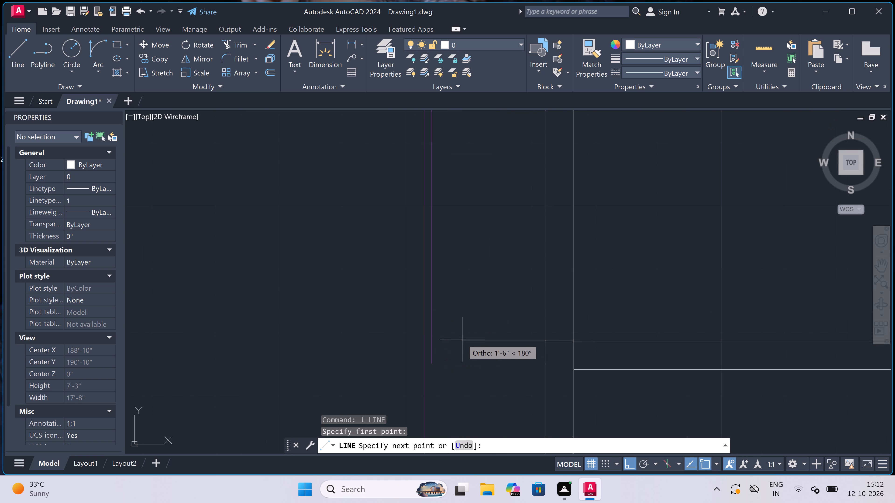
scroll(430, 338, "up", 2)
scroll(430, 338, "down", 4)
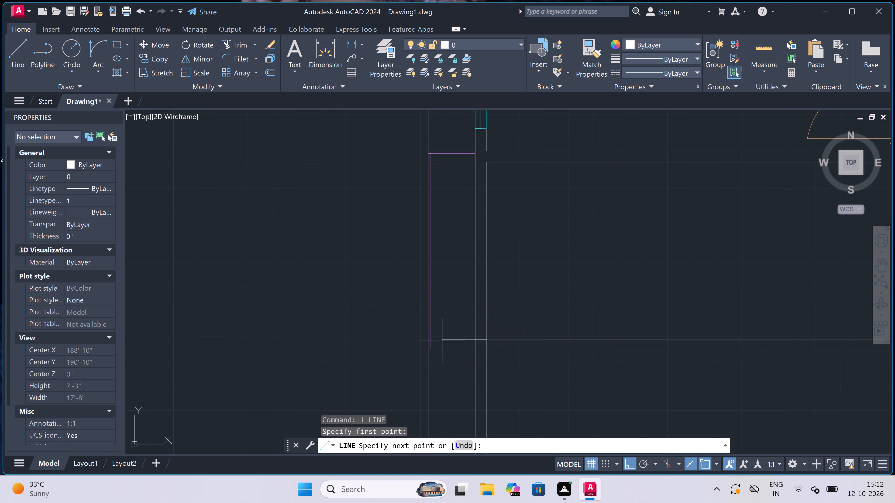
scroll(434, 348, "up", 2)
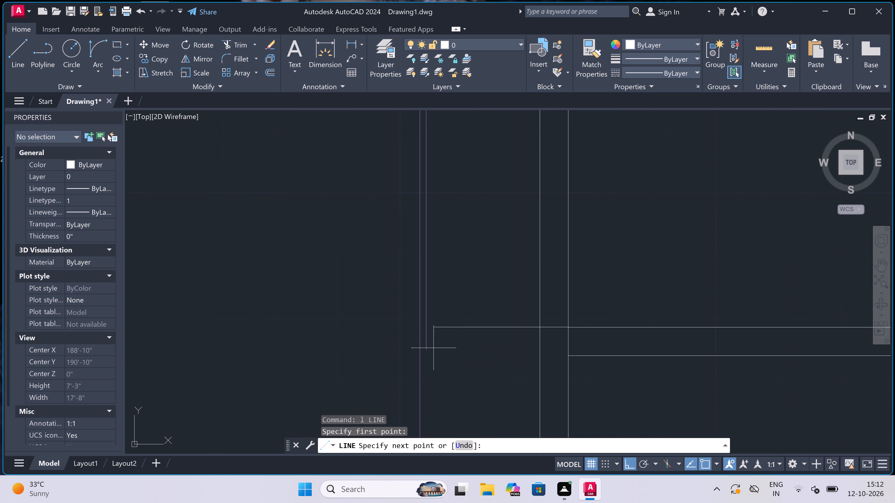
double_click(447, 327)
Continue the layer 0 line 3' downward from its outer end.
scroll(447, 325, "down", 5)
scroll(449, 339, "up", 4)
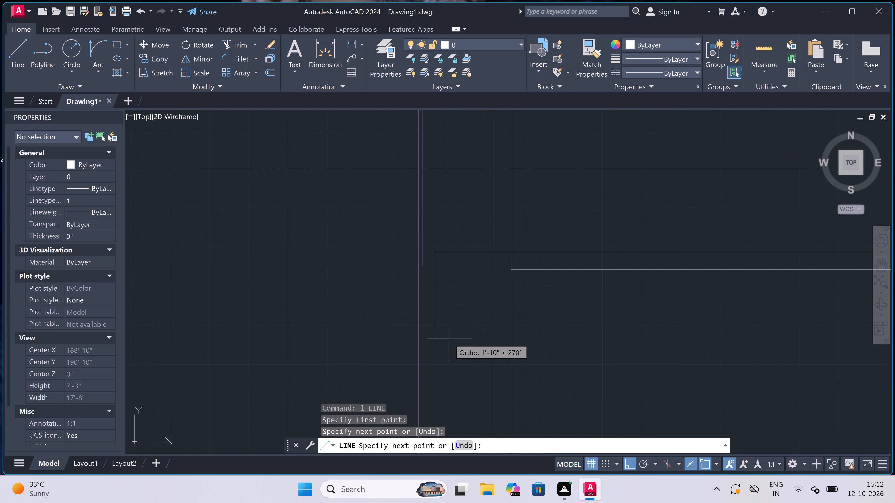
scroll(449, 339, "down", 2)
scroll(449, 352, "up", 1)
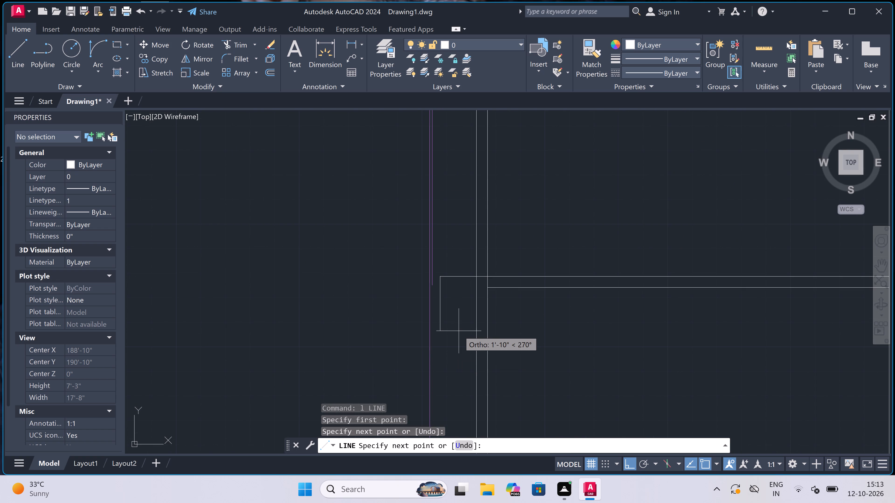
key("3")
type("'")
key("space")
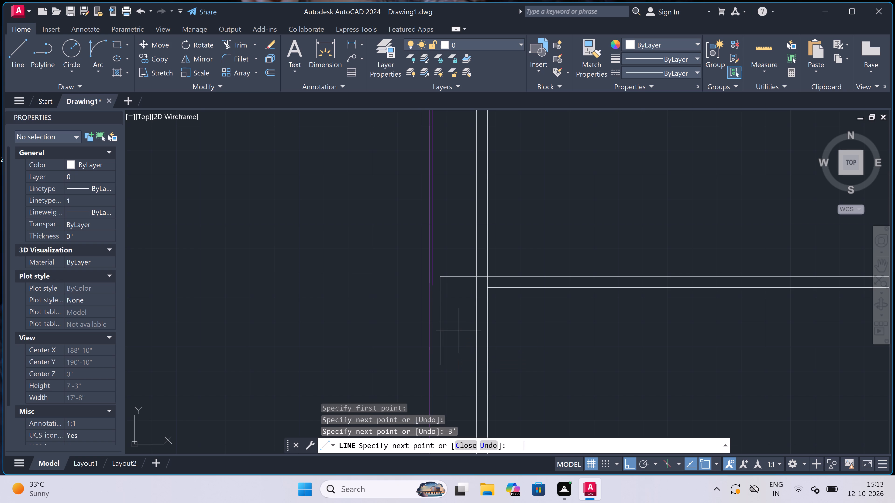
Extend the line another 2' downward and return it horizontally to the left wall's inner face, completing the projection outline.
scroll(459, 331, "down", 4)
scroll(460, 349, "up", 1)
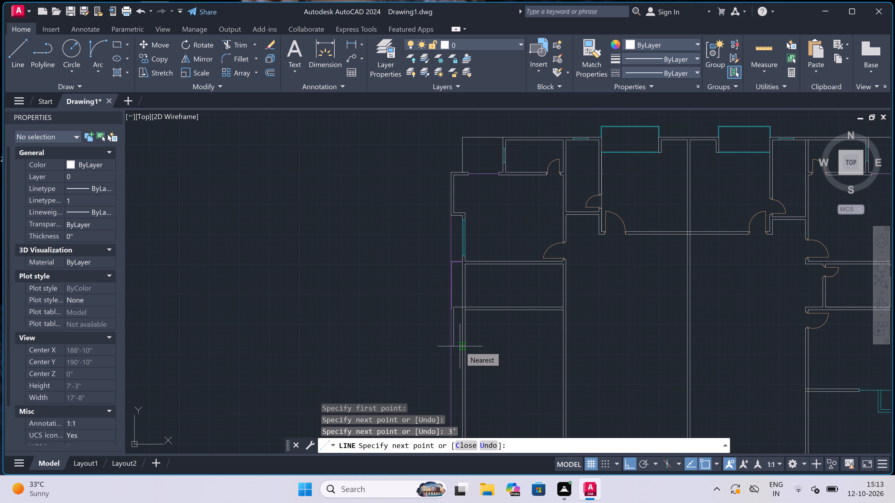
scroll(442, 362, "up", 1)
scroll(468, 335, "up", 1)
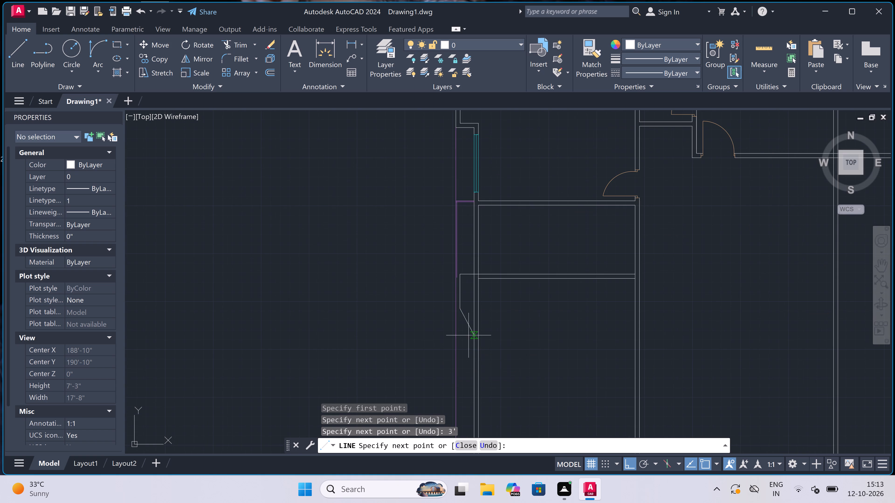
type("2'")
key("space")
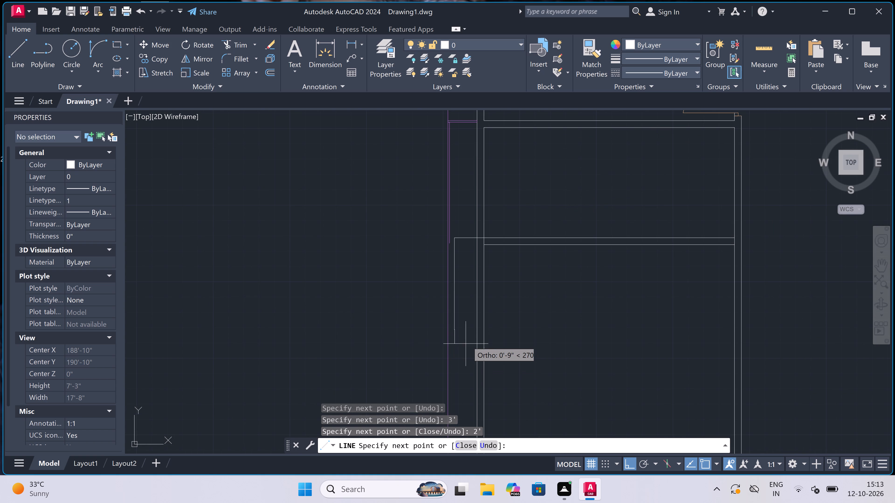
scroll(457, 329, "up", 2)
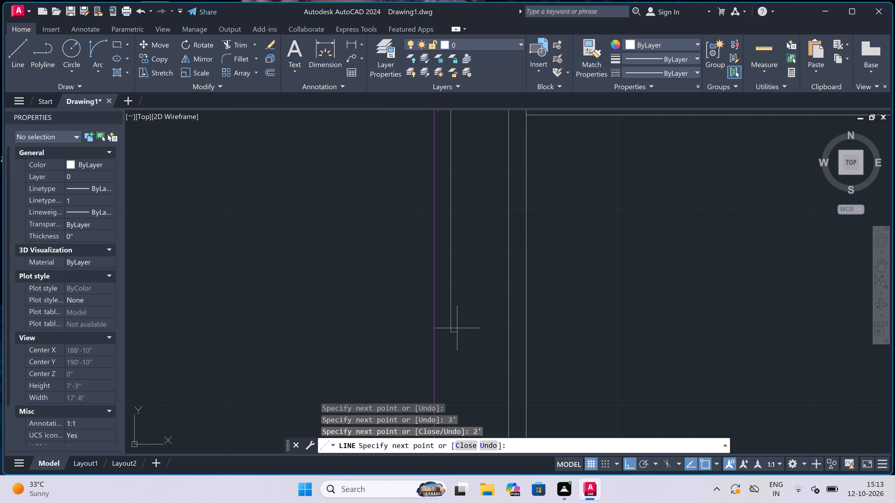
left_click(524, 329)
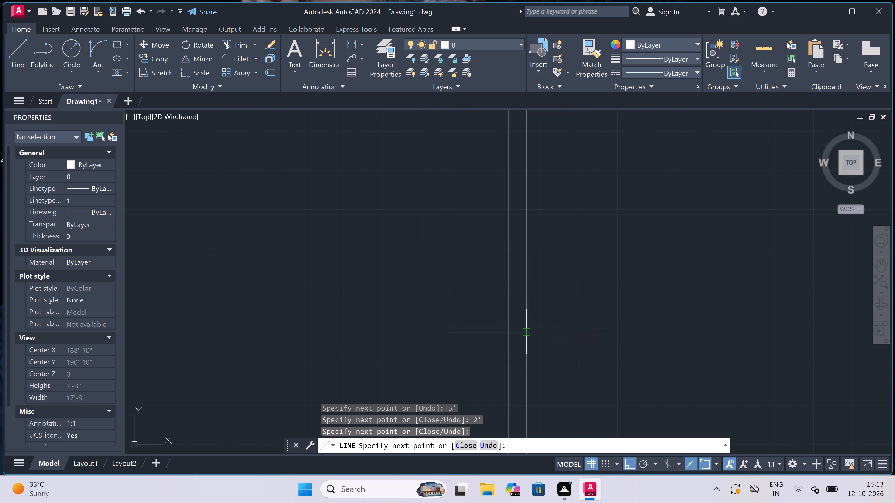
key("Escape")
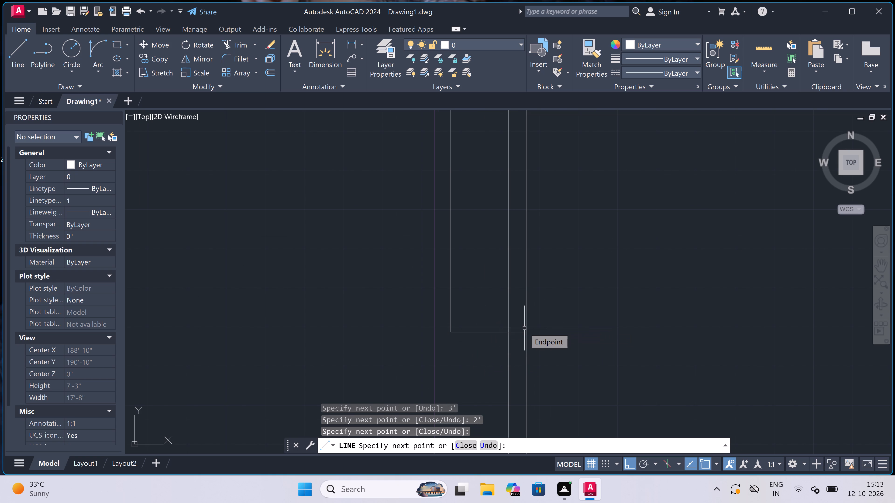
On layer line3, draw a line from the projection's upper outer corner to the outer vertical, 1" down, and back to the projection's side.
scroll(483, 323, "down", 3)
scroll(475, 267, "up", 3)
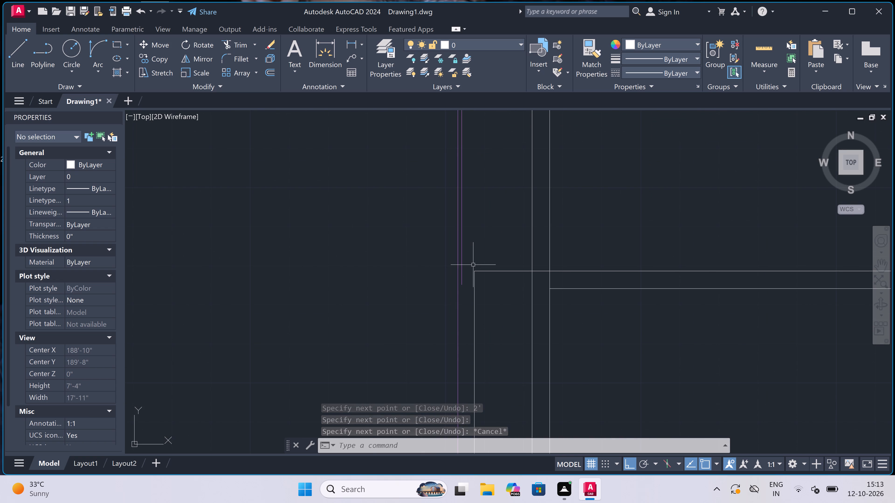
scroll(473, 265, "up", 3)
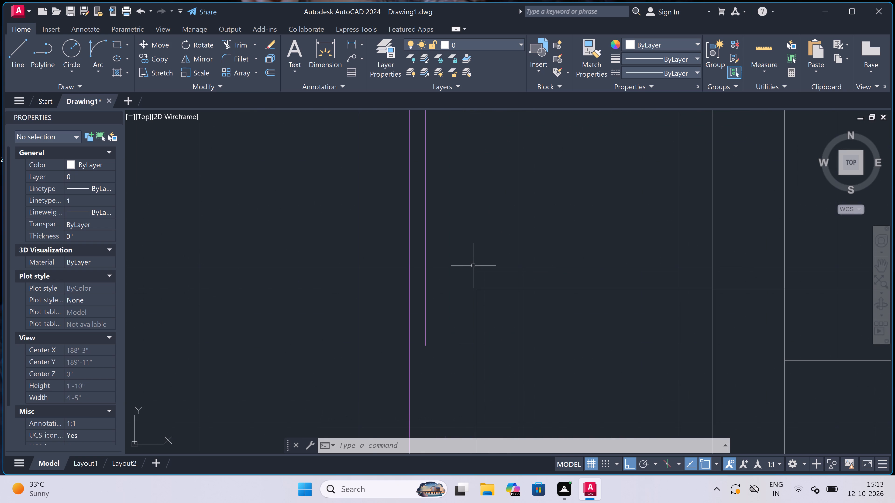
left_click(467, 44)
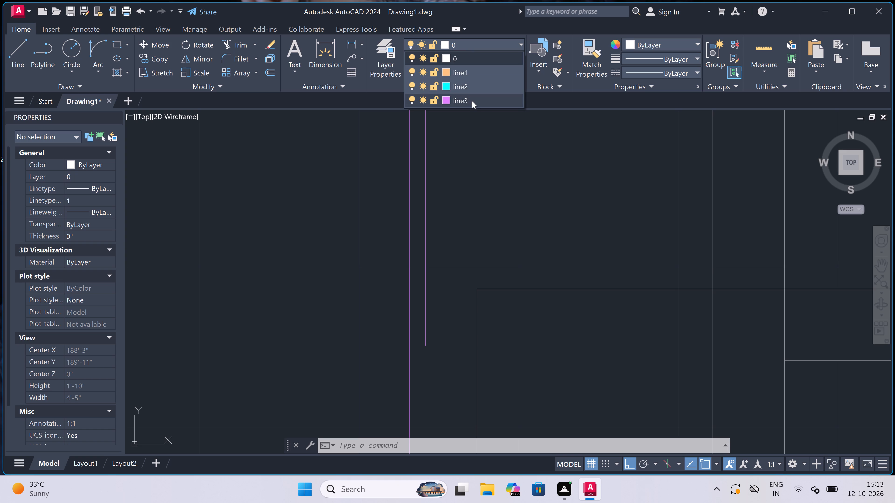
left_click(472, 101)
key("l")
key("space")
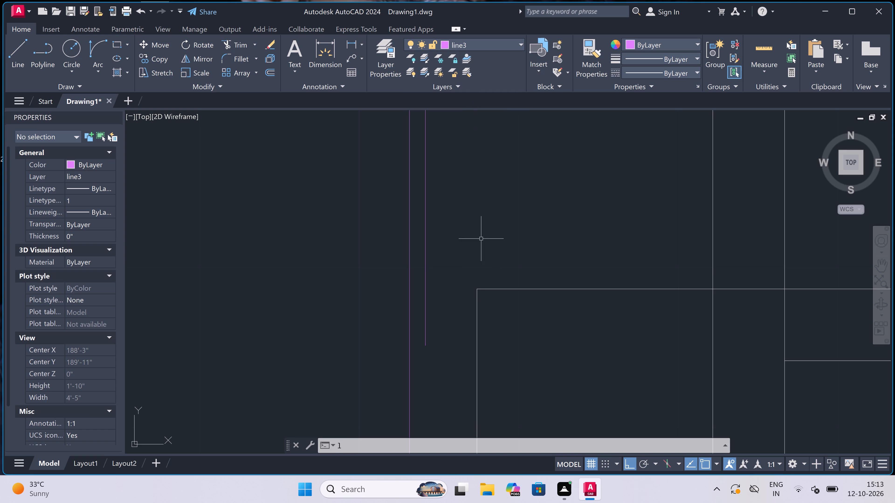
left_click(485, 290)
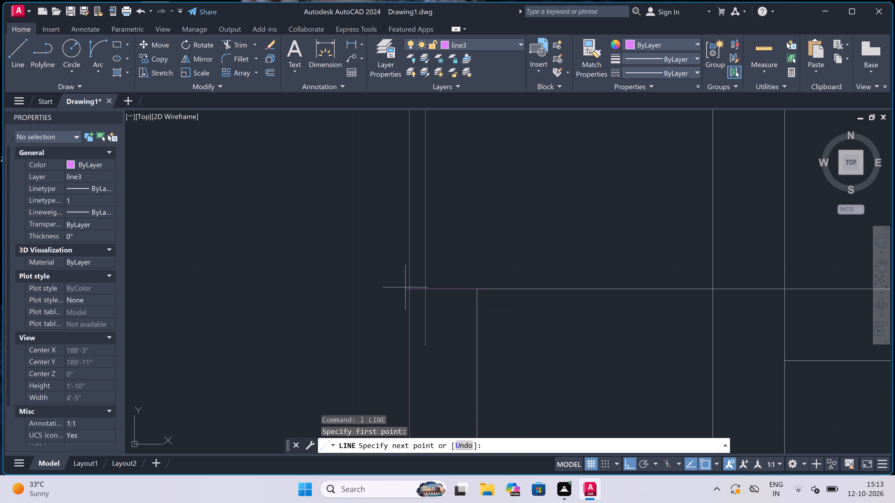
left_click(405, 285)
type("1\"")
key("space")
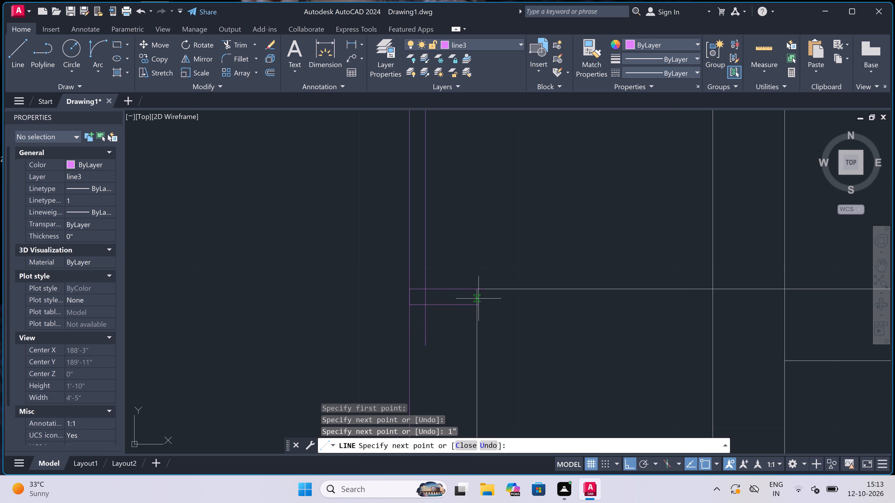
left_click(477, 305)
key("Escape")
Trim the upper short line3 horizontal between the two verticals and the inner vertical between the two horizontals at the lower corner.
key("t")
key("r")
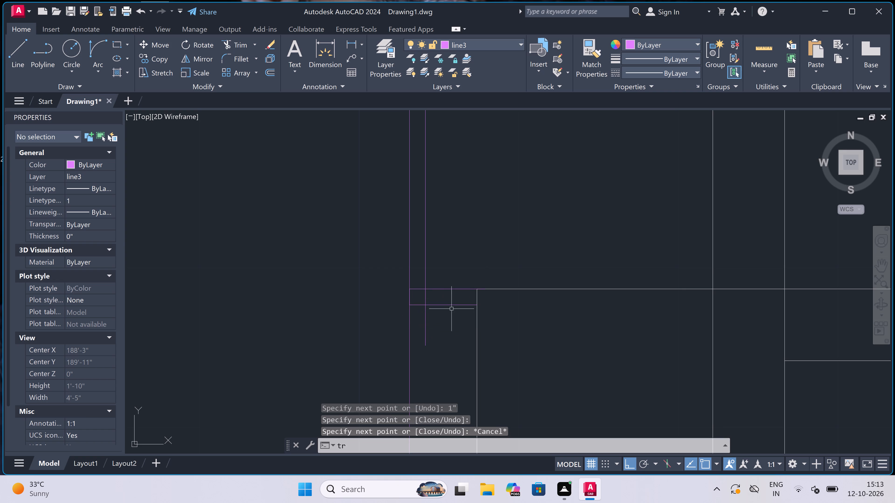
key("space")
scroll(412, 301, "up", 3)
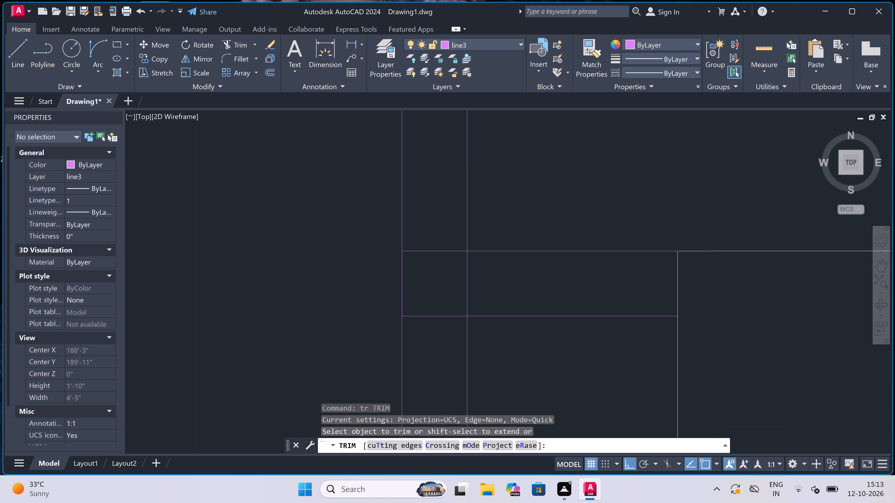
left_click_drag(418, 226, 422, 249)
left_click(434, 299)
left_click_drag(435, 309, 440, 311)
double_click(569, 304)
Trim the inner line3 horizontal's overrun between the two verticals at the outline's upper outer corner.
scroll(298, 307, "down", 5)
scroll(352, 301, "down", 2)
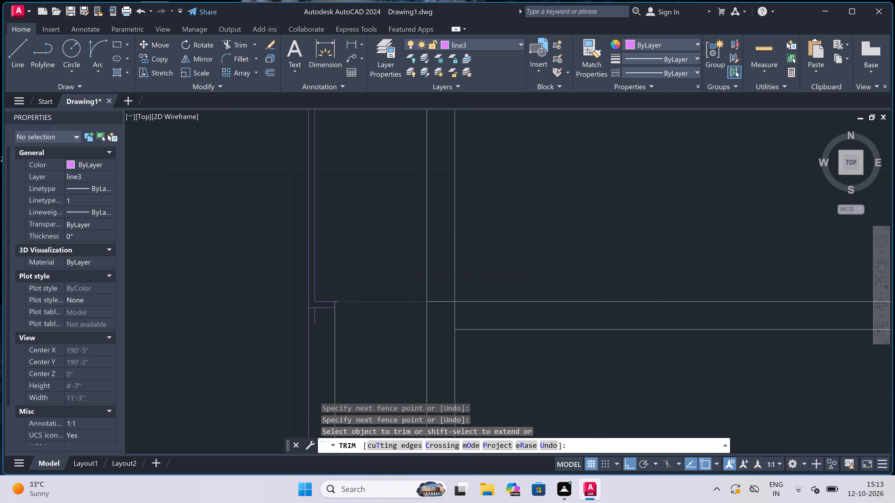
scroll(352, 301, "down", 1)
scroll(333, 226, "down", 5)
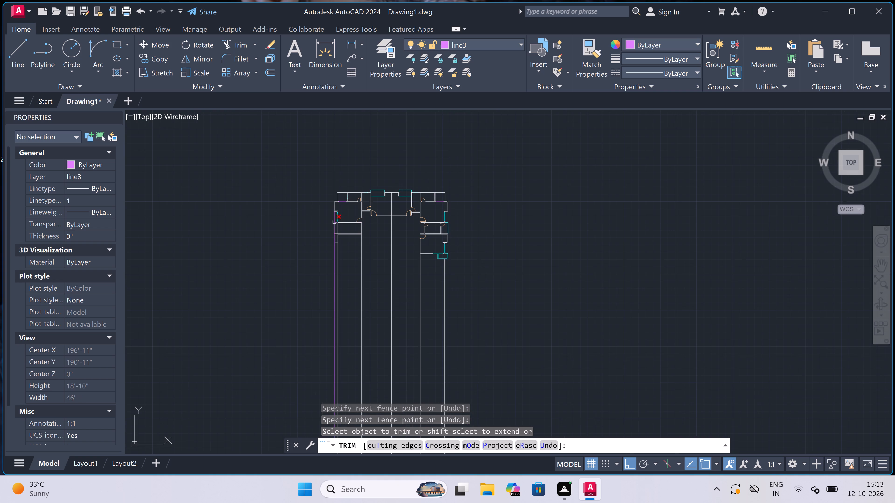
scroll(334, 220, "up", 4)
left_click(341, 206)
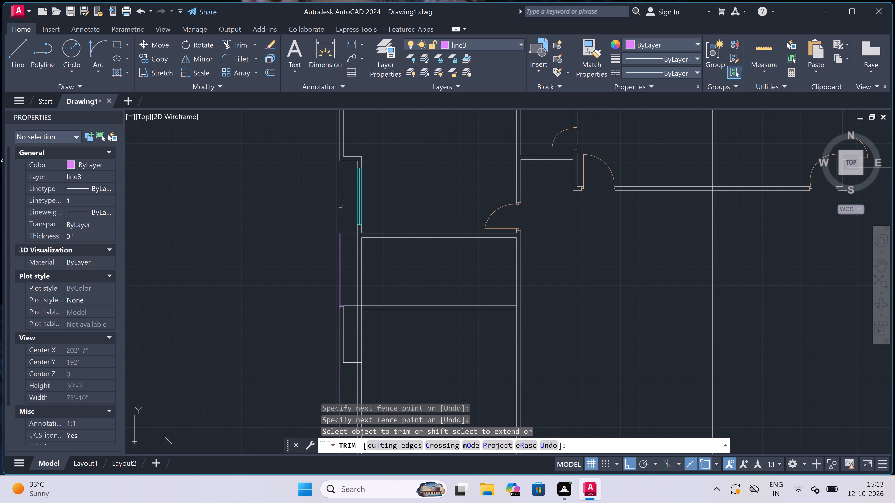
scroll(321, 238, "up", 3)
scroll(363, 228, "up", 3)
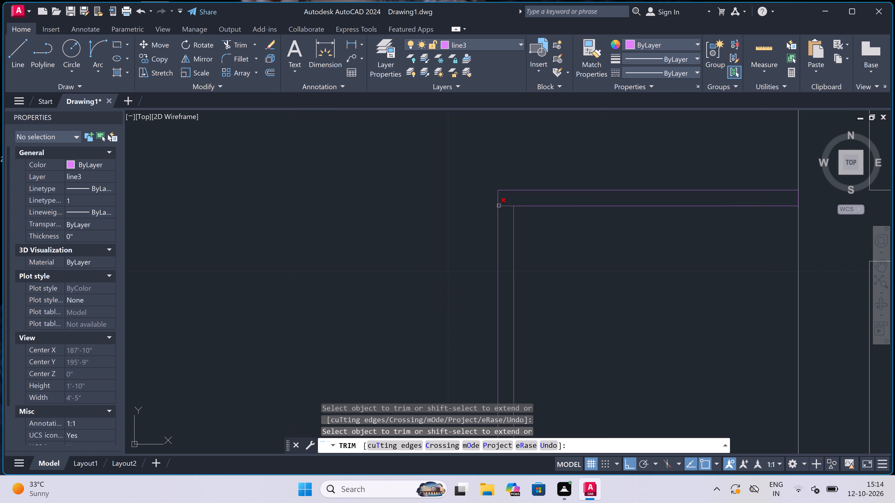
left_click(502, 205)
left_click(503, 207)
Trim away the leftover stub of the inner line3 vertical below the outline's lower corner.
scroll(503, 207, "down", 6)
scroll(507, 244, "up", 2)
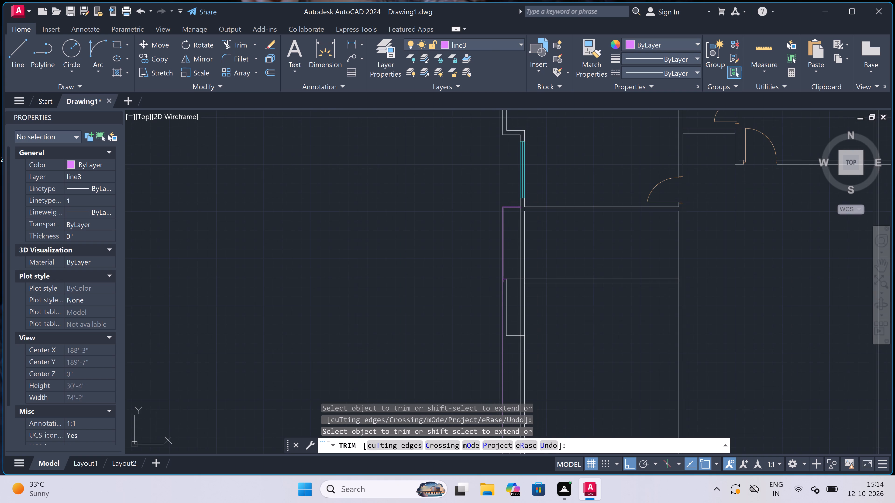
scroll(507, 244, "up", 1)
scroll(512, 321, "down", 2)
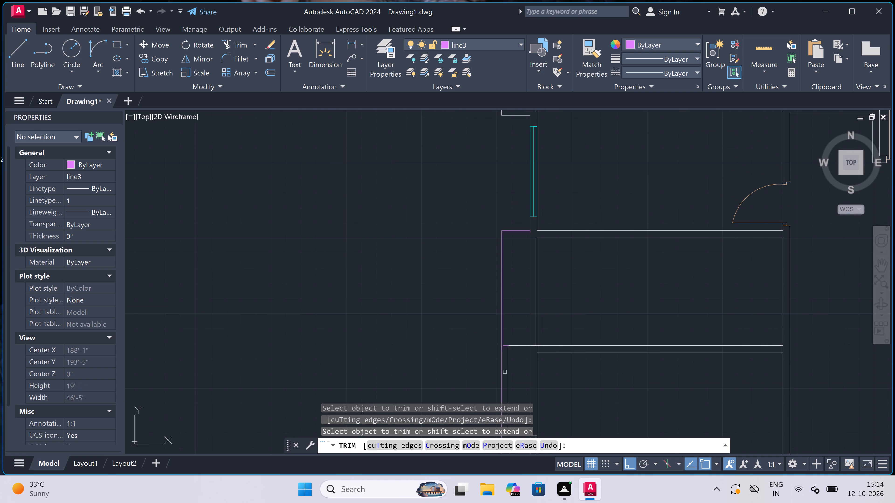
scroll(506, 354, "up", 7)
left_click(456, 257)
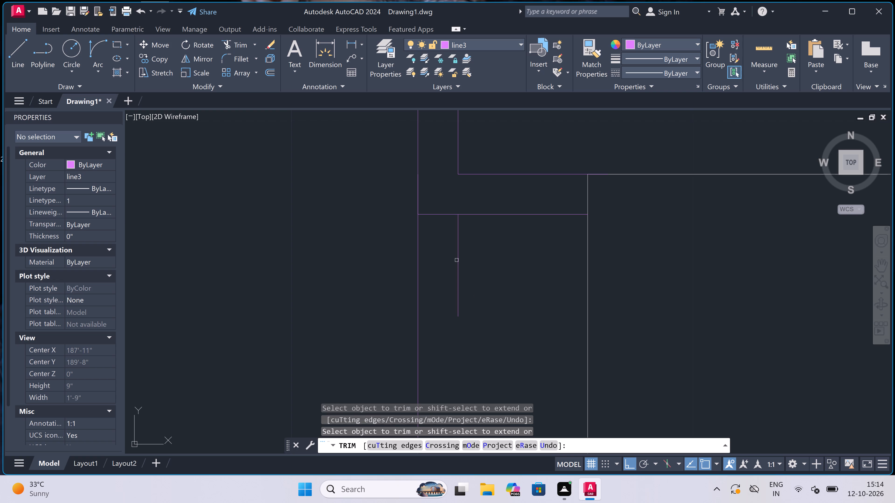
left_click(476, 272)
left_click(464, 289)
Trim both left wall faces across the projection, up to the lower partition's upper face.
scroll(464, 289, "down", 5)
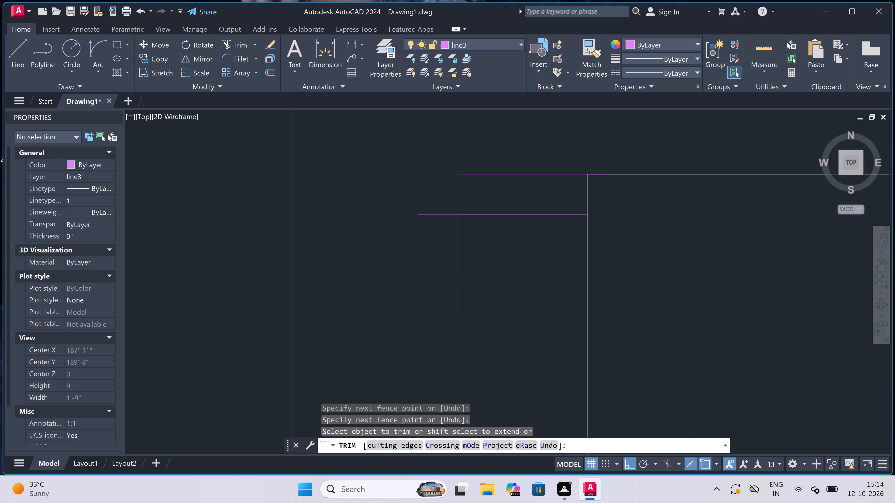
scroll(464, 289, "down", 2)
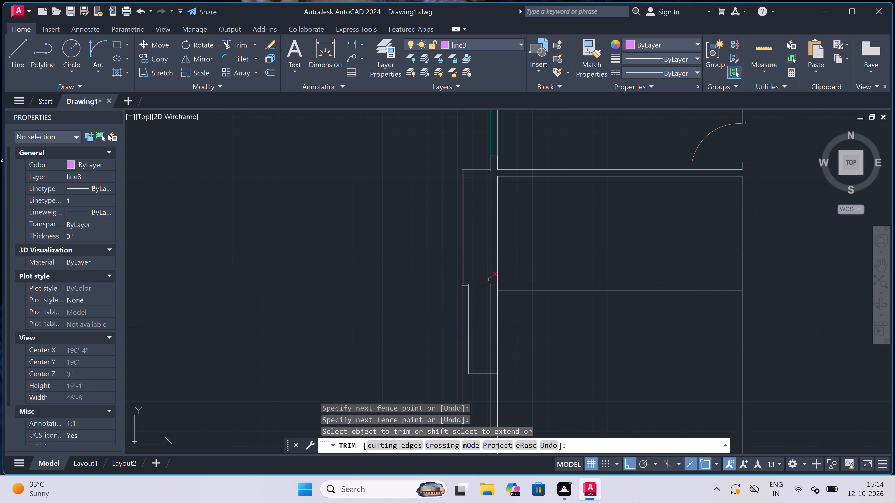
scroll(491, 280, "up", 1)
scroll(496, 297, "down", 1)
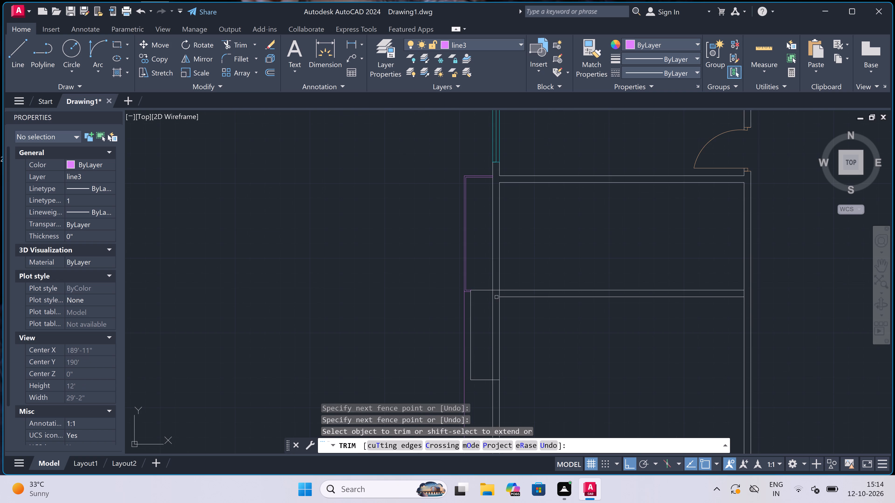
left_click(498, 322)
left_click(510, 321)
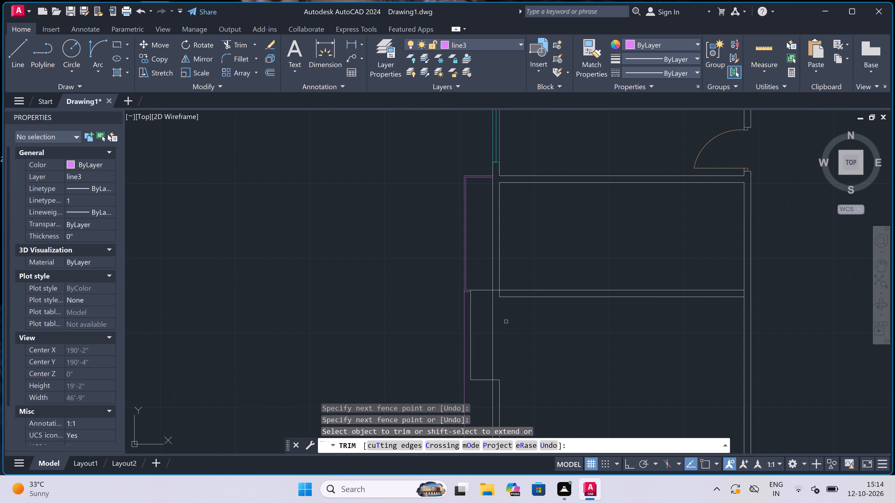
left_click(480, 315)
left_click(482, 315)
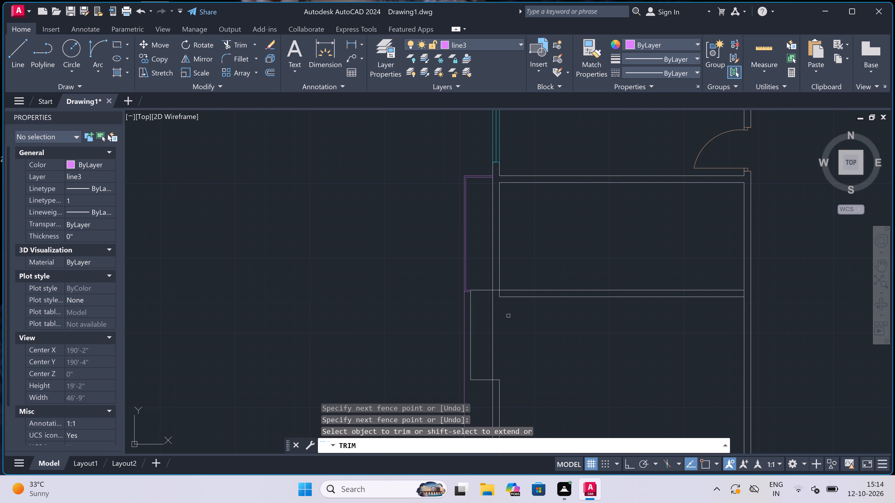
left_click(517, 318)
left_click(491, 313)
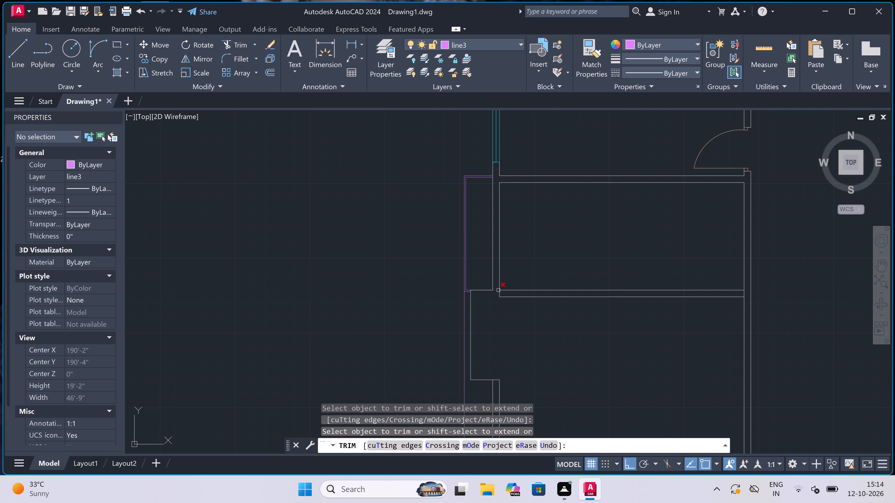
scroll(498, 293, "up", 2)
left_click(499, 293)
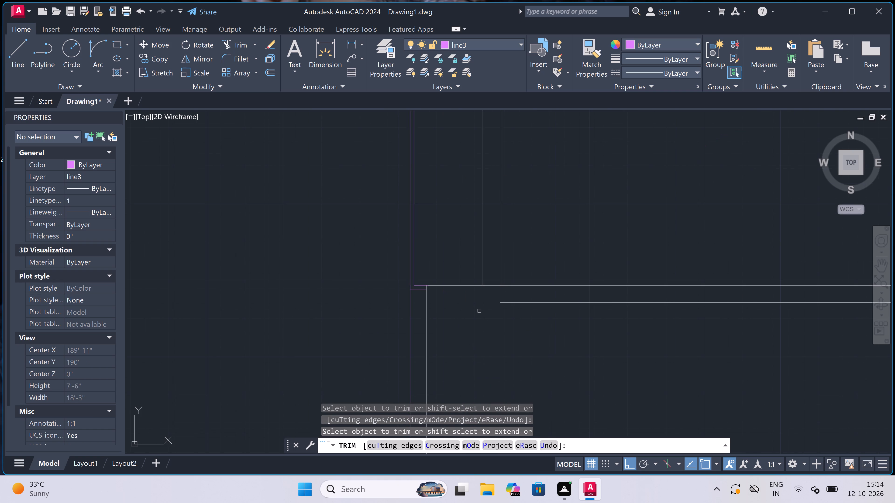
Trim both left wall faces between the upper and lower partitions, opening the 6' room toward the line3 outline.
scroll(482, 289, "down", 3)
left_click(490, 262)
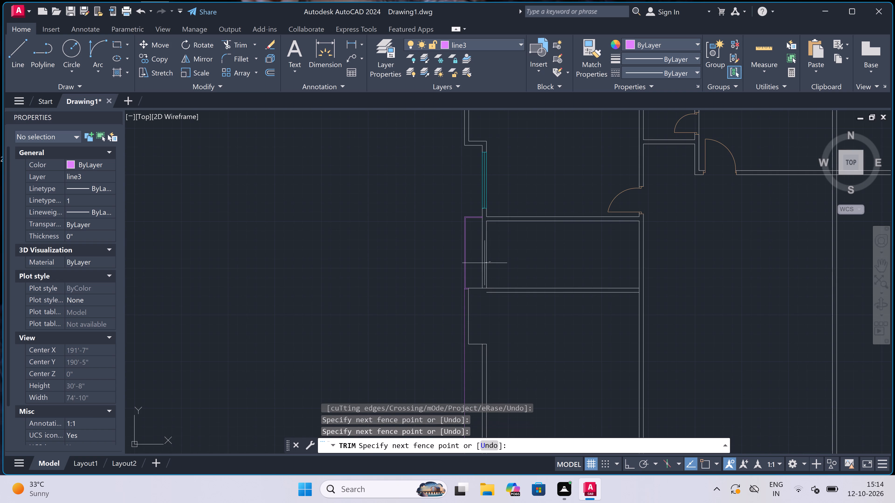
double_click(478, 263)
scroll(485, 222, "up", 4)
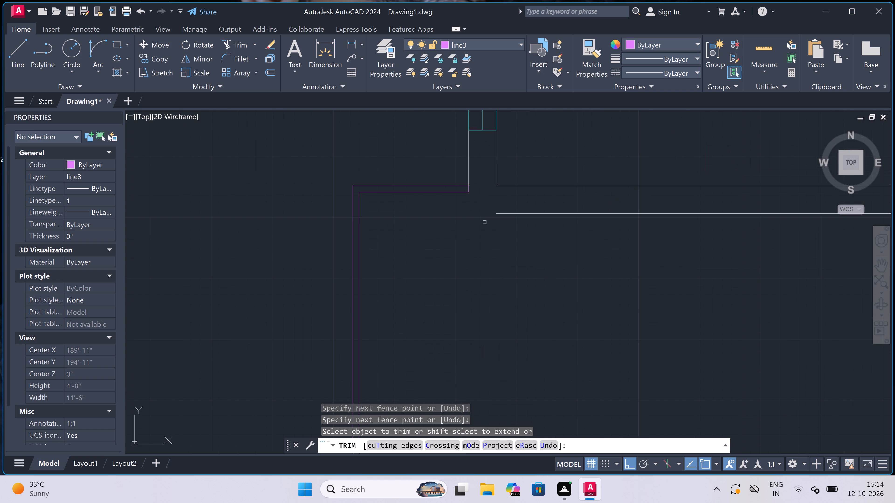
key("Escape")
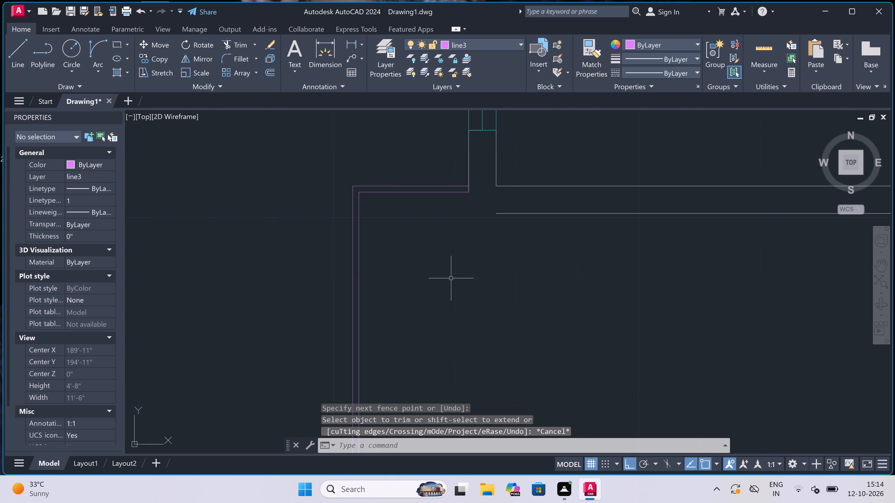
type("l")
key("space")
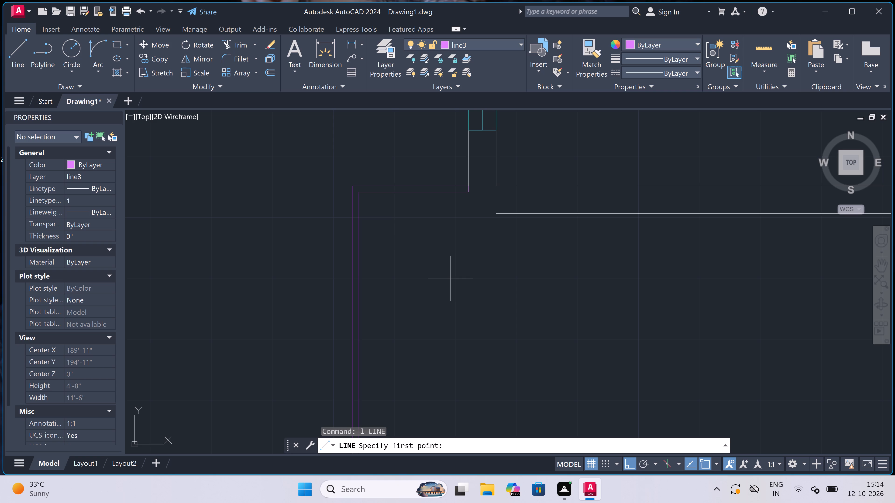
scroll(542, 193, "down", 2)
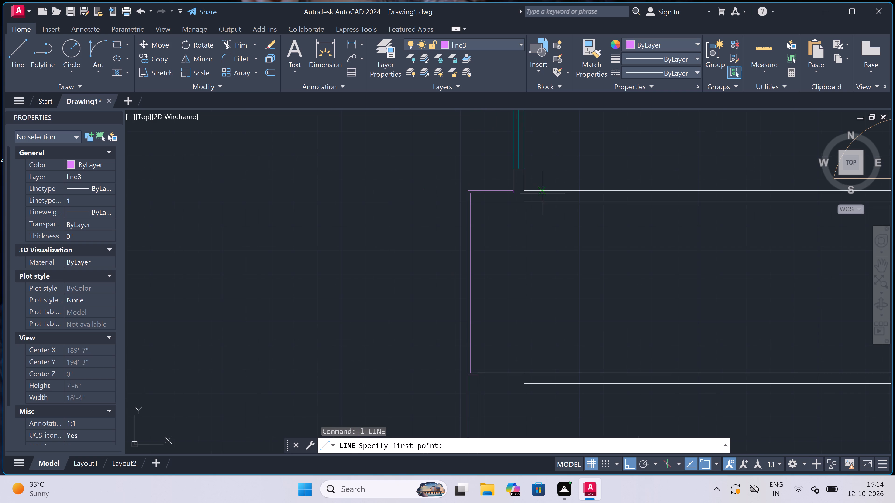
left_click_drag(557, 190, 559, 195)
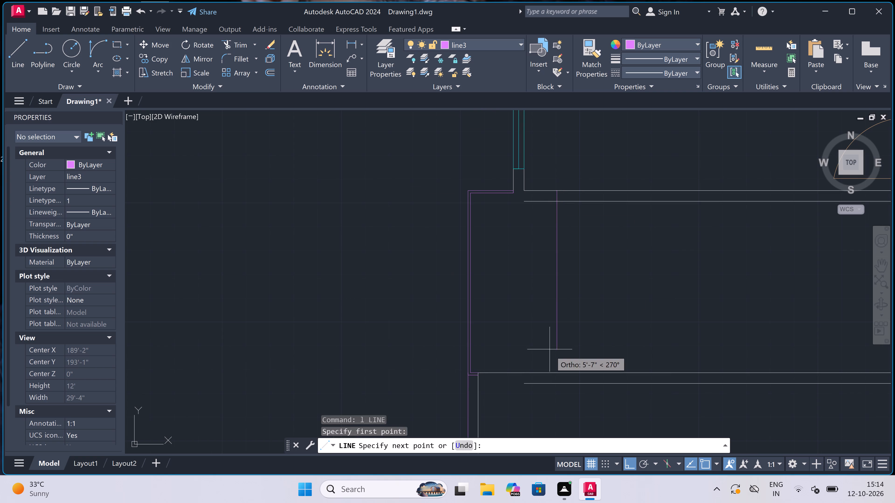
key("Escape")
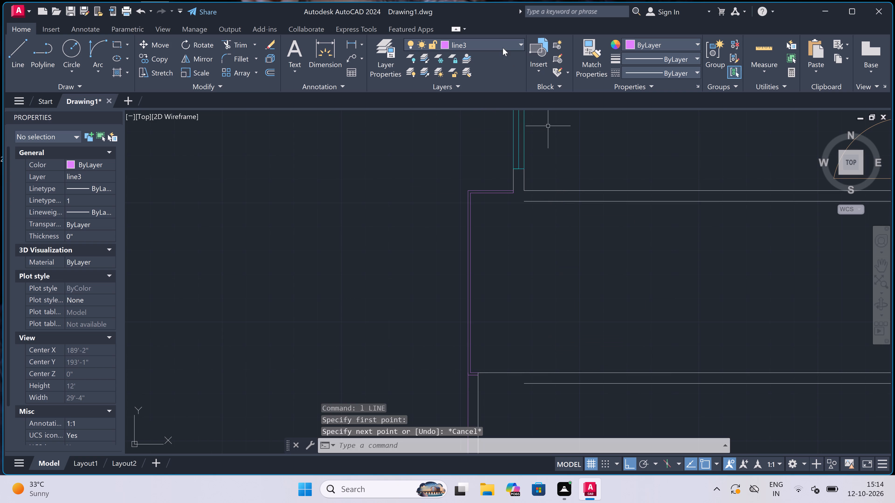
Make layer 0 the current layer.
left_click(503, 40)
left_click_drag(484, 58, 487, 63)
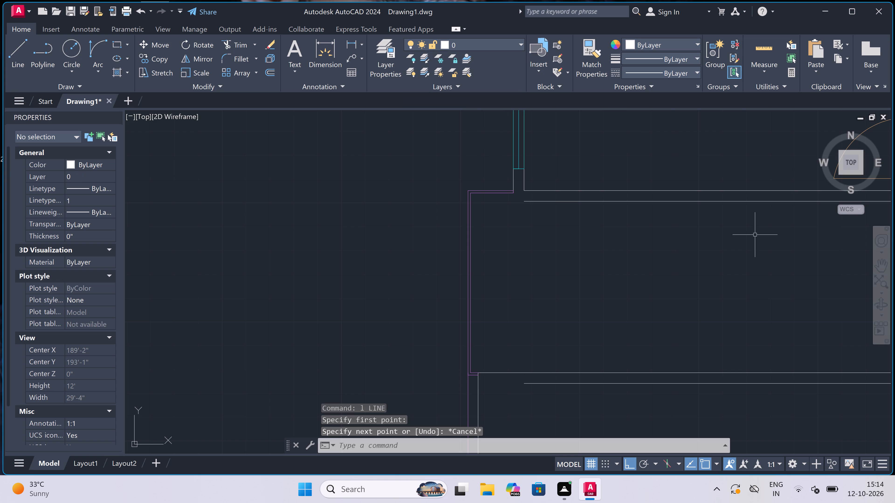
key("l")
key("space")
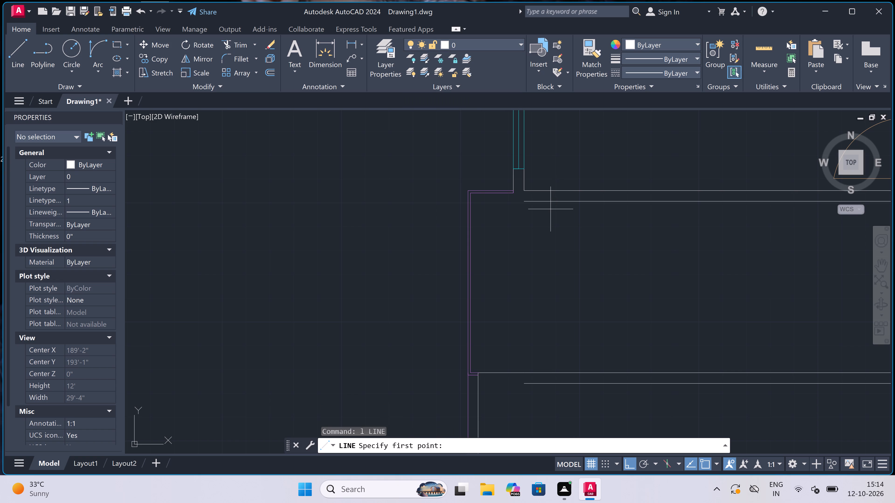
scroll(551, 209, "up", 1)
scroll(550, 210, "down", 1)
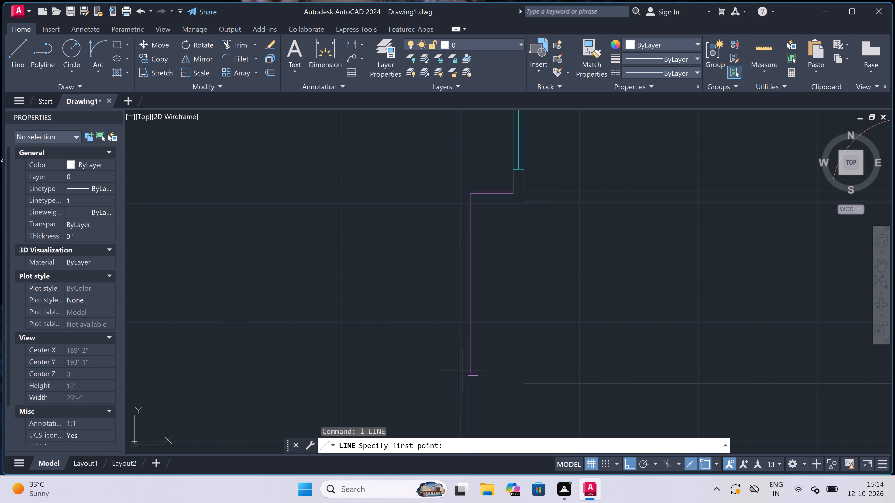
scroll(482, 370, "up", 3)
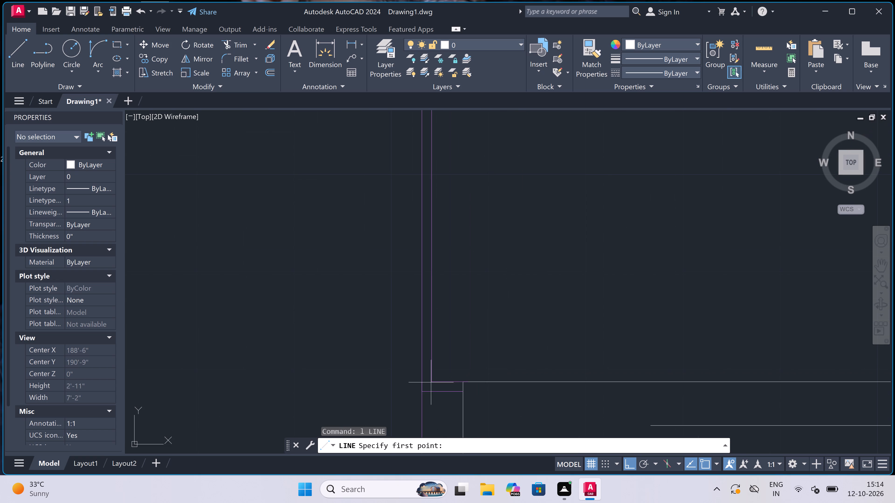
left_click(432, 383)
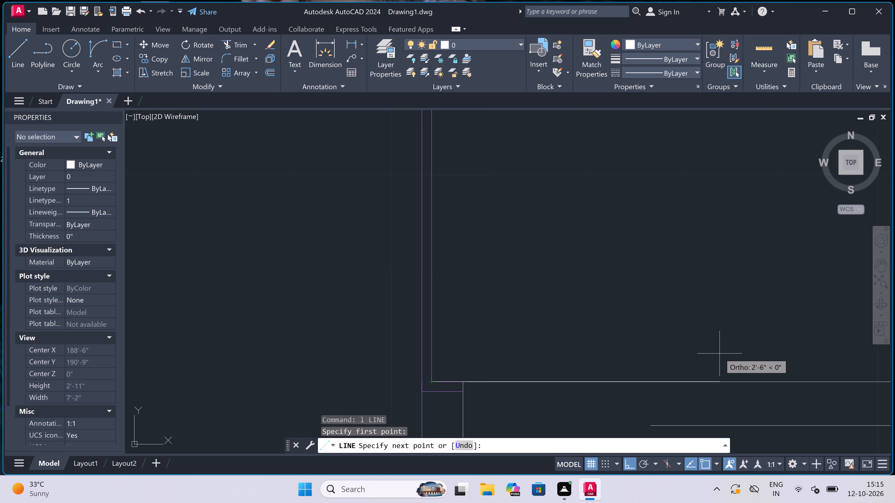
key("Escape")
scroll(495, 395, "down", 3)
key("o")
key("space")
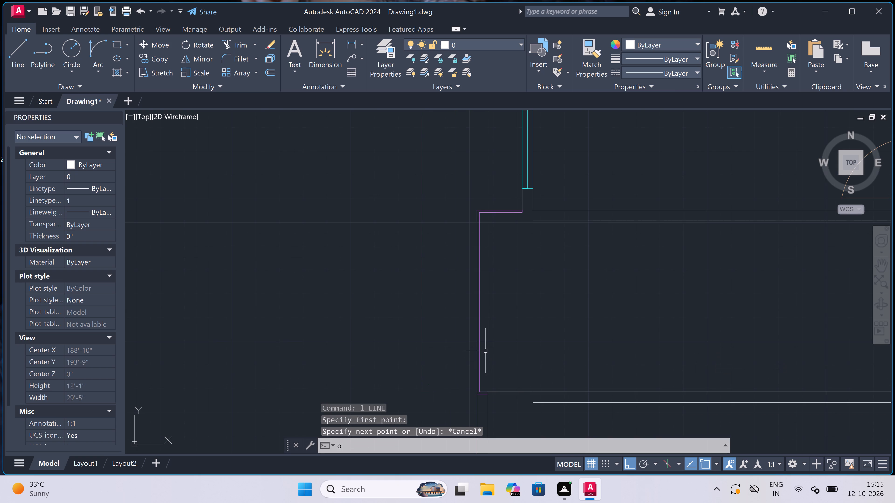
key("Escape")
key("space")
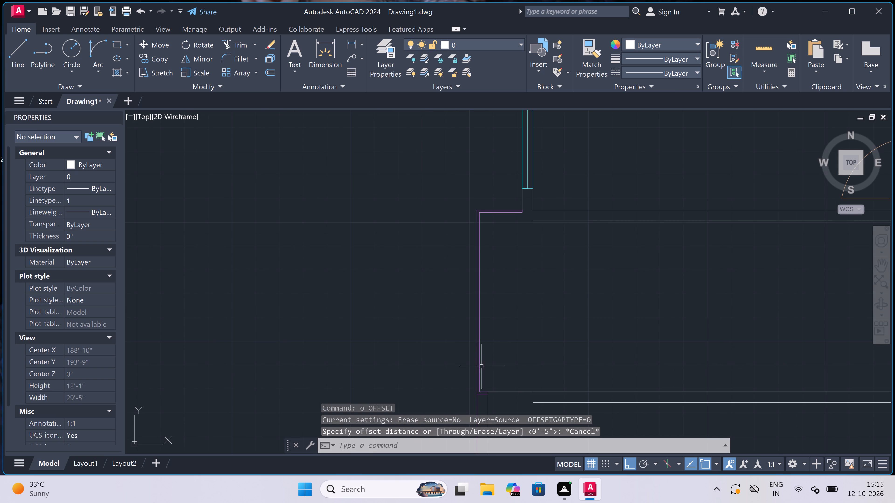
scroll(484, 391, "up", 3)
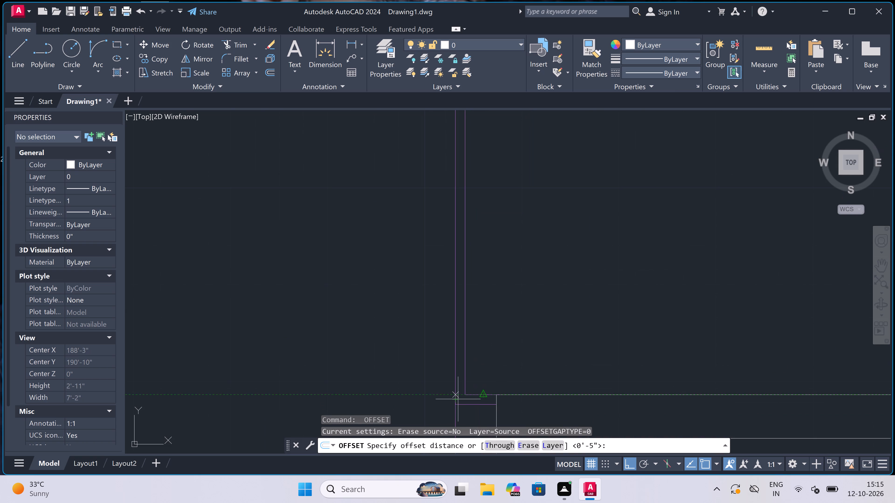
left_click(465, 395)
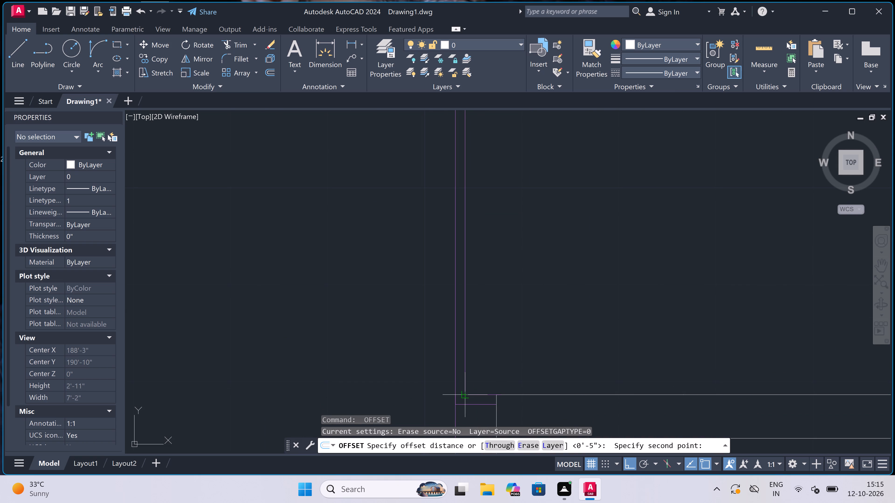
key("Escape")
Draw a 4.5" thick cross wall between the lower and upper partitions, starting 3' in from the line3 outline's lower inner corner.
type("l")
key("space")
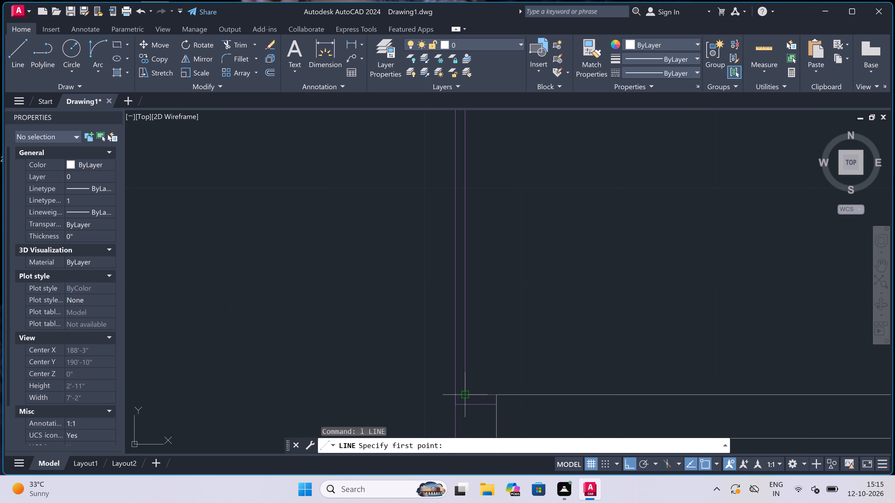
left_click(465, 396)
type("3'")
key("space")
scroll(653, 355, "down", 3)
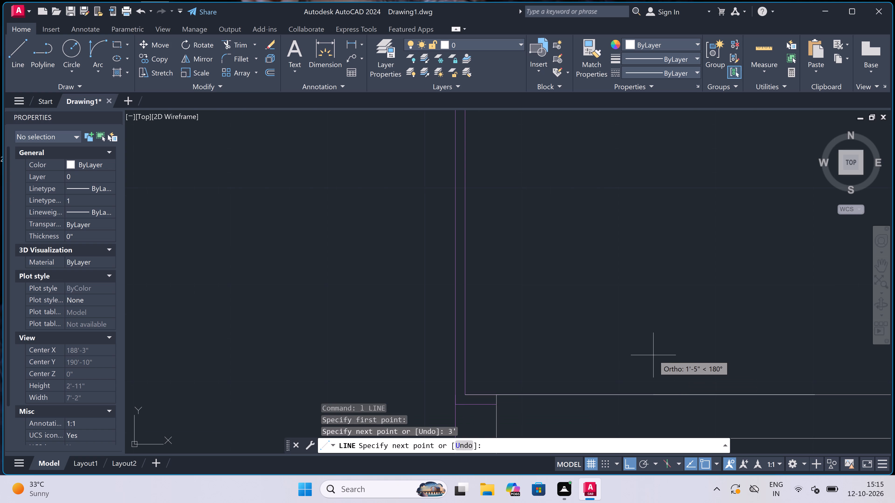
scroll(653, 355, "down", 2)
scroll(685, 300, "up", 2)
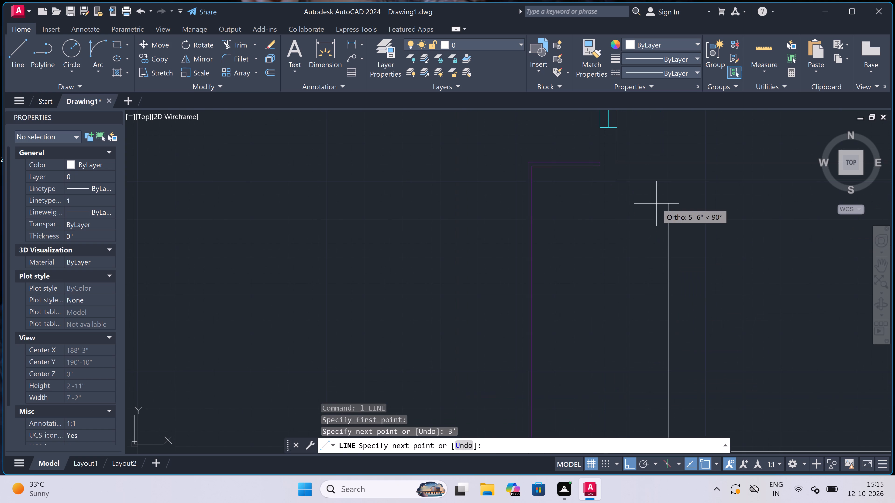
left_click(671, 177)
type("4.5\"")
key("space")
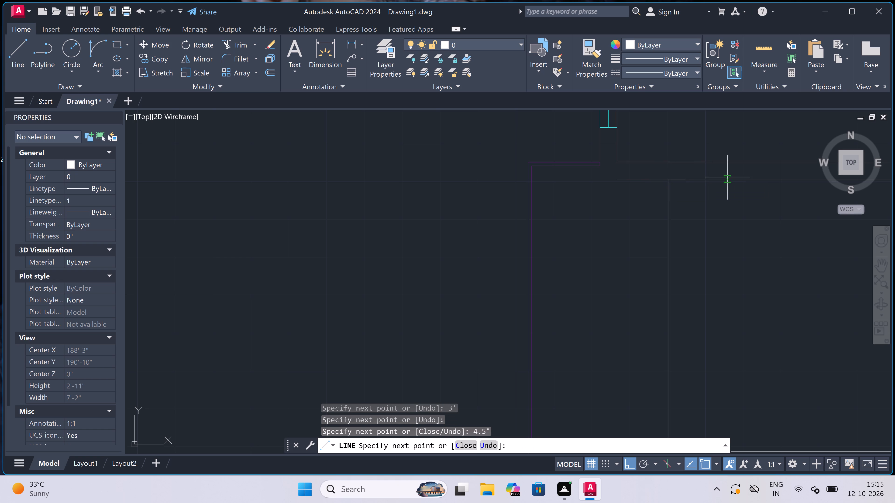
scroll(720, 185, "down", 2)
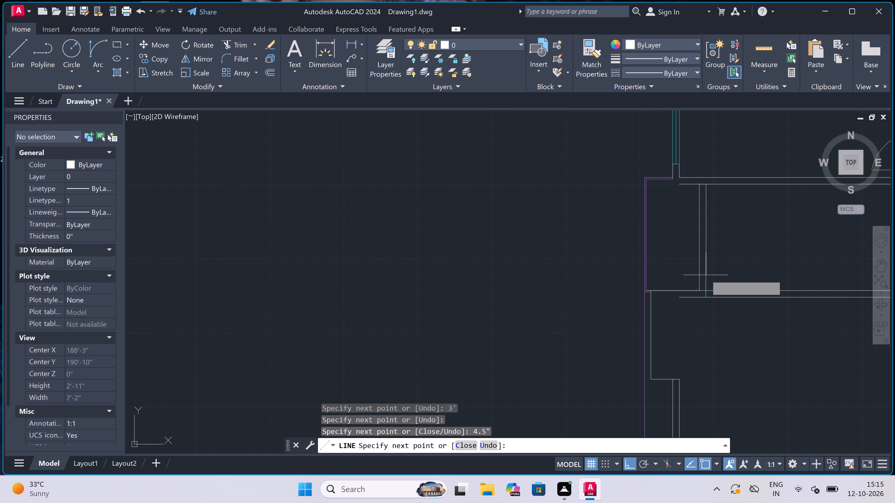
scroll(708, 292, "up", 3)
left_click(702, 285)
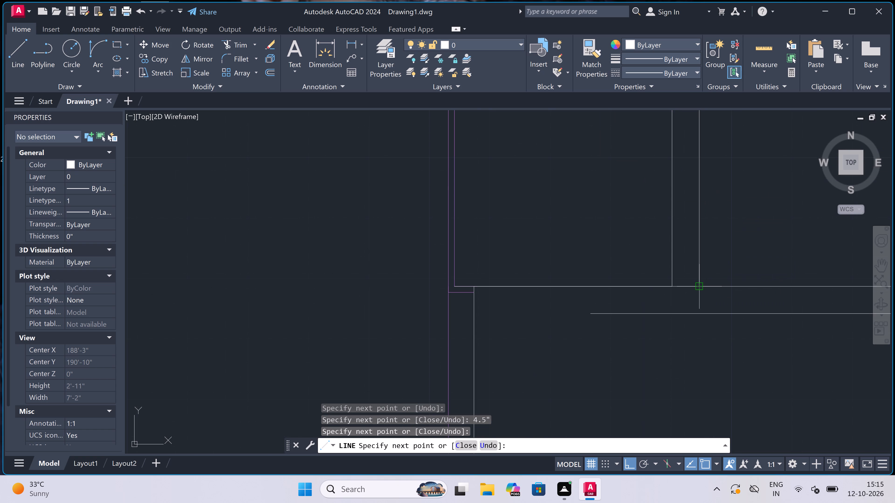
key("Escape")
Draw a line extending the lower partition's lower face to the outer face of the wall projection.
scroll(474, 291, "down", 5)
scroll(511, 267, "up", 2)
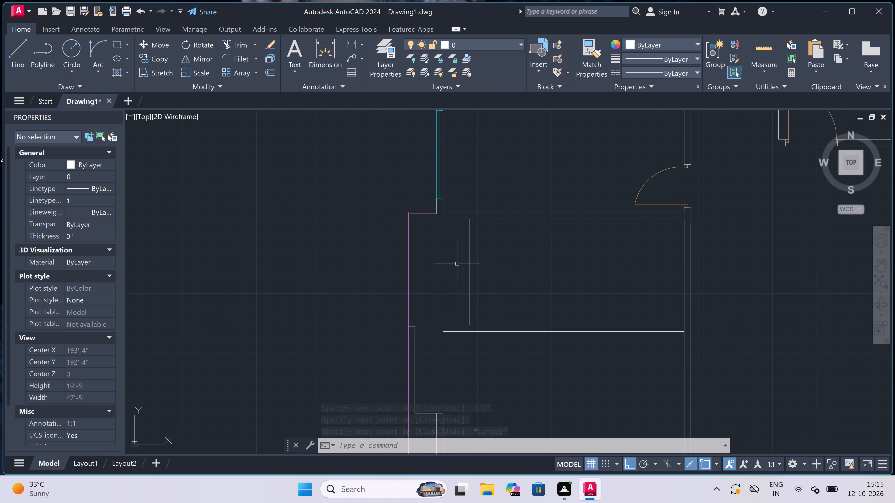
scroll(457, 265, "down", 1)
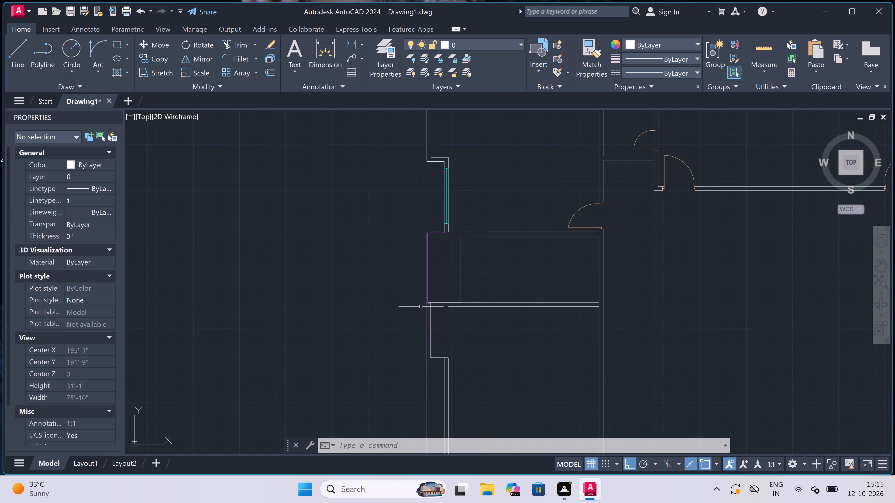
scroll(433, 317, "up", 2)
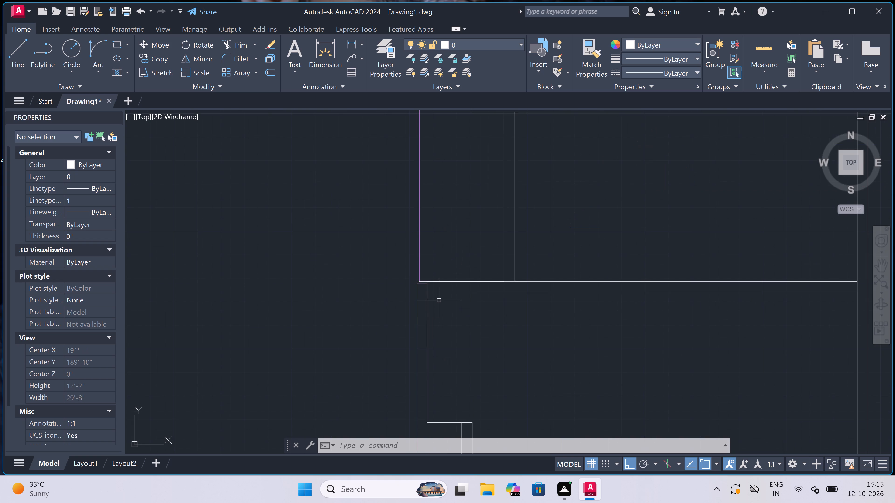
type("l")
key("space")
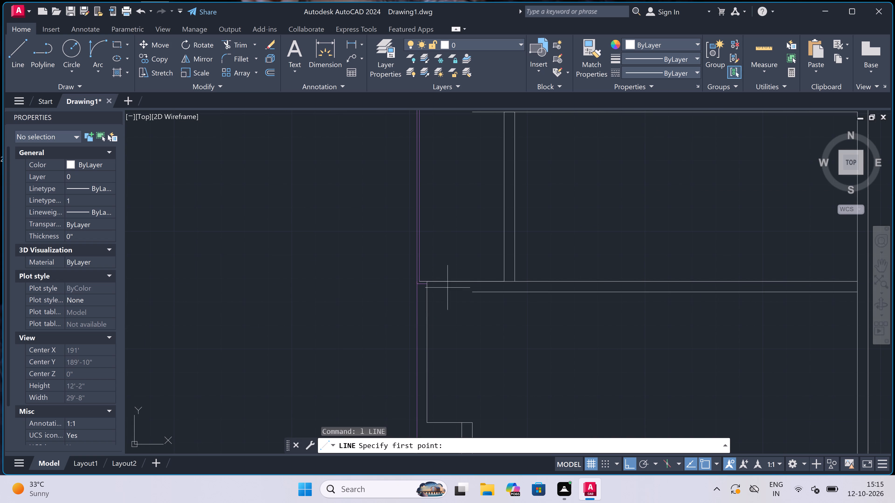
left_click(476, 292)
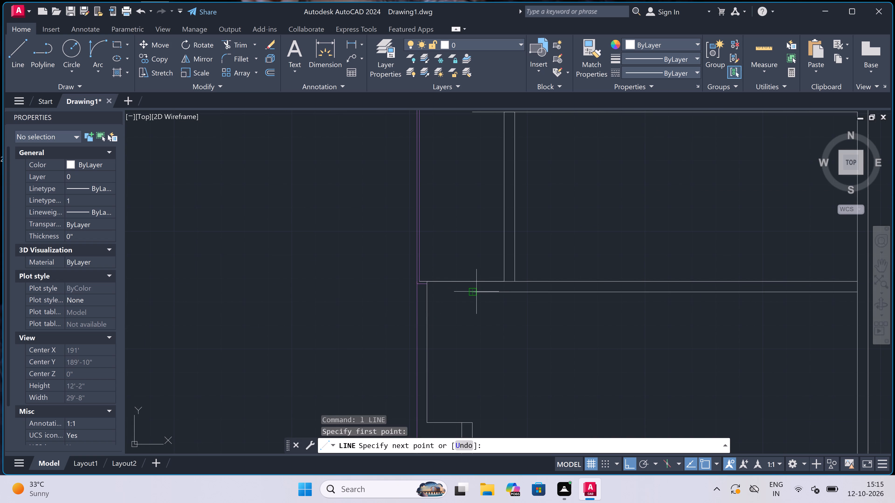
left_click(426, 291)
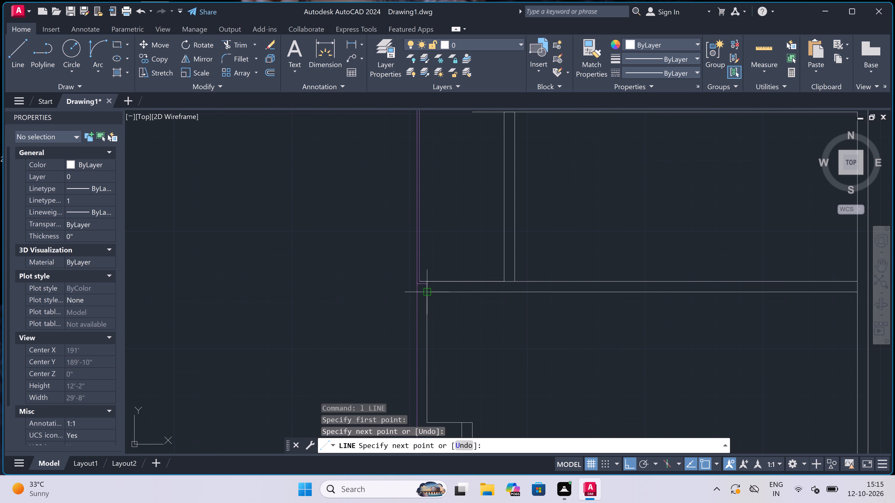
Draw the wall projection's inner faces 4.5" inside its outer faces, from the lower partition around to the main wall's inner face.
type("4.5\"")
key("space")
scroll(468, 270, "down", 3)
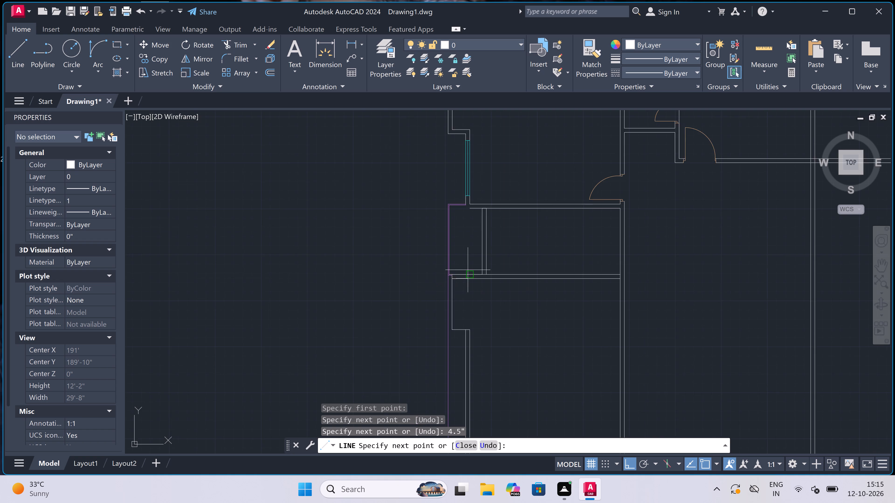
scroll(465, 309, "up", 3)
scroll(441, 302, "up", 3)
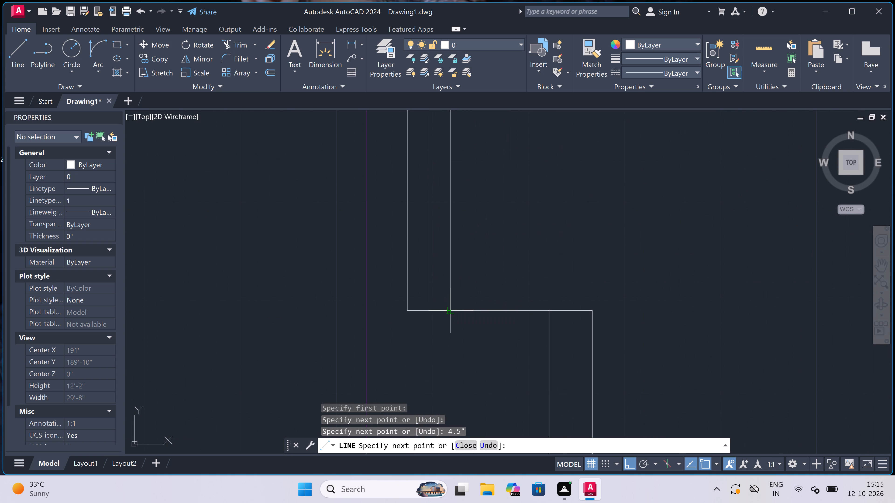
left_click(450, 310)
type("4.5\"")
key("space")
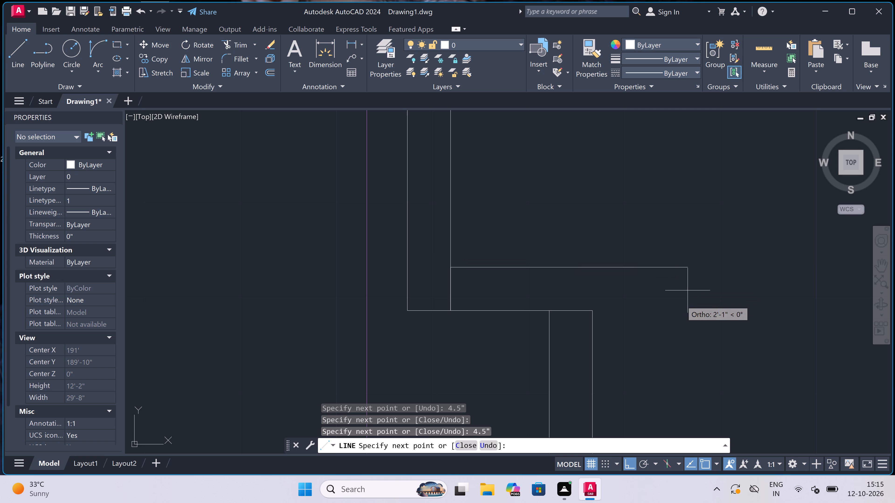
left_click(590, 273)
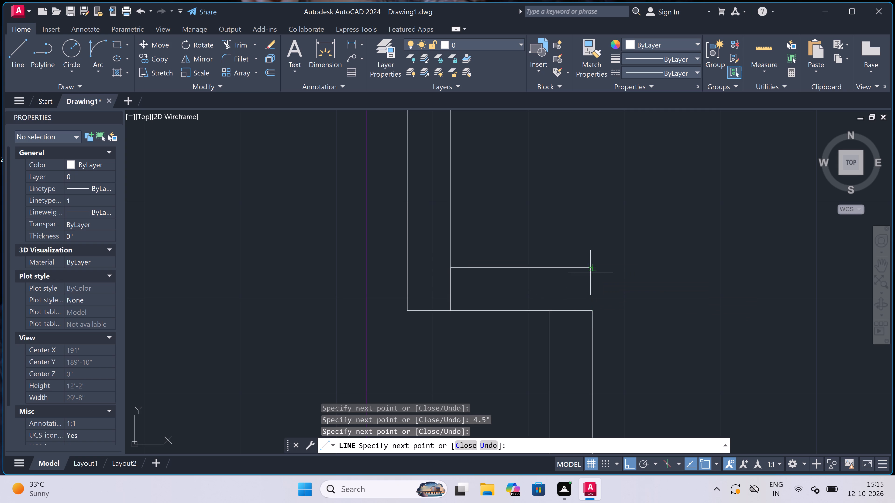
left_click(595, 309)
key("Escape")
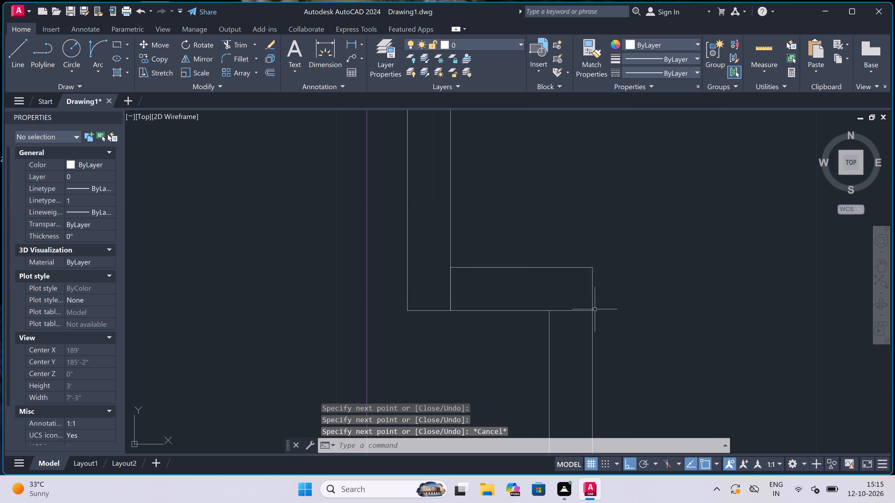
Trim the leftover line segments crossing the wall thickness at both corners of the projection's lower end.
type("tr")
key("space")
left_click(588, 321)
double_click(579, 297)
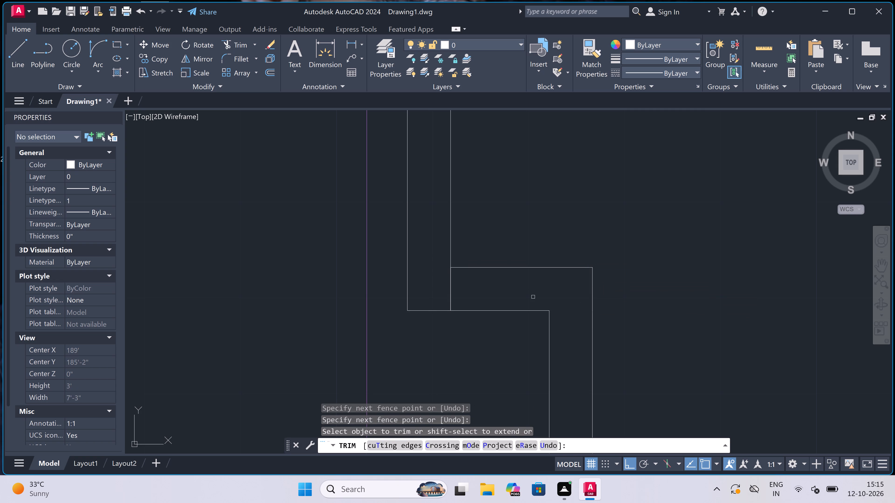
double_click(459, 291)
left_click(439, 290)
Trim the lower partition's lower face across the projection wall's 4.5" thickness.
scroll(439, 289, "down", 4)
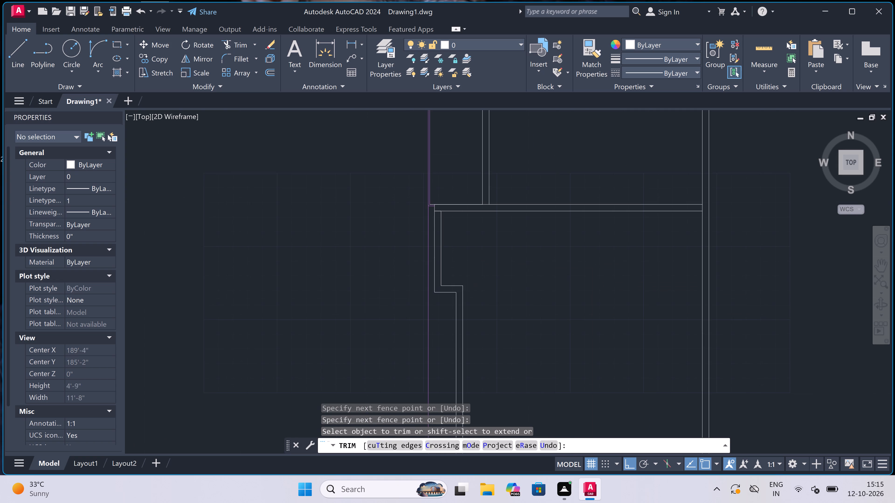
scroll(436, 222, "up", 3)
left_click(444, 180)
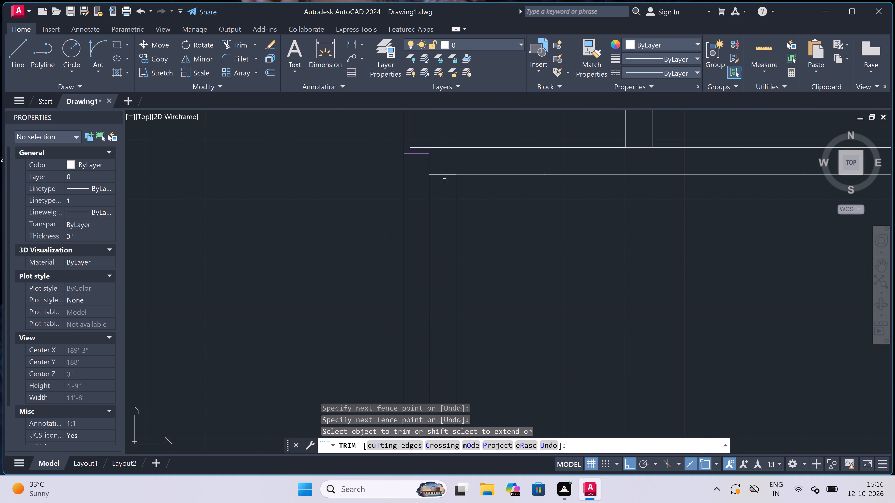
left_click(446, 167)
key("space")
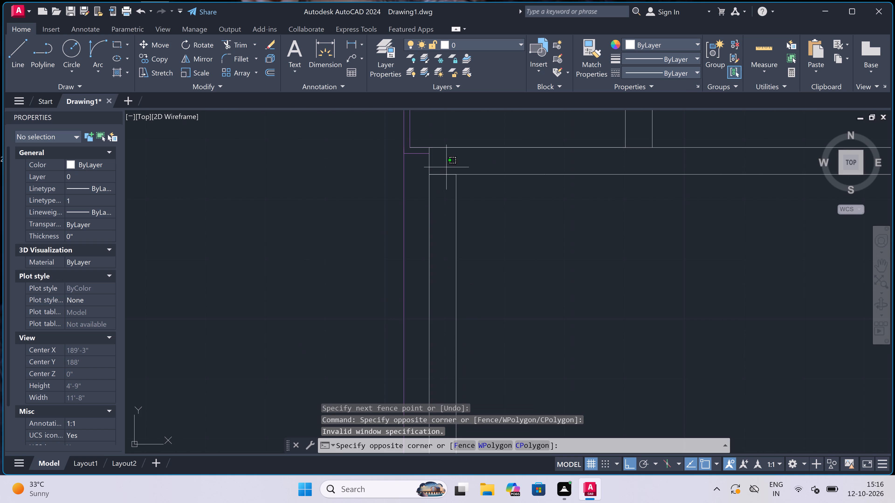
left_click(446, 167)
key("space")
left_click_drag(444, 161, 444, 164)
left_click(441, 203)
Erase the 3' layer 0 construction line overlapping the line3 outline's lower inner edge.
scroll(442, 200, "down", 3)
scroll(435, 180, "up", 3)
scroll(436, 205, "up", 1)
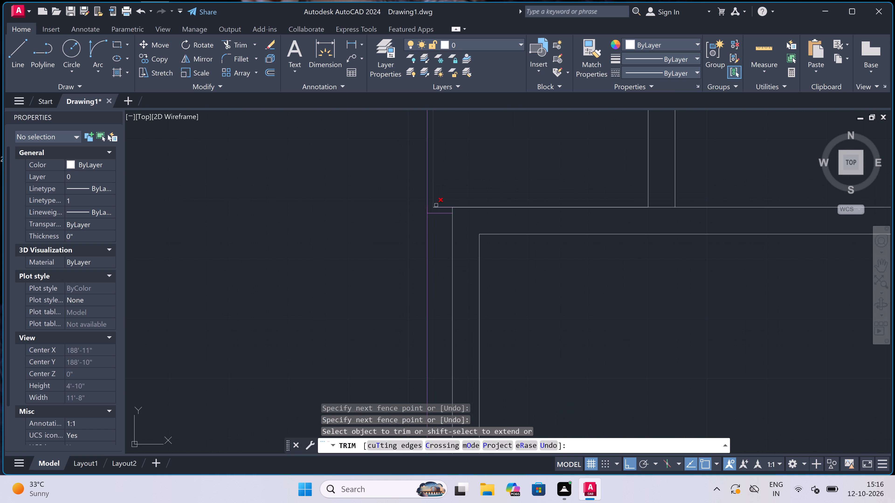
scroll(436, 205, "up", 5)
key("Escape")
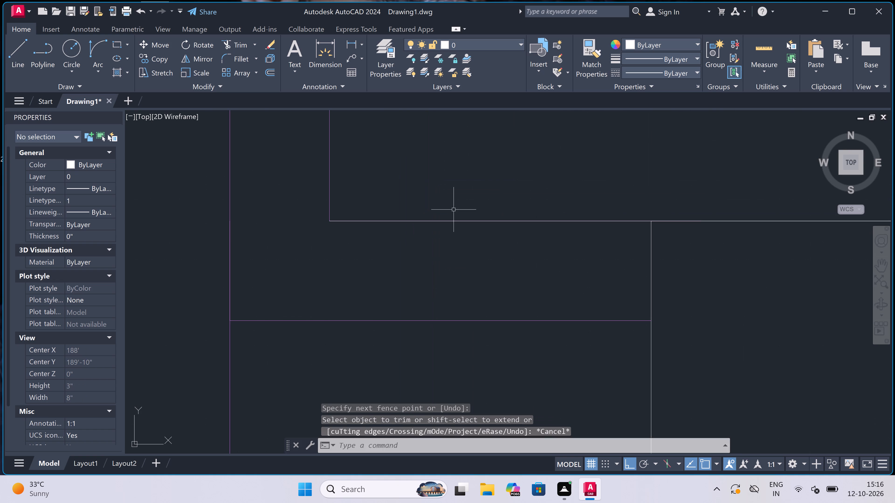
left_click(450, 221)
key("Delete")
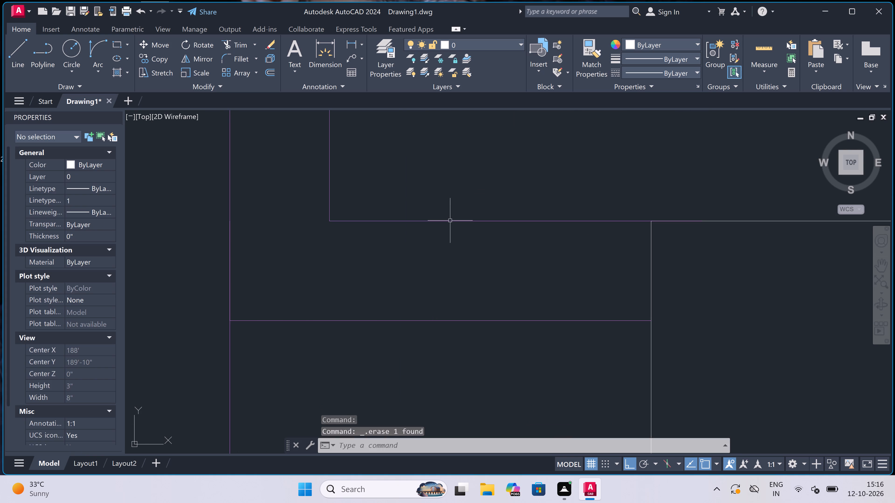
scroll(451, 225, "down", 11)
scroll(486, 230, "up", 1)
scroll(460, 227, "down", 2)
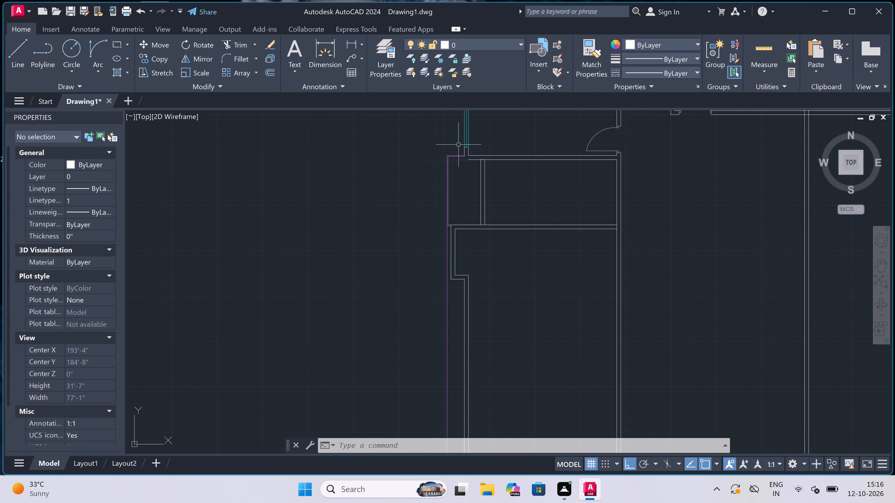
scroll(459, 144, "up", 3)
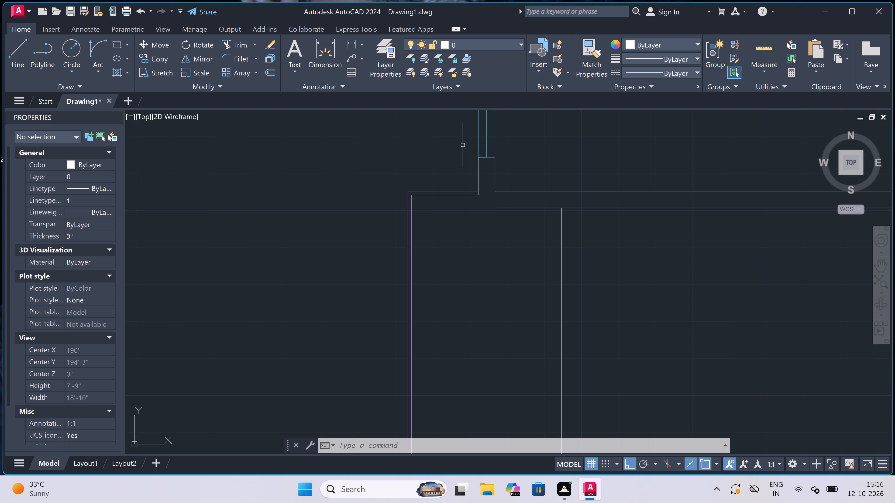
Extend the window wall's outer face downward and join it to the main wall's lower face in a sharp corner using Fillet.
key("e")
key("x")
key("space")
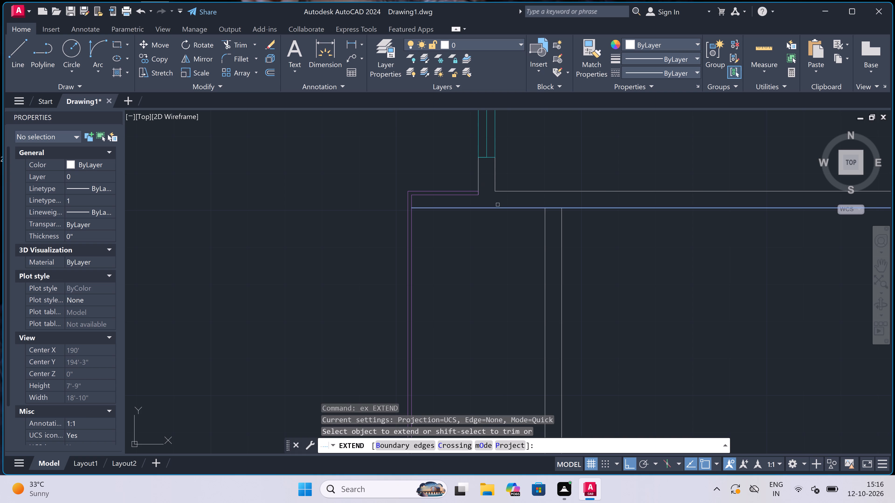
left_click(478, 185)
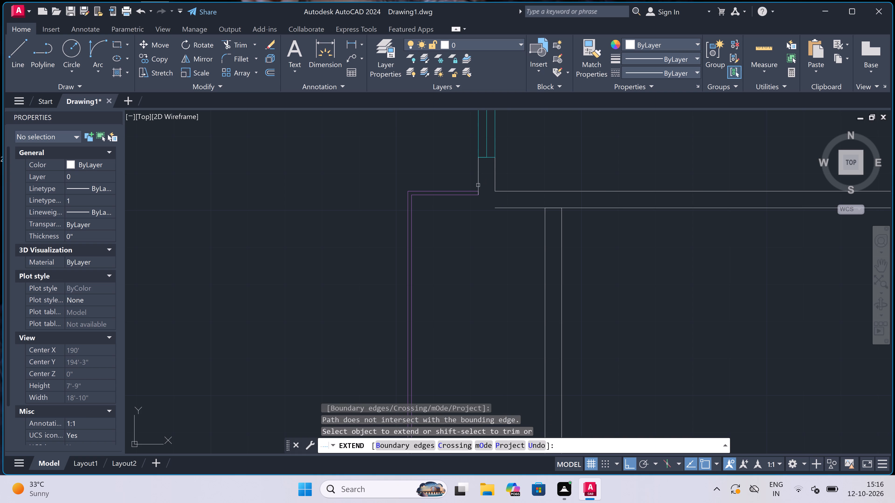
key("Escape")
key("f")
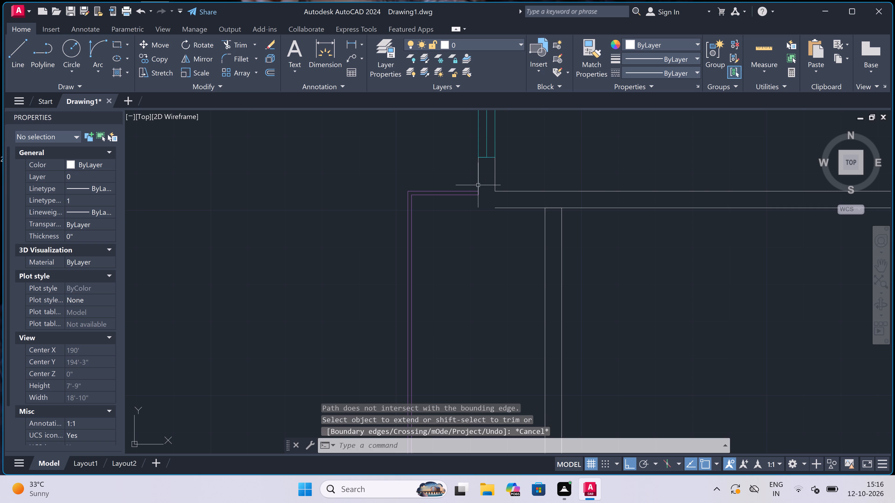
key("space")
left_click(499, 208)
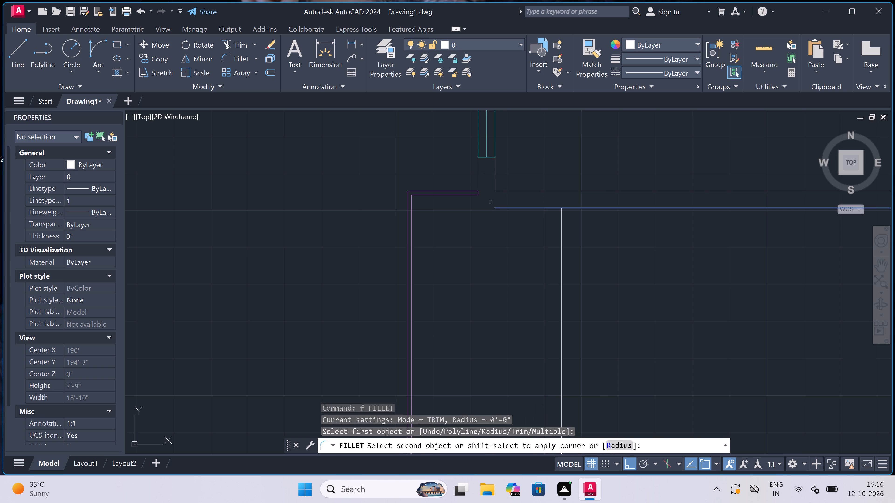
left_click(477, 173)
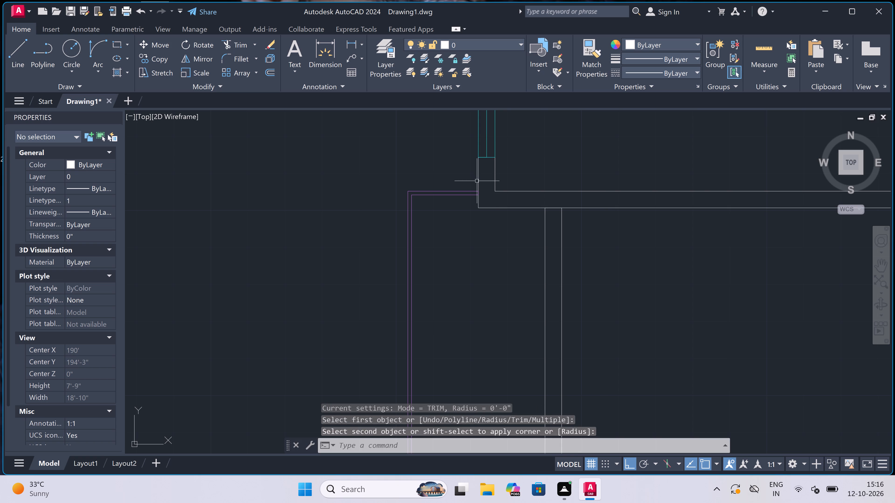
On layer line1, draw the upper door jamb across the cross wall, with a 2" stop from its midpoint and a 2' door leaf toward the projection.
scroll(471, 215, "down", 4)
scroll(483, 236, "up", 2)
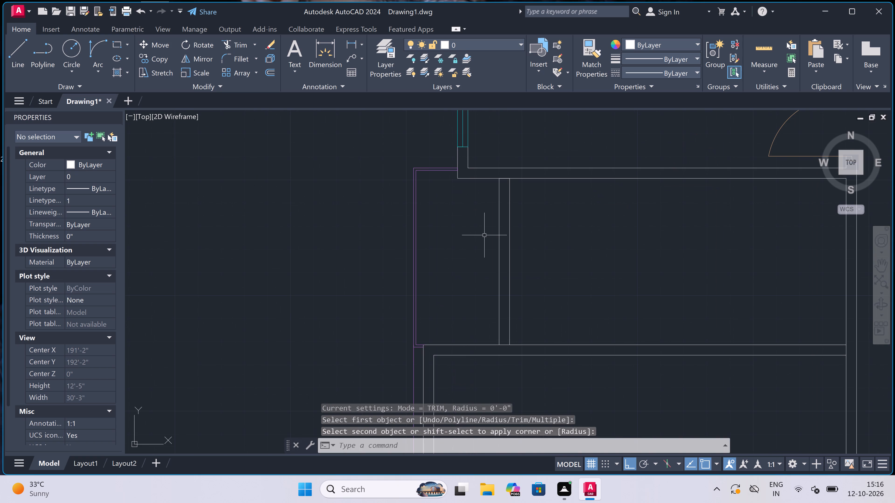
left_click(462, 39)
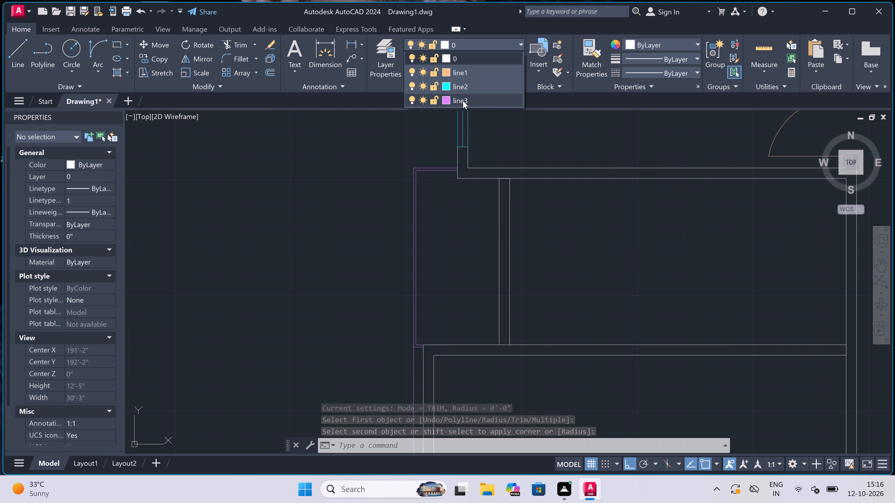
left_click(467, 70)
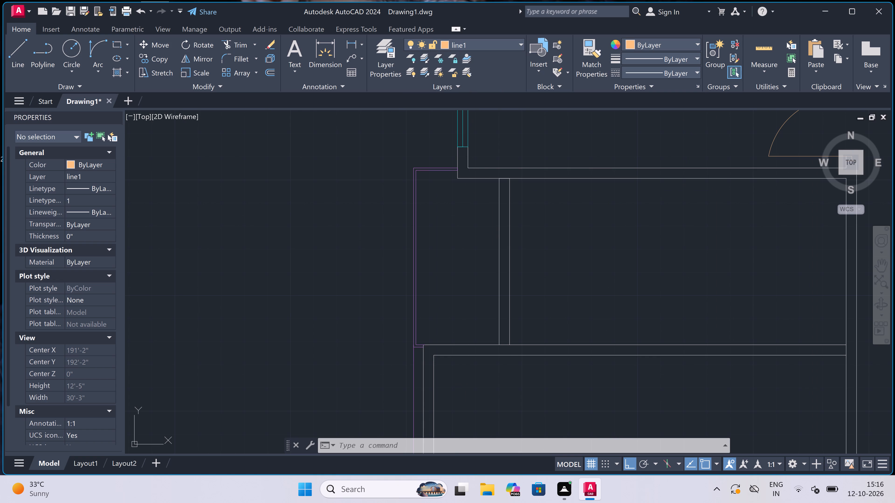
type("l")
key("space")
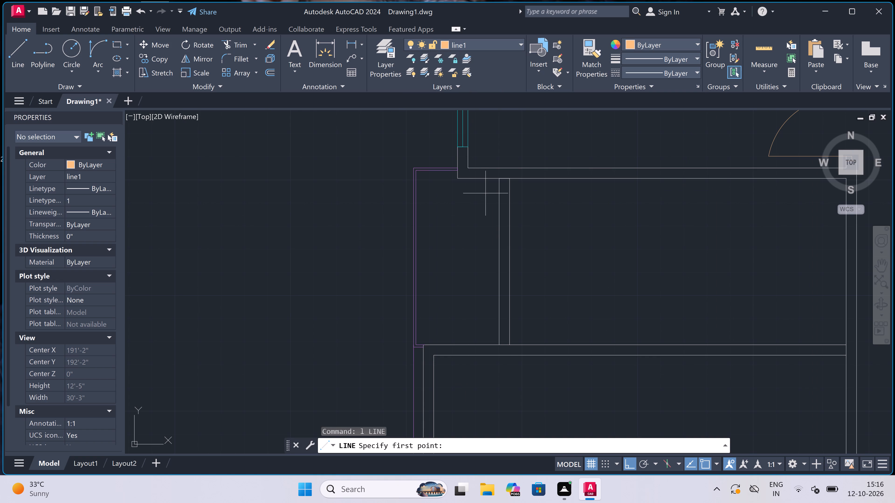
scroll(485, 193, "down", 2)
scroll(511, 176, "up", 3)
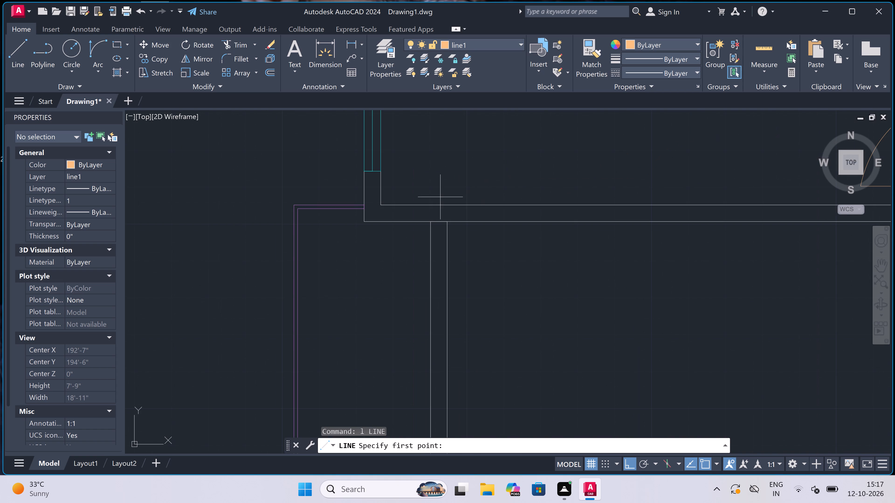
scroll(432, 233, "up", 2)
left_click(431, 233)
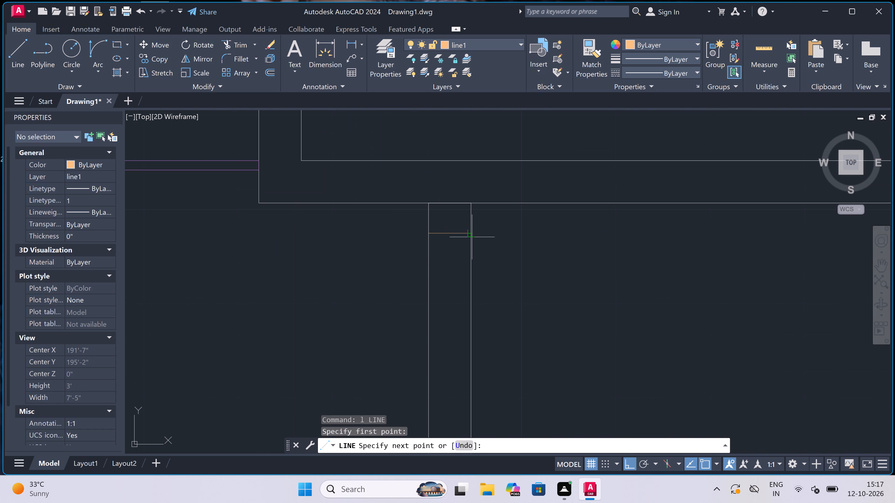
left_click(472, 237)
double_click(453, 235)
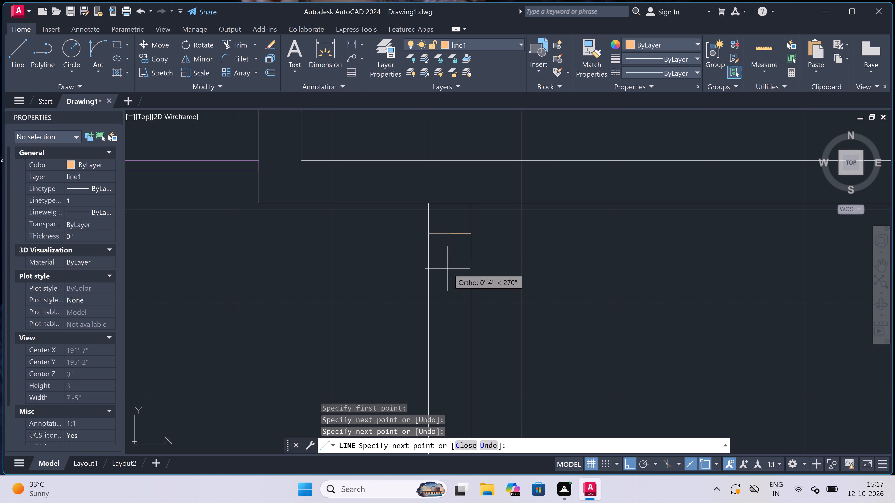
type("2\"")
key("space")
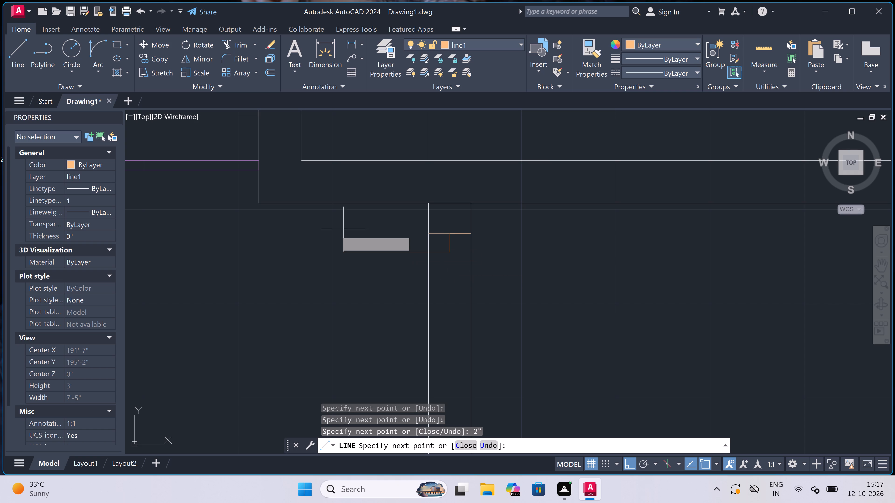
type("2'")
key("space")
key("Escape")
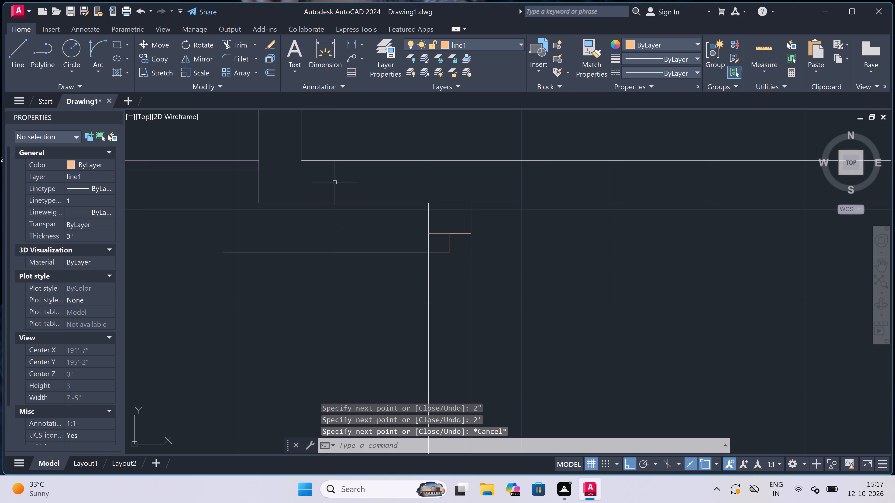
Draw the lower door jamb across the same cross wall, with a 2" stop line up from its midpoint.
key("space")
scroll(405, 212, "down", 3)
scroll(404, 239, "up", 3)
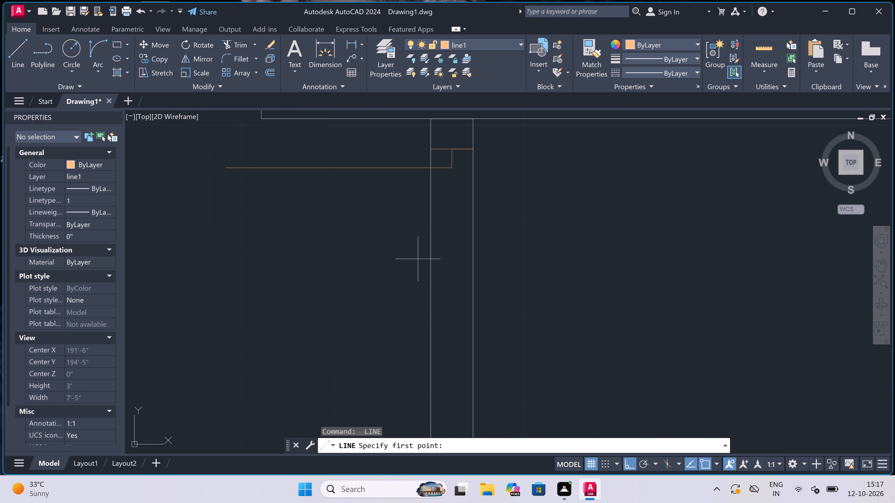
left_click(433, 330)
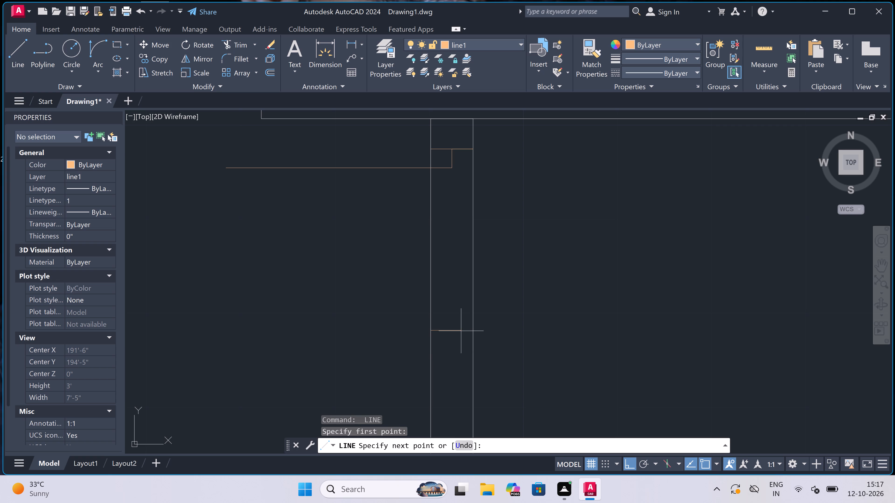
double_click(474, 332)
left_click(452, 333)
type("2\"")
key("space")
key("Escape")
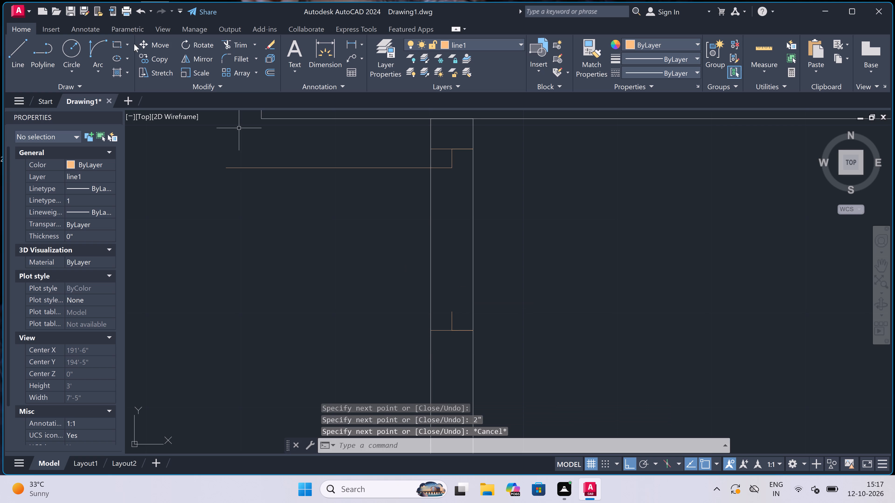
Draw the door swing arc from the leaf's outer end to the tip of the lower jamb's stop.
double_click(101, 45)
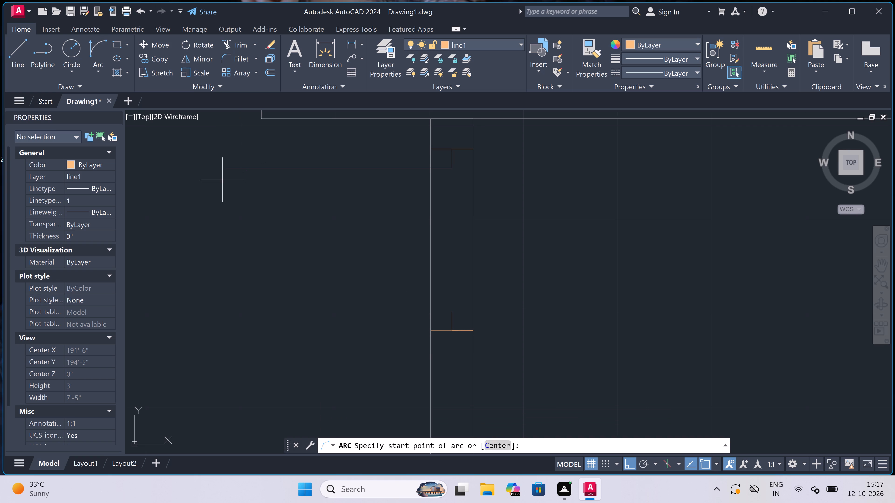
left_click(227, 170)
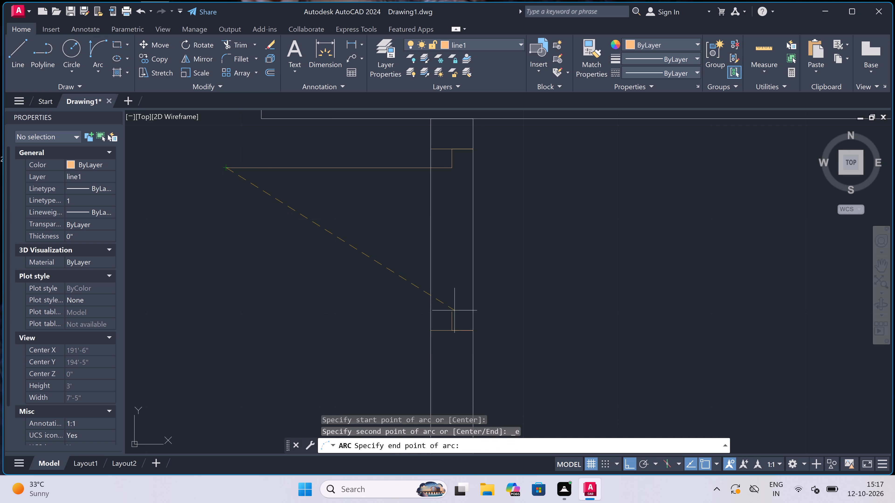
left_click(454, 310)
double_click(393, 352)
Trim both cross wall faces between the two jambs to open the doorway.
key("t")
key("r")
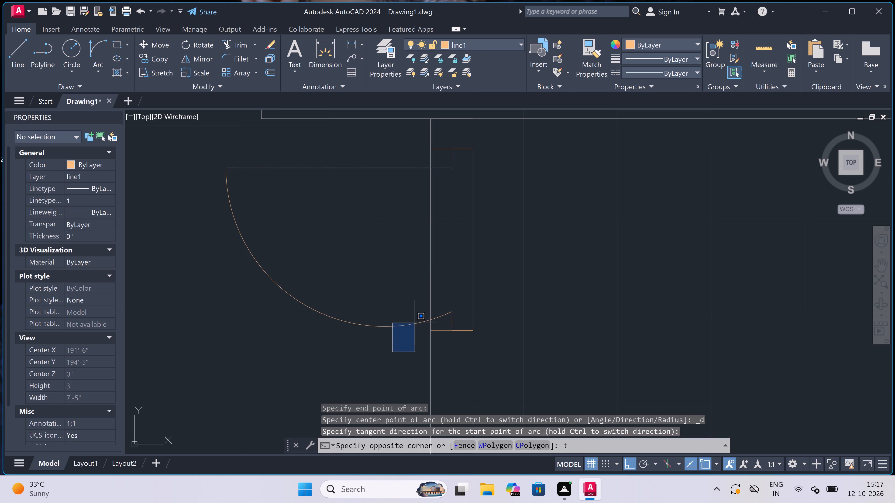
key("space")
left_click(561, 266)
left_click_drag(555, 267, 551, 266)
left_click_drag(411, 263, 418, 262)
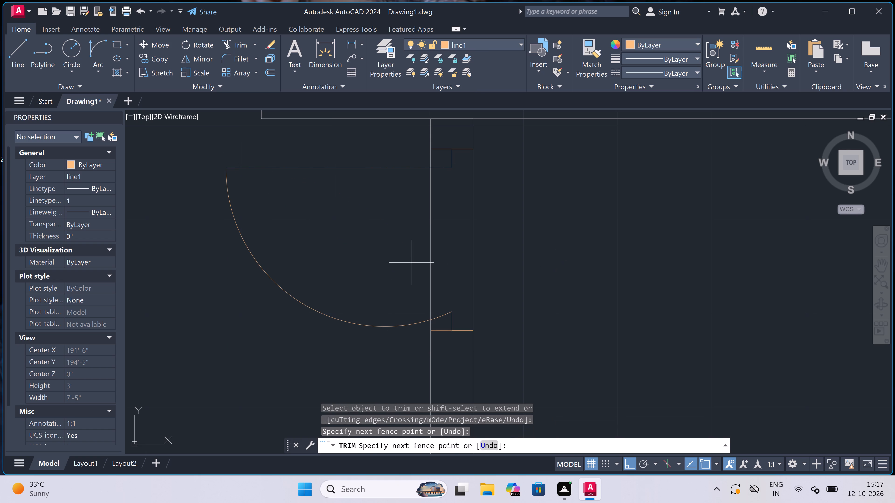
left_click(587, 263)
scroll(414, 236, "down", 5)
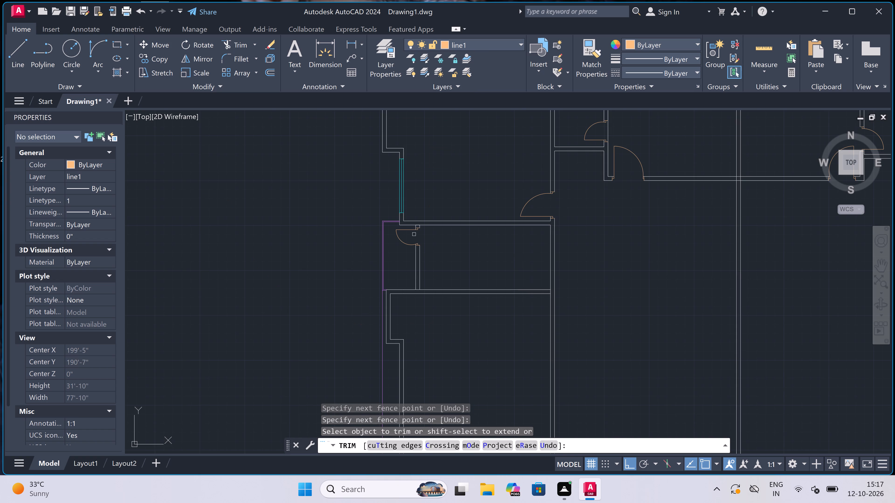
key("Escape")
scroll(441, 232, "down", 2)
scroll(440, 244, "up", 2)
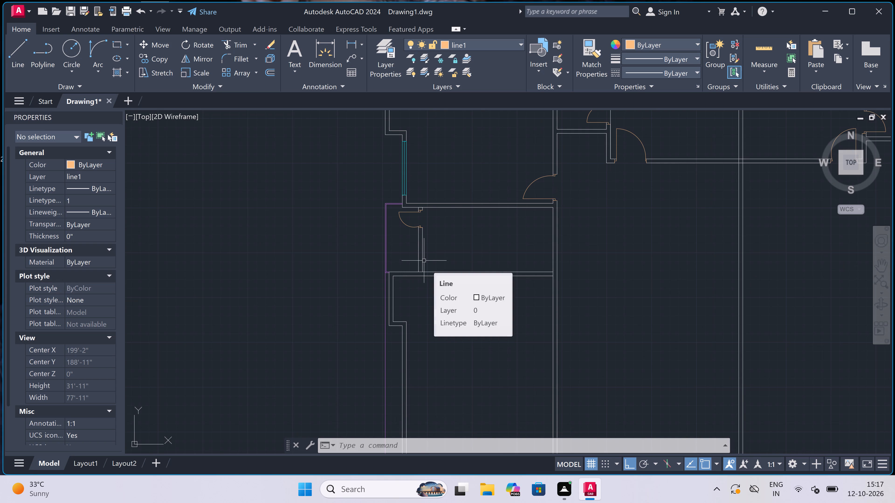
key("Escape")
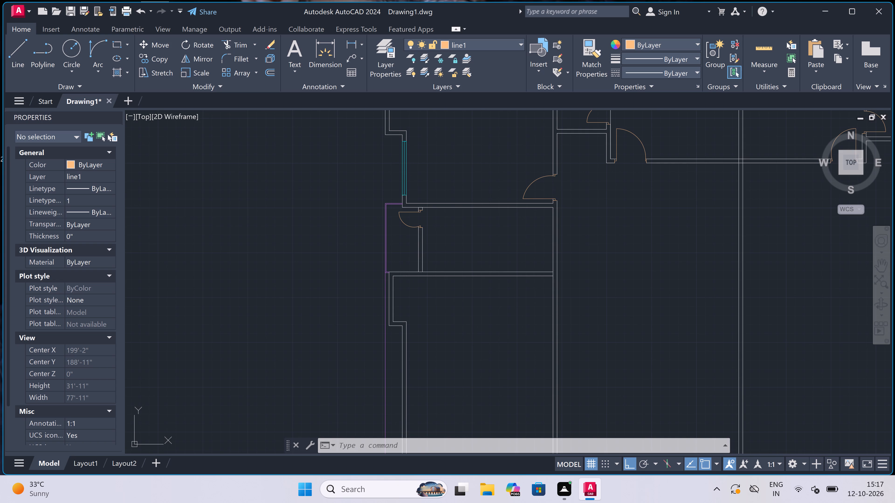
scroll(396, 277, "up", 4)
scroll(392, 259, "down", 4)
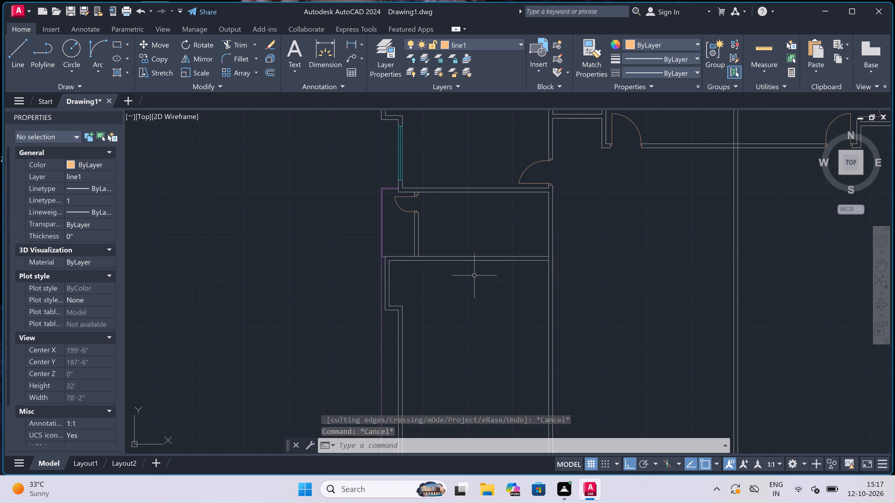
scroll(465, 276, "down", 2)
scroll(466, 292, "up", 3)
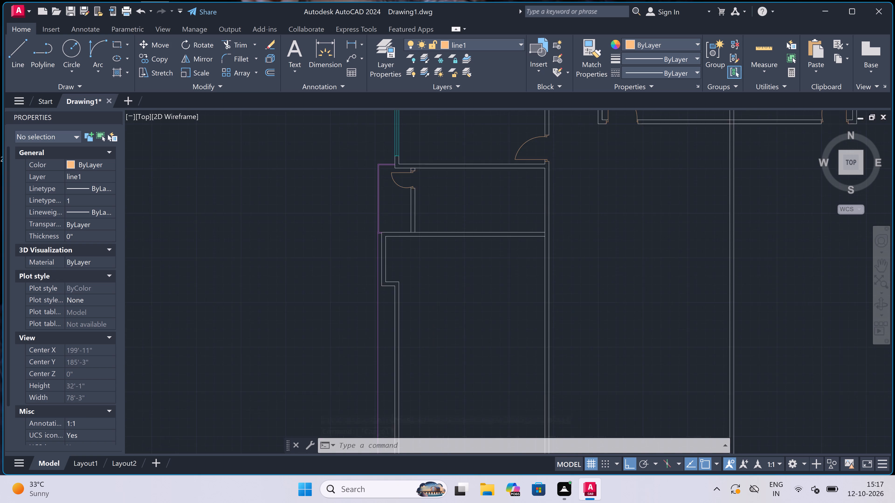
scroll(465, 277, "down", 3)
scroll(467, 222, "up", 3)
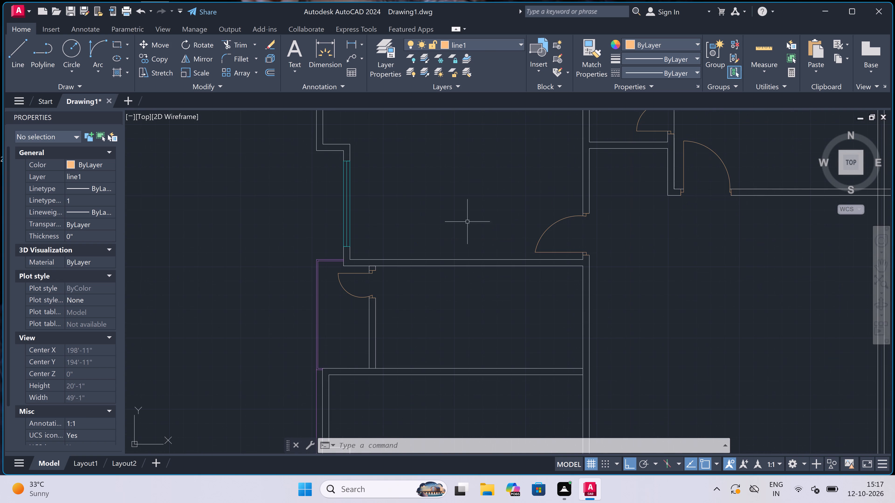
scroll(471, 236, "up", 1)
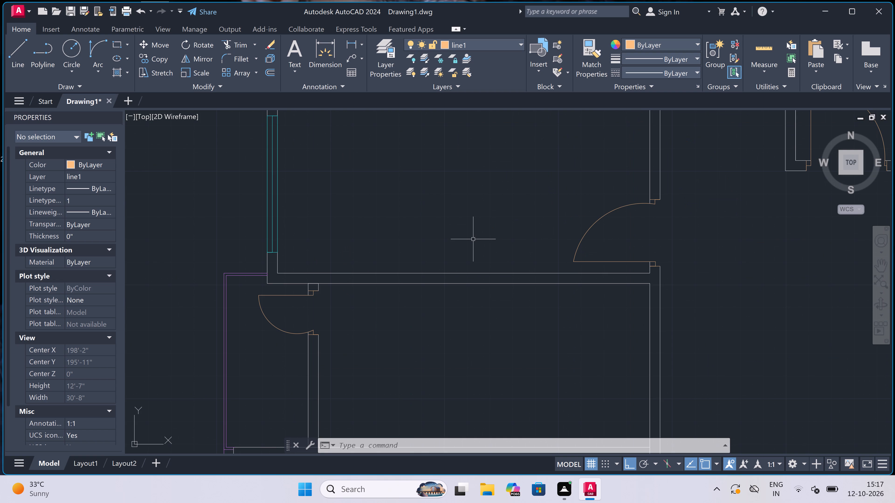
Offset the cross wall's inner face 9' into the room, toward the wall at the room's far end.
type("o")
key("space")
scroll(443, 207, "down", 3)
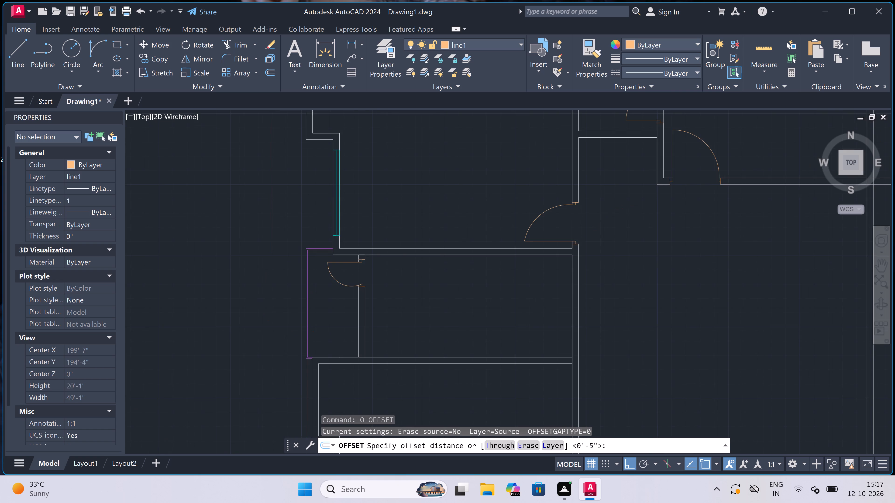
scroll(439, 258, "up", 4)
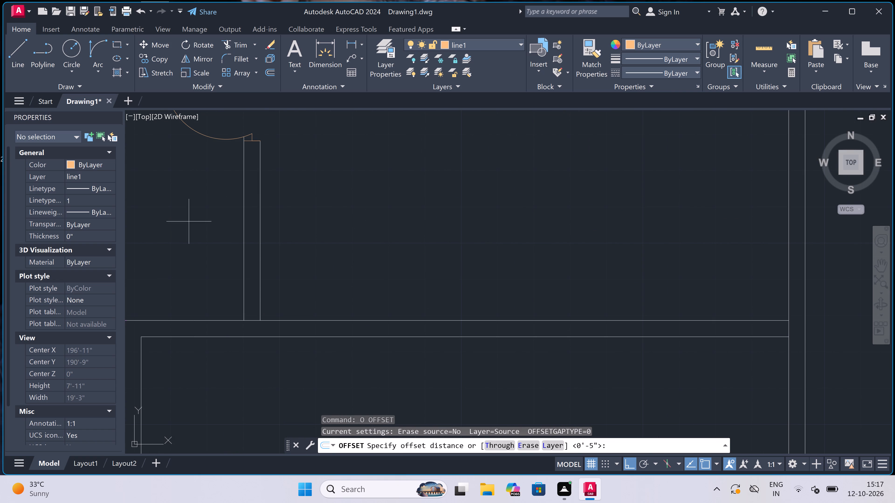
left_click(265, 228)
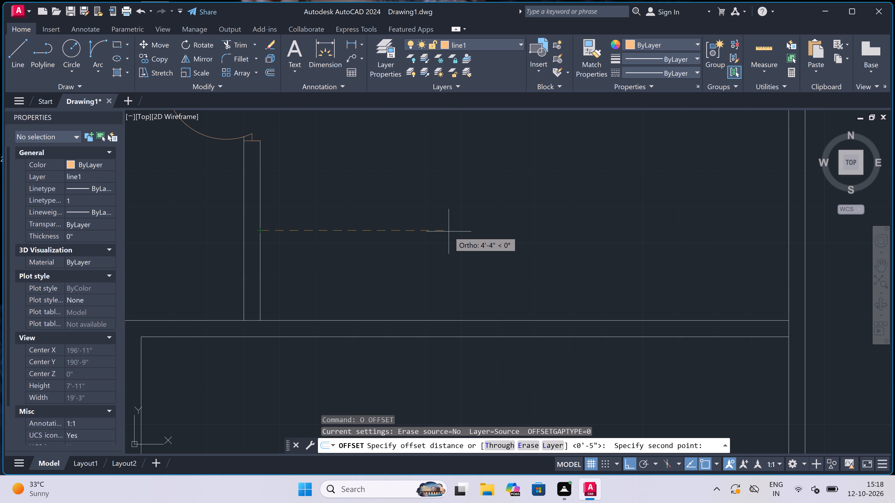
type("9'")
key("space")
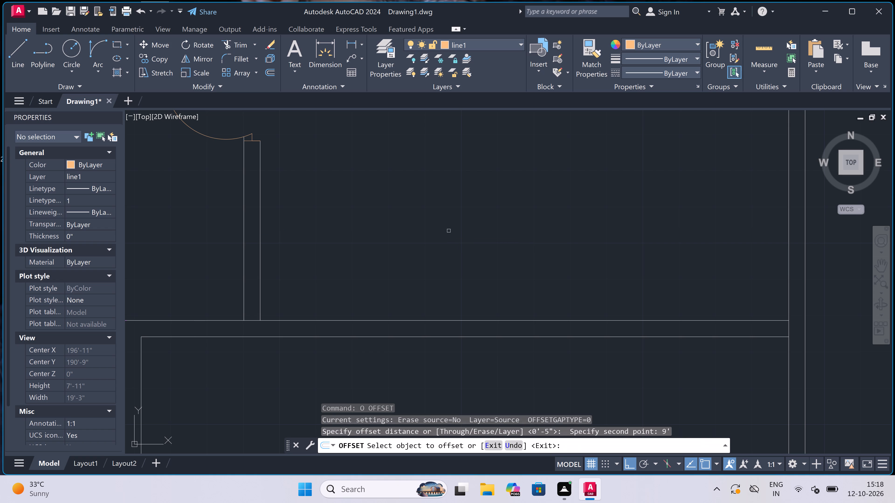
left_click(260, 235)
left_click(437, 275)
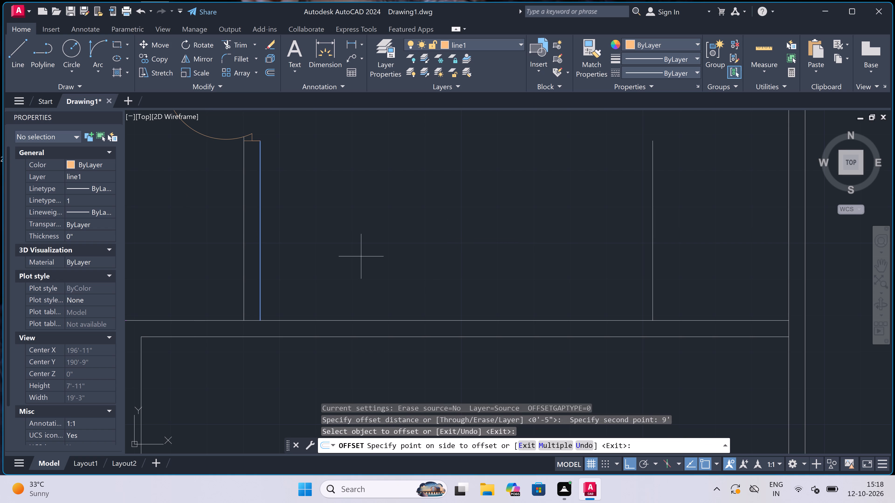
scroll(361, 299, "down", 3)
scroll(433, 290, "up", 2)
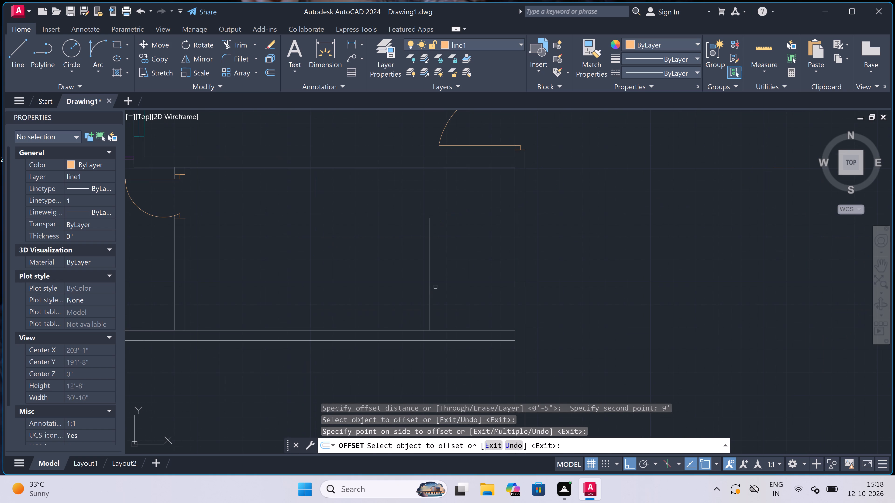
Offset the new partition line 4.5" toward the wall at the room's far end to form its second face.
key("Escape")
key("space")
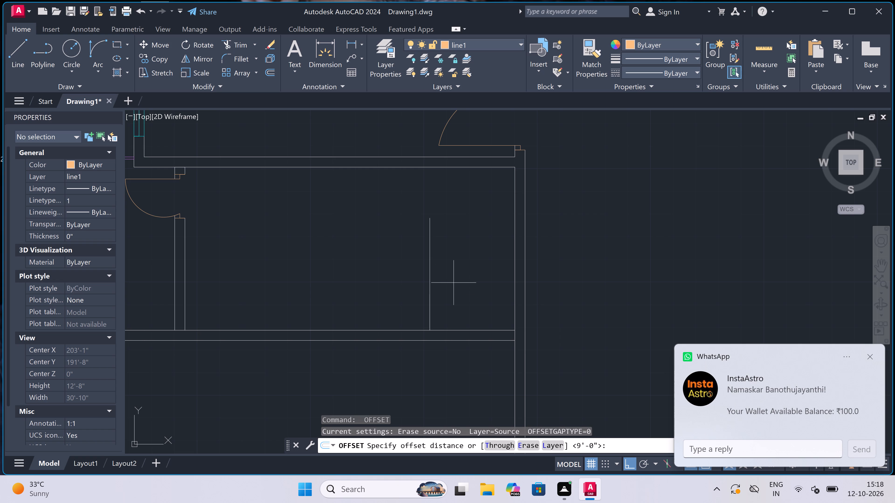
left_click(436, 279)
scroll(443, 273, "up", 2)
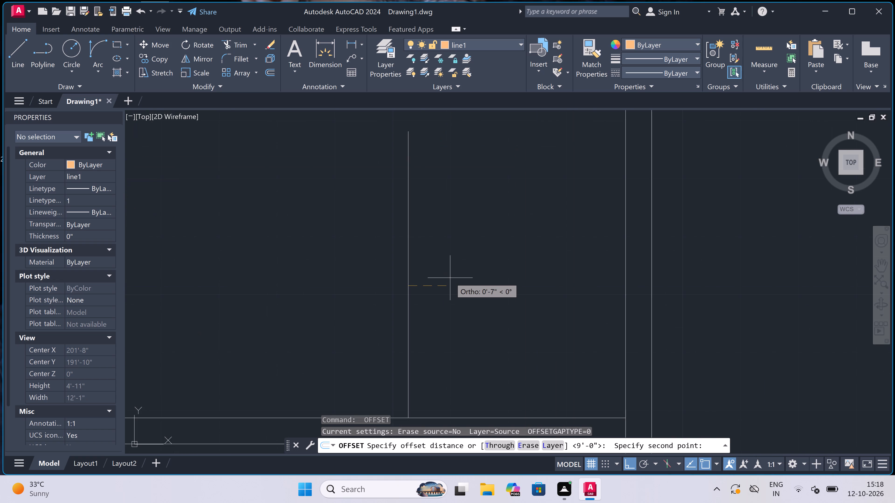
key("4")
type(".5")
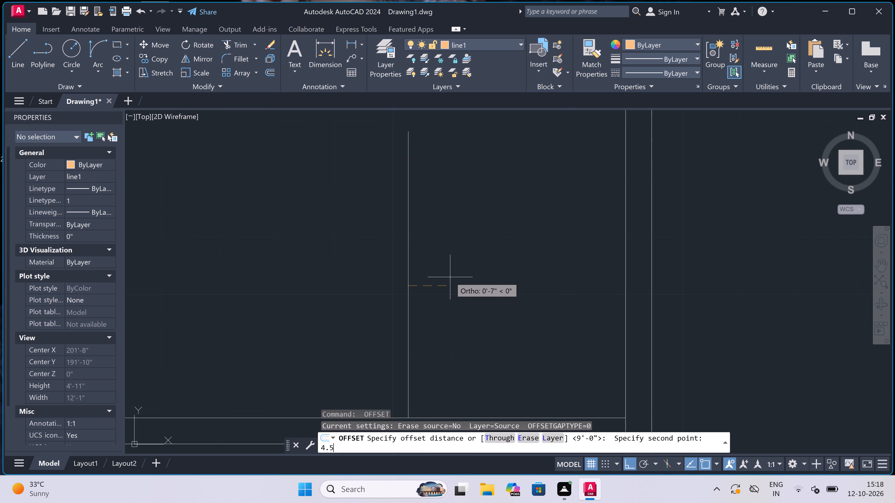
key("shift+quotedbl")
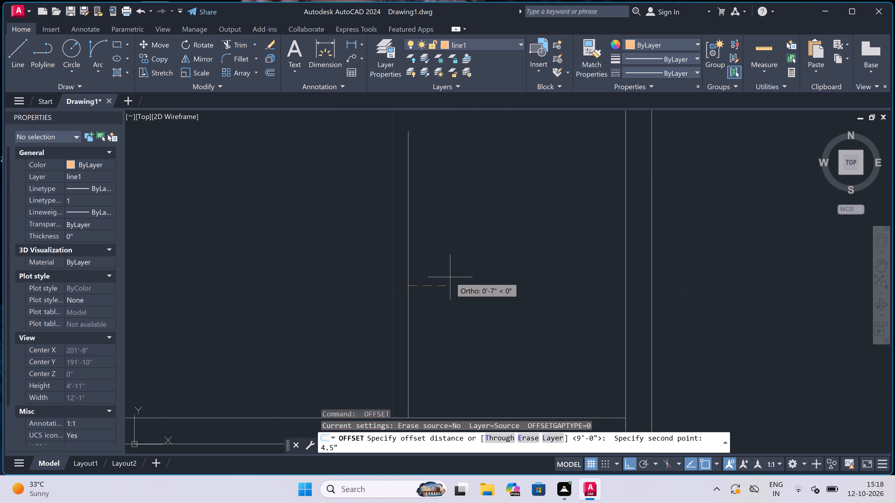
key("space")
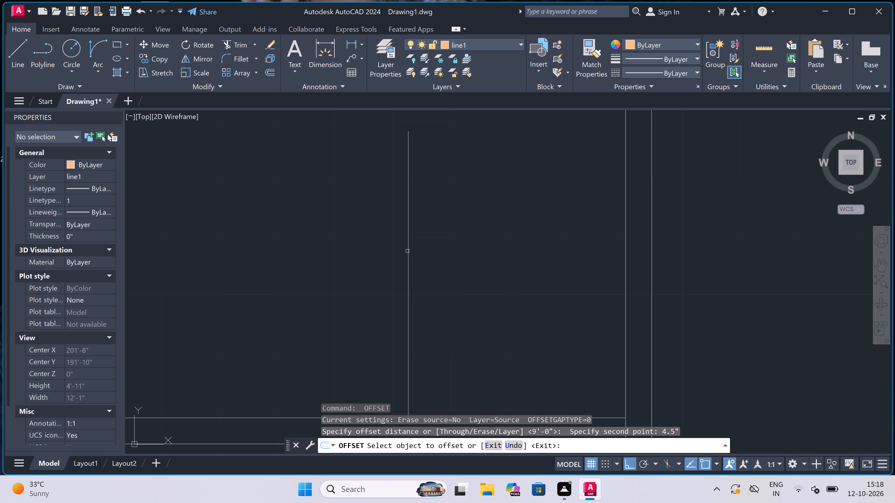
left_click_drag(407, 251, 431, 254)
left_click(467, 257)
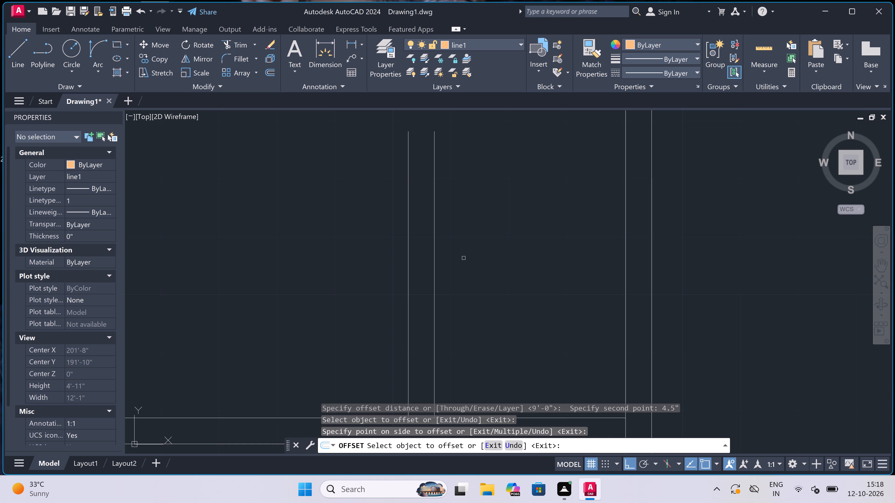
key("Escape")
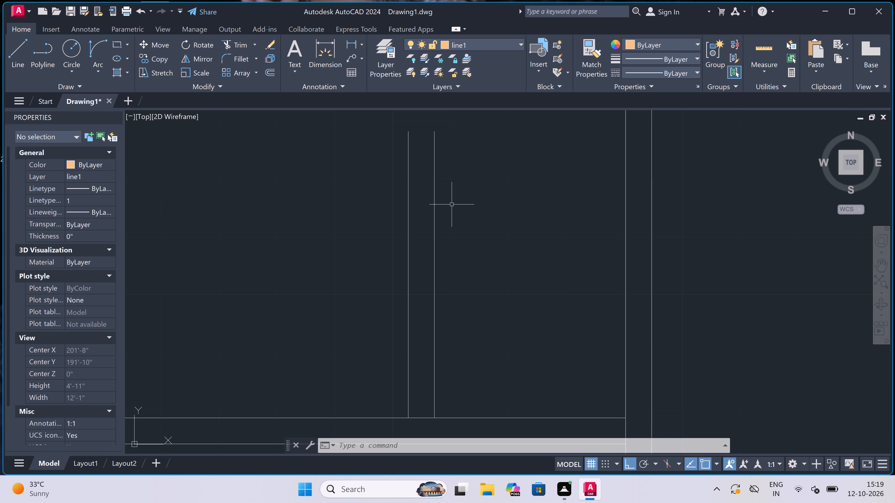
Extend both partition faces up to the inner face of the room's upper wall.
scroll(425, 257, "down", 2)
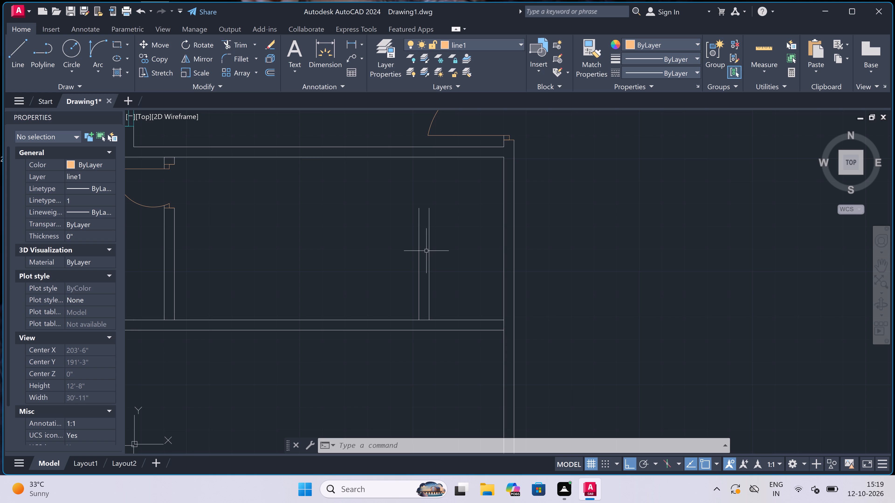
type("ex")
key("space")
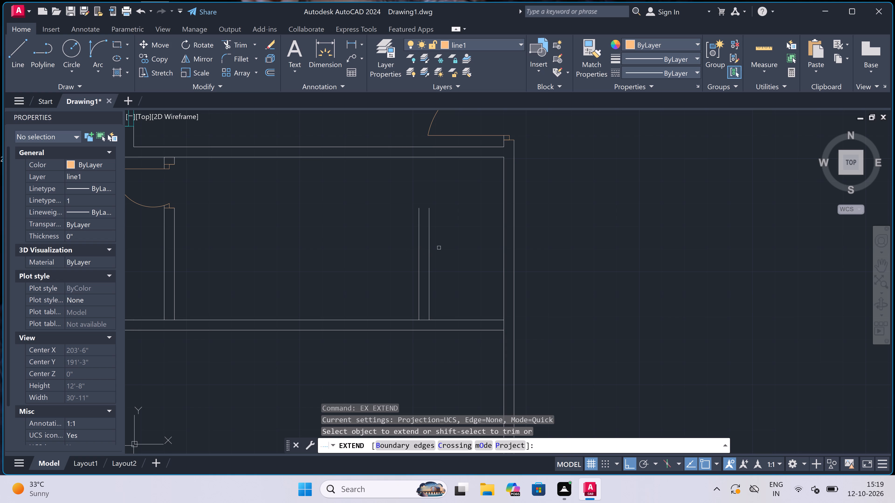
left_click(444, 250)
left_click(395, 254)
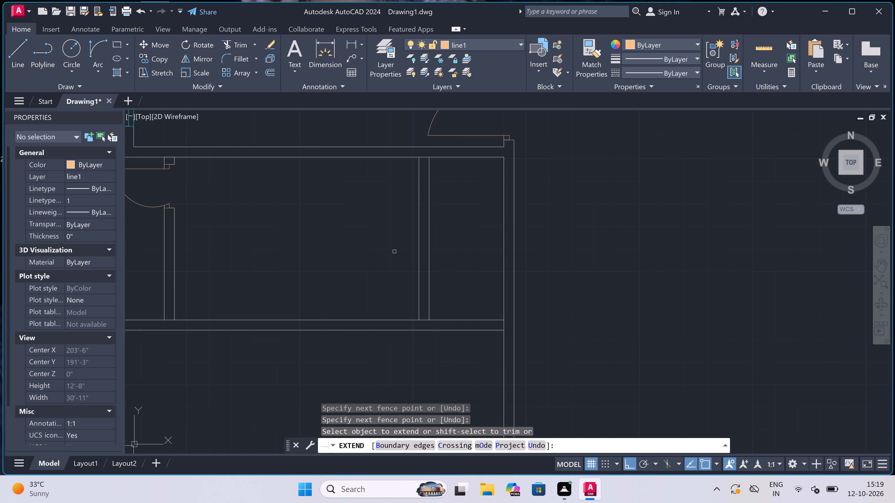
Extend the upper wall's inner face to the far wall's outer face, and the partition's outer face down to the lower wall's outer face.
scroll(397, 254, "down", 1)
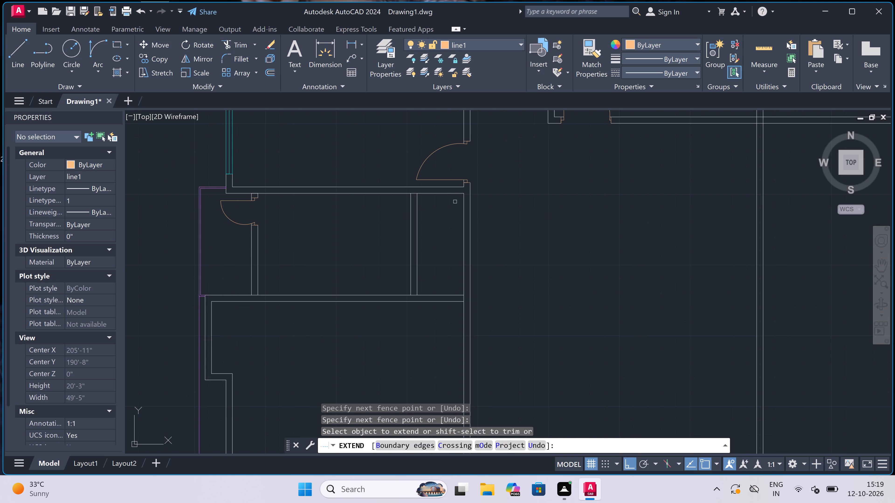
left_click(456, 191)
double_click(451, 210)
left_click(417, 272)
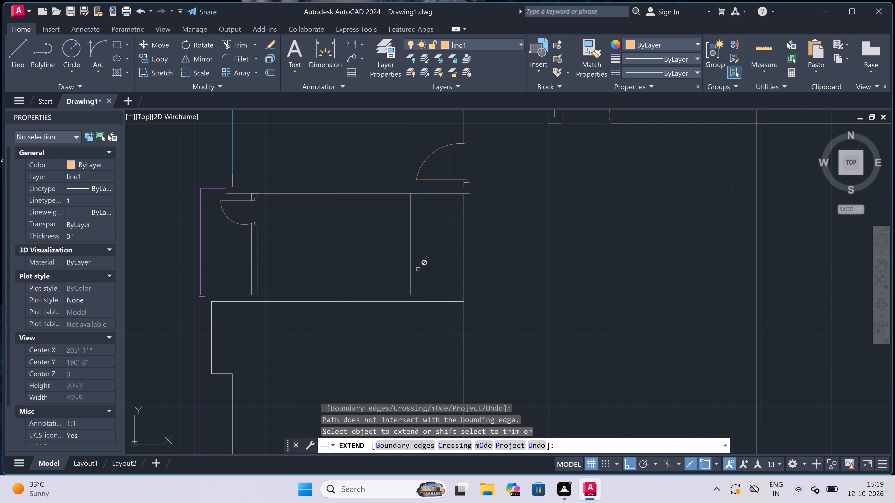
key("Escape")
Trim away both faces of the lower wall between the partition and the far wall.
type("tr")
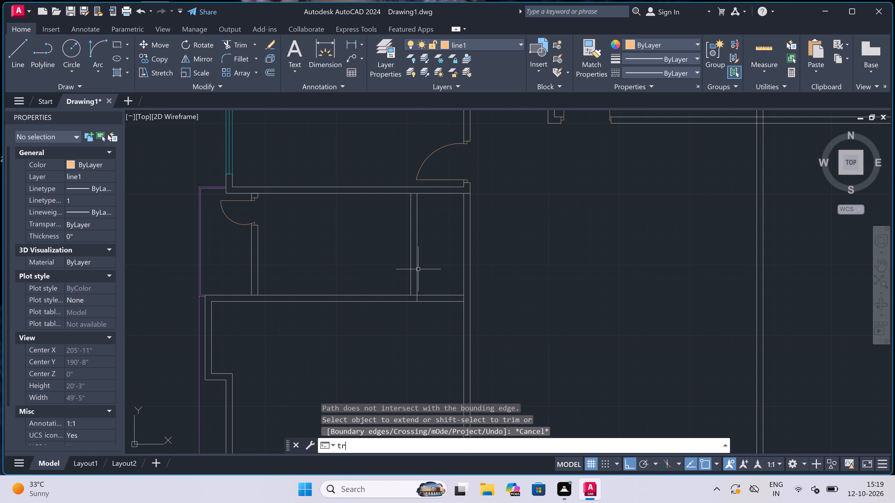
key("space")
left_click_drag(435, 323, 438, 319)
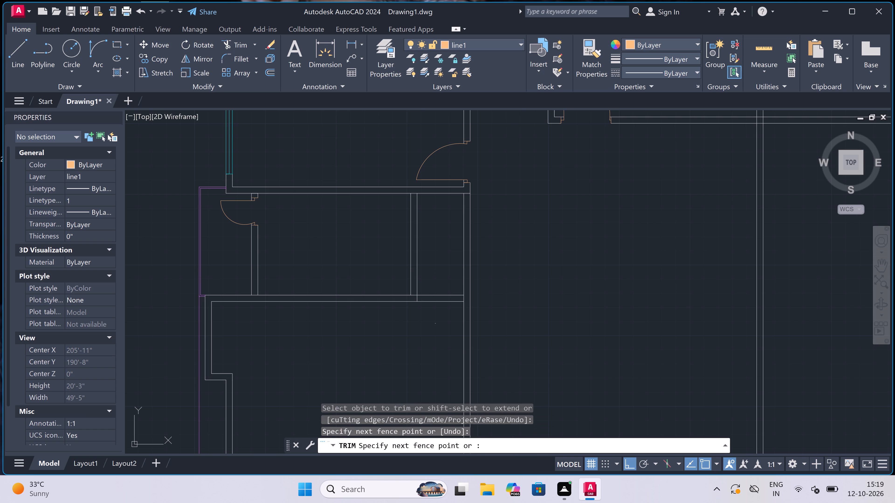
left_click(458, 276)
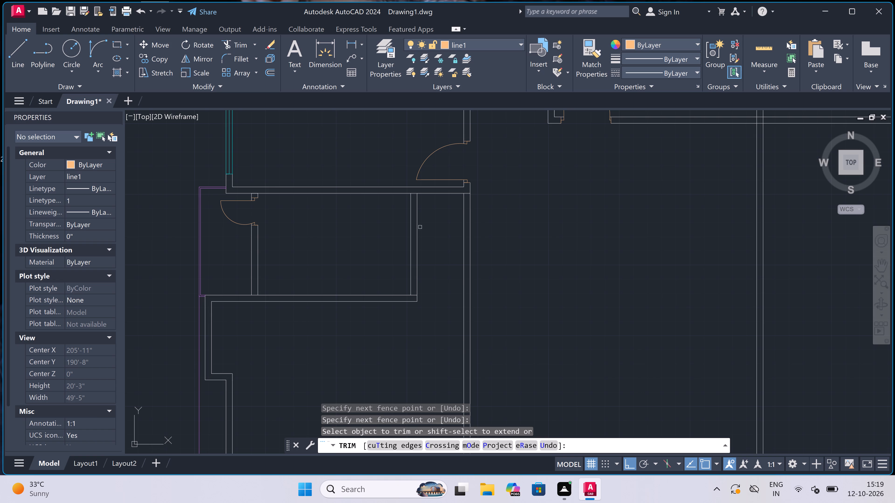
Trim the wall lines crossing between the partition's two faces at its upper and lower junctions.
scroll(417, 205, "up", 2)
double_click(407, 177)
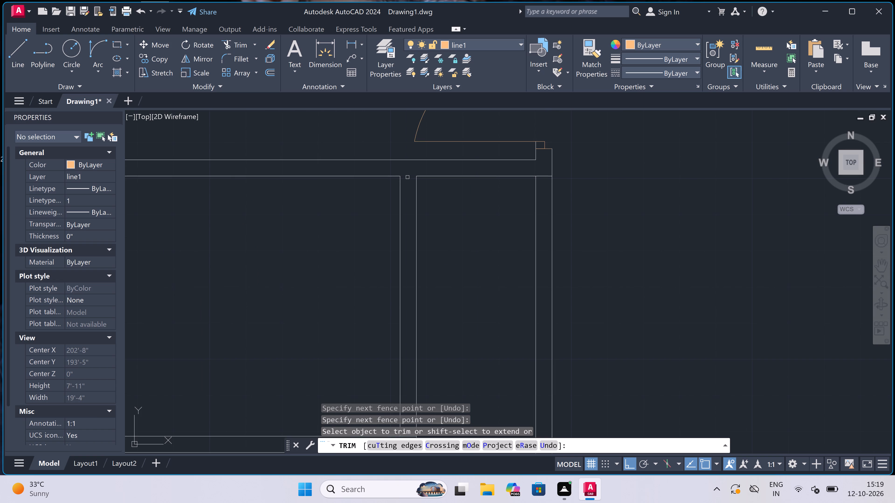
scroll(407, 177, "down", 3)
scroll(404, 244, "up", 4)
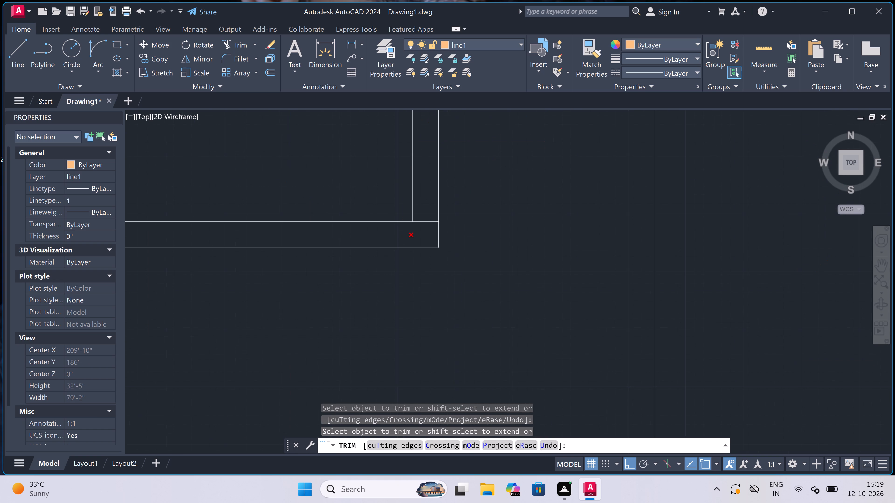
left_click(428, 231)
left_click(424, 206)
scroll(379, 266, "down", 4)
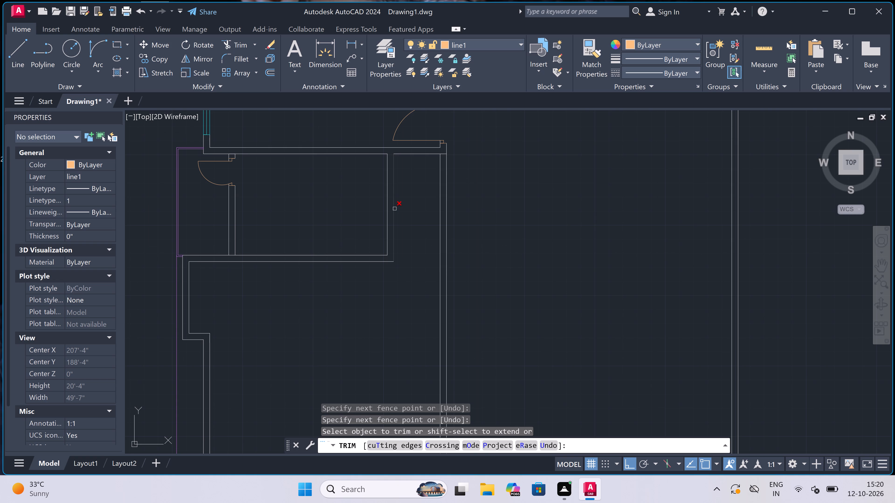
key("Escape")
Draw the upper door jamb across the partition, with a 2" stop down from its midpoint and a 2' leaf into the room.
type("l")
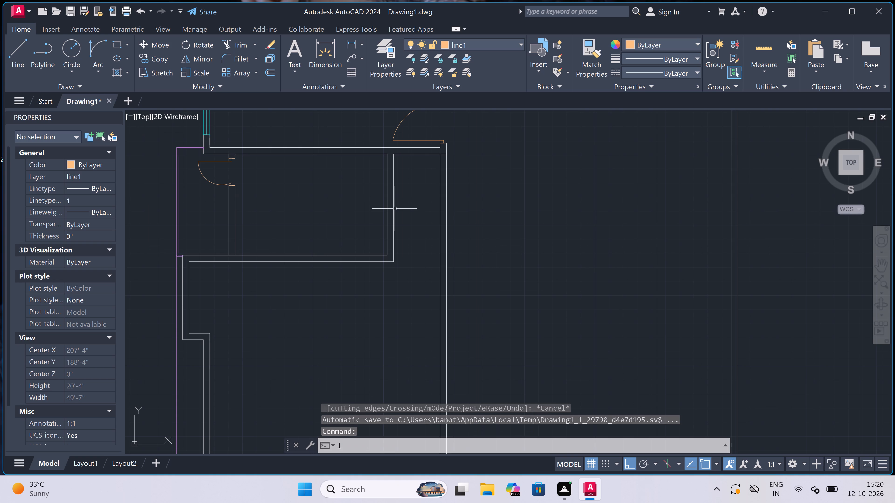
key("space")
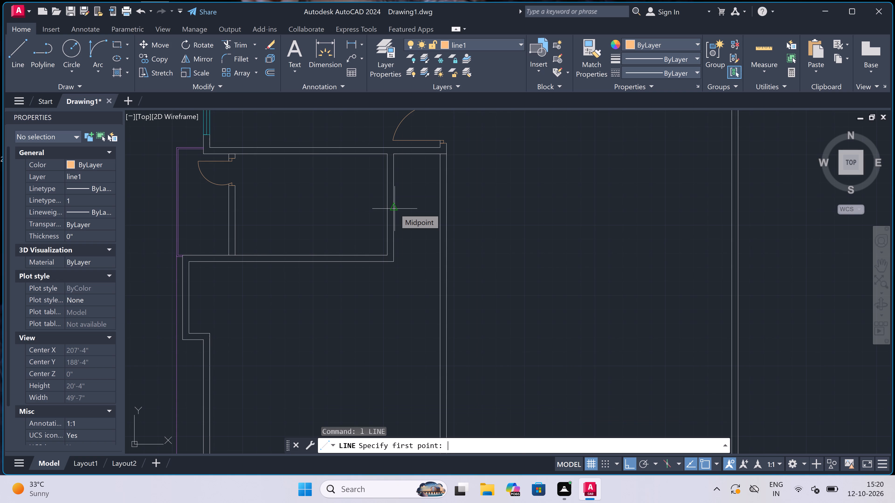
scroll(375, 150, "up", 1)
scroll(400, 146, "up", 1)
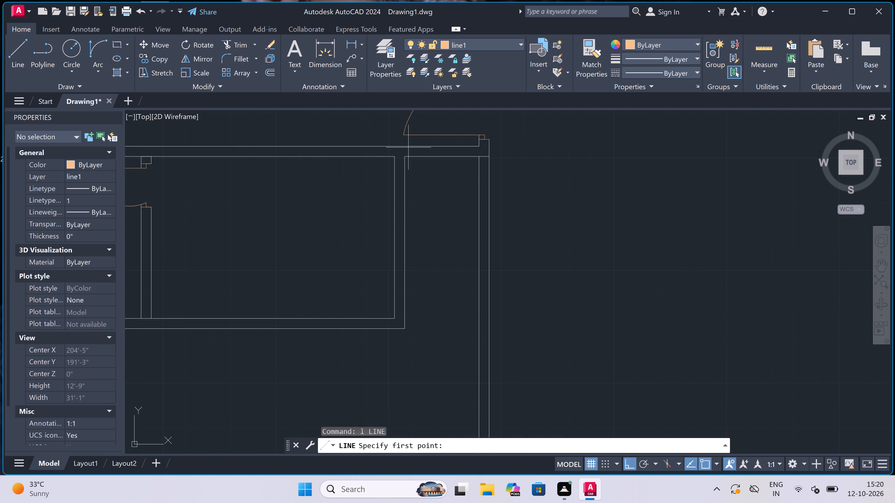
scroll(400, 146, "up", 2)
left_click(417, 227)
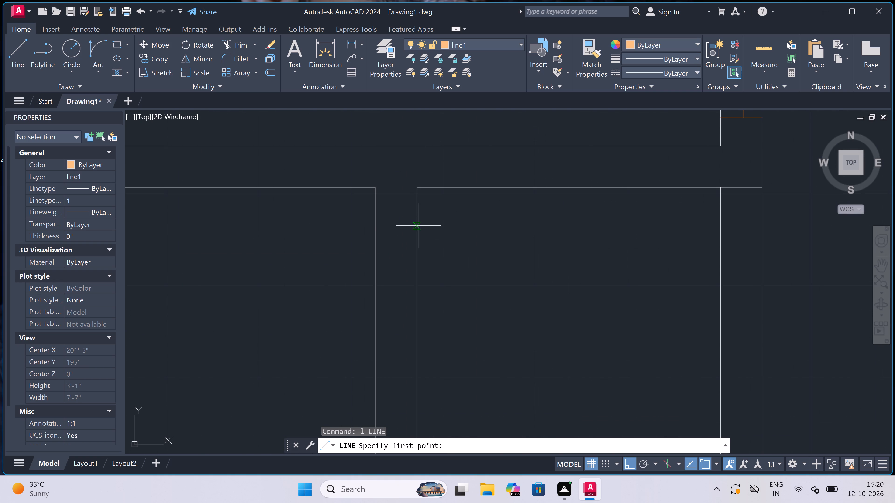
left_click(377, 222)
left_click(393, 224)
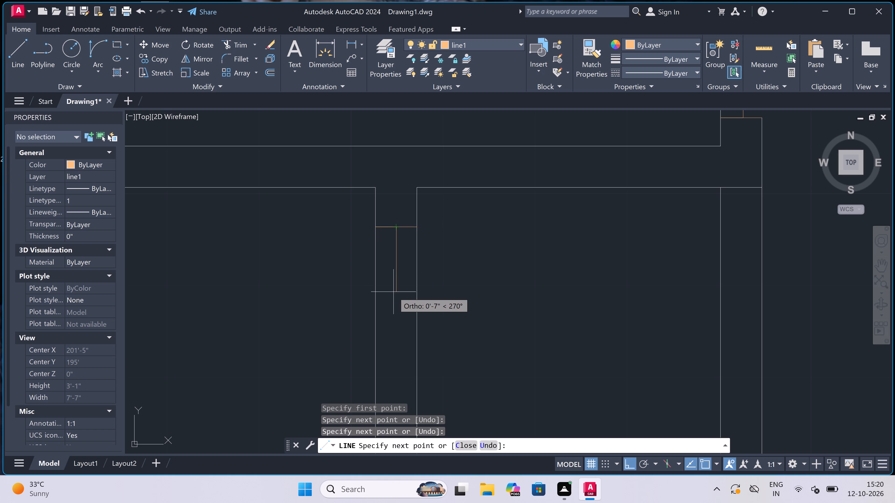
key("2")
type("\"")
key("space")
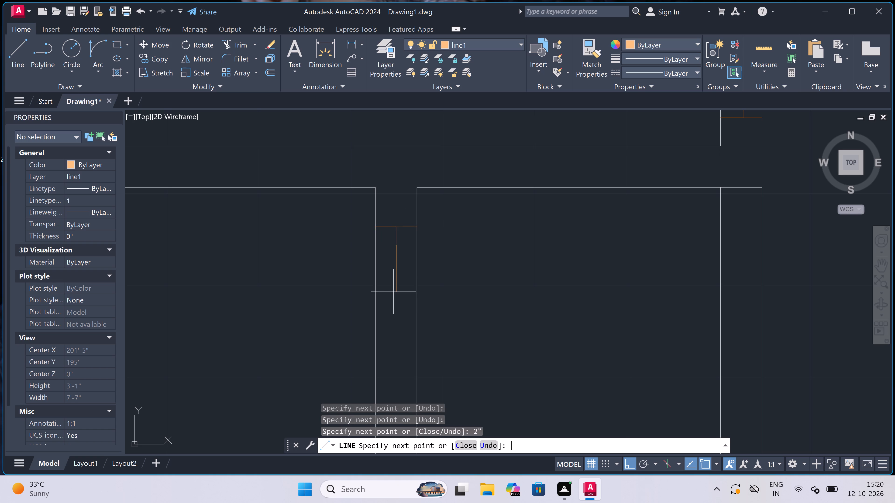
type("2'")
key("space")
key("space")
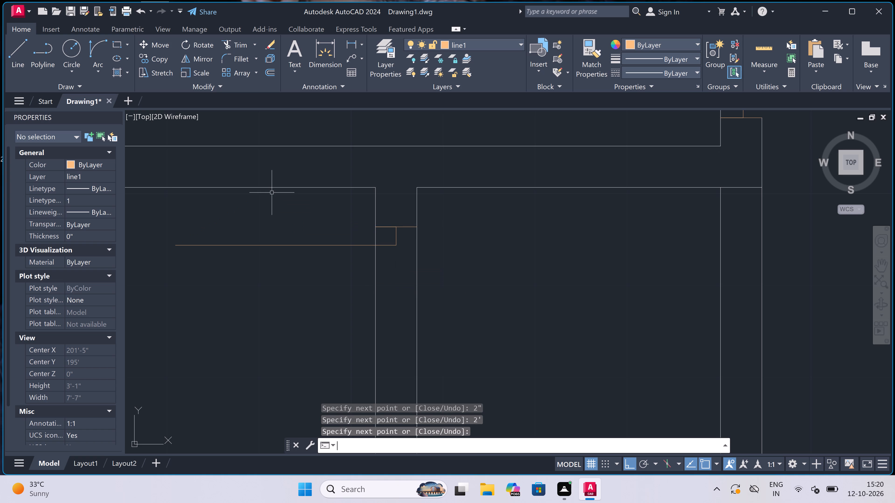
key("Escape")
Draw the lower door jamb across the partition, with a 2" stop line up from its midpoint.
key("space")
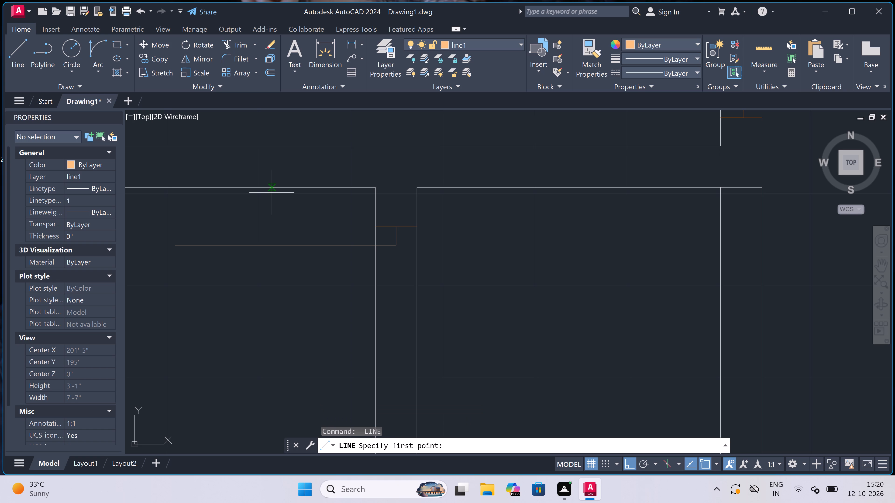
scroll(293, 192, "down", 1)
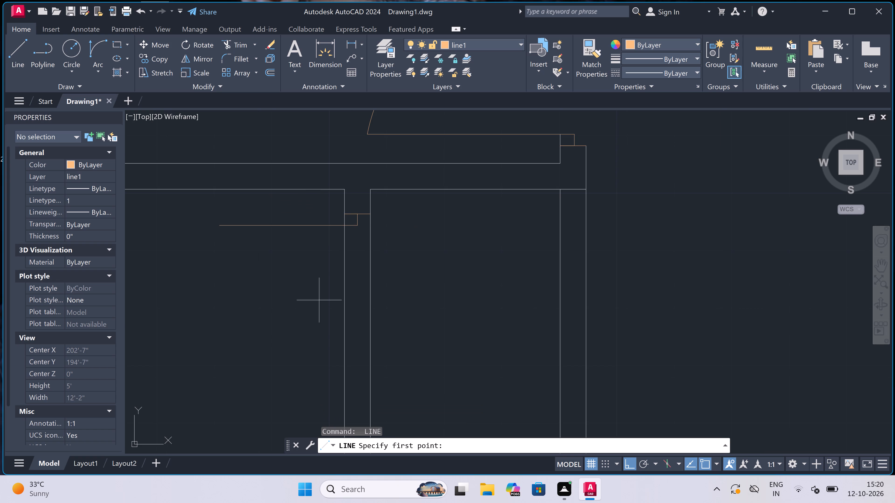
left_click(344, 335)
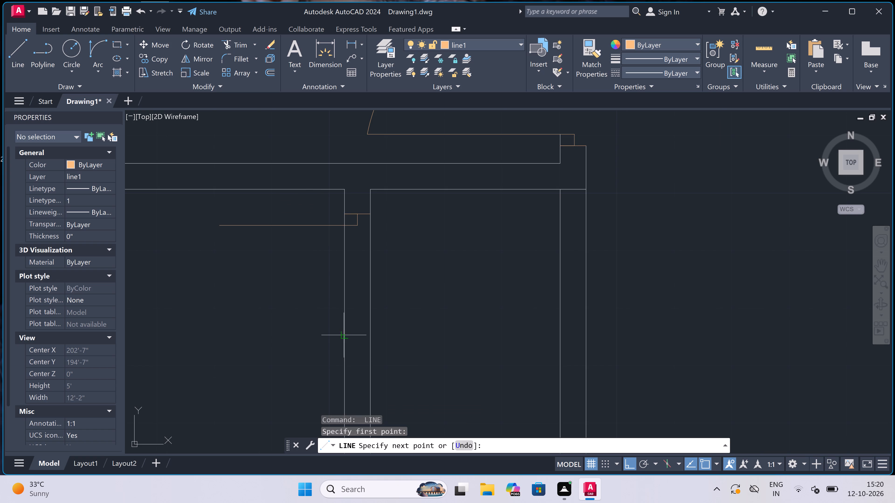
left_click(370, 337)
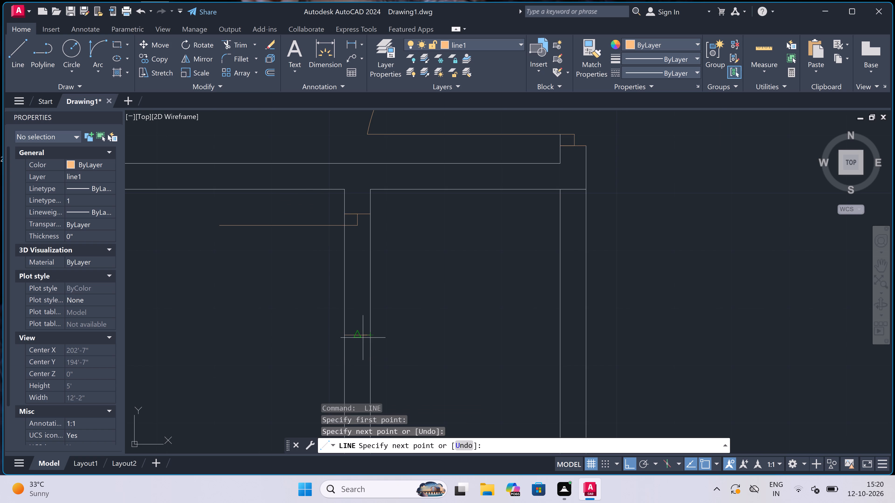
left_click(360, 336)
key("2")
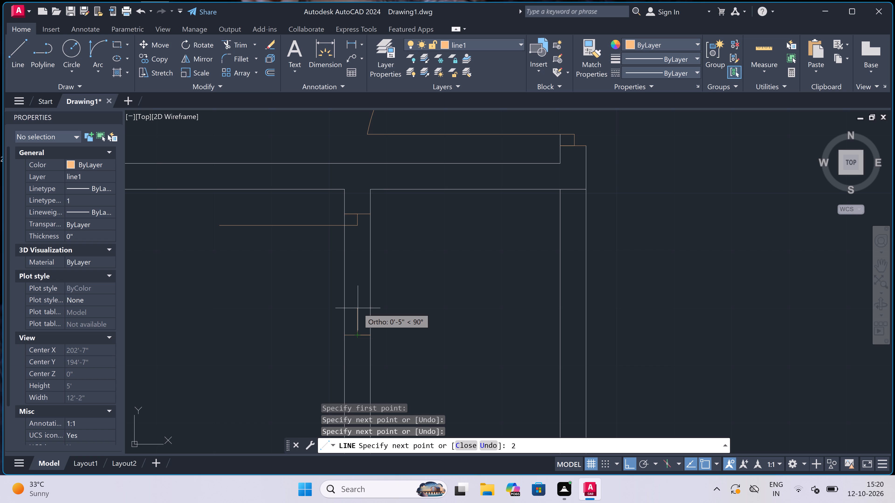
type("\"")
key("space")
key("Escape")
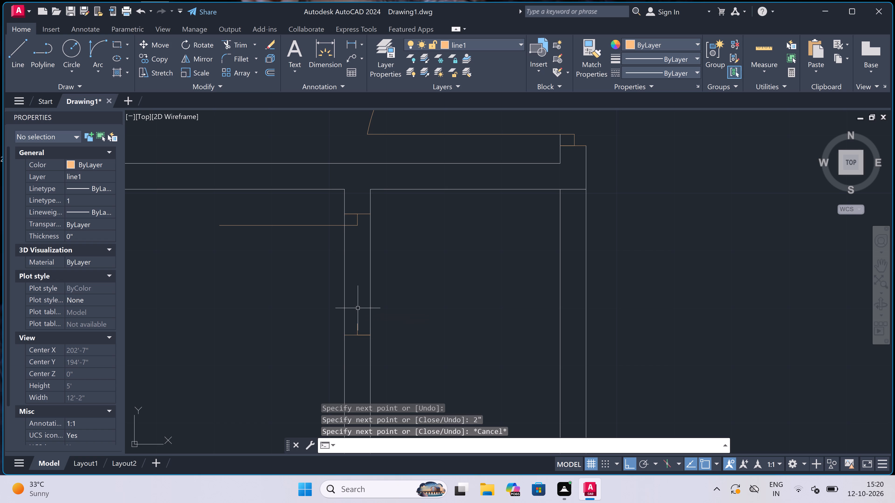
Draw the door swing arc from the leaf's outer end to the tip of the lower jamb's stop.
left_click(102, 44)
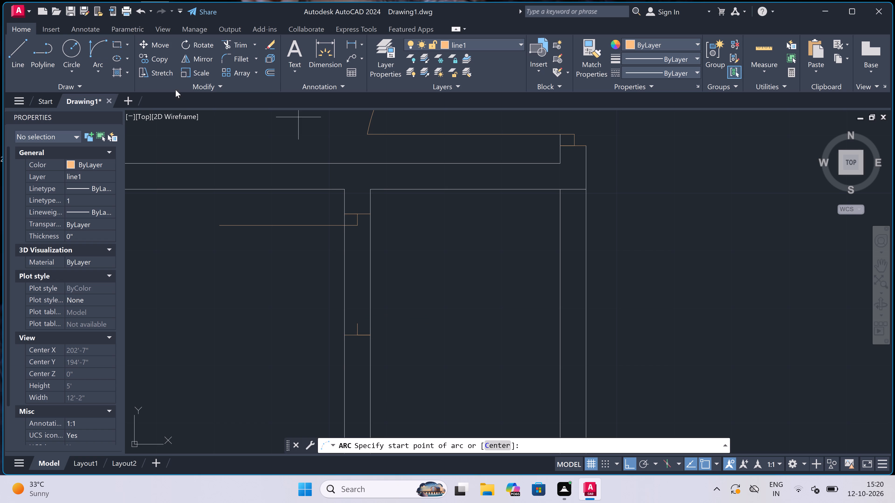
left_click(220, 226)
double_click(355, 320)
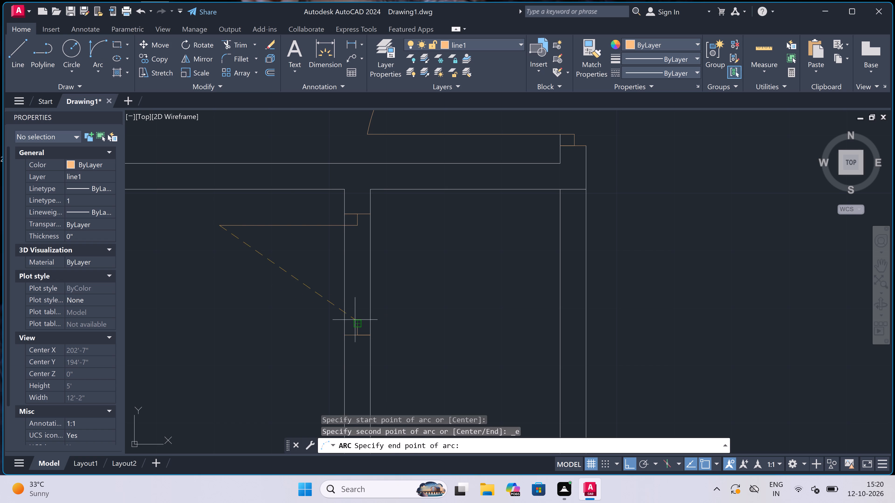
left_click(286, 365)
Trim both partition faces between the upper and lower door jambs to open the doorway.
type("tr")
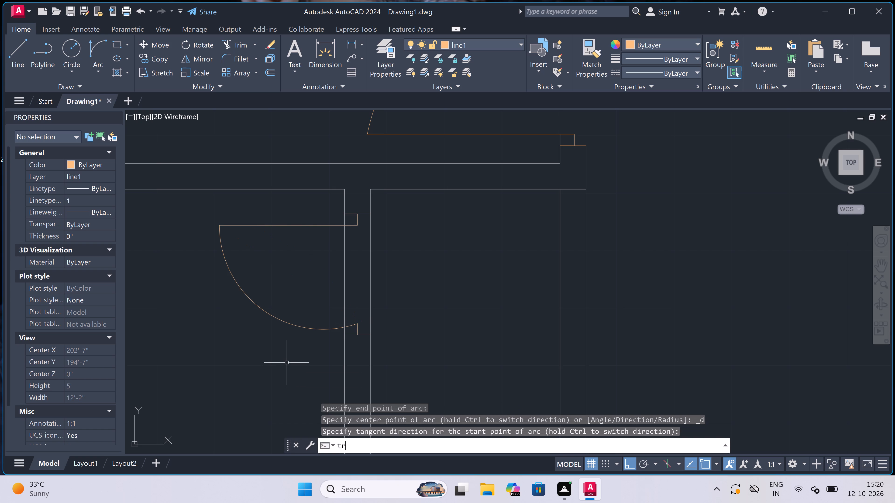
key("space")
left_click_drag(384, 289, 381, 289)
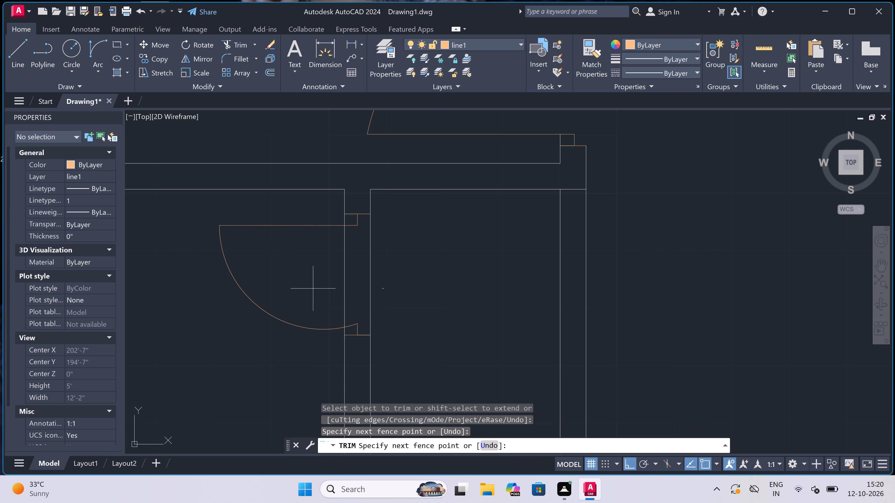
left_click(288, 289)
scroll(293, 281, "down", 5)
scroll(320, 281, "up", 2)
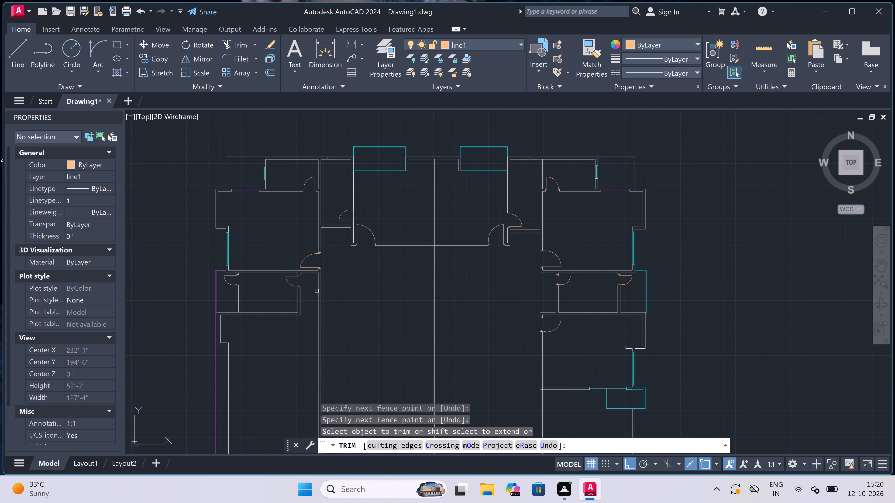
scroll(320, 281, "up", 2)
scroll(320, 281, "down", 2)
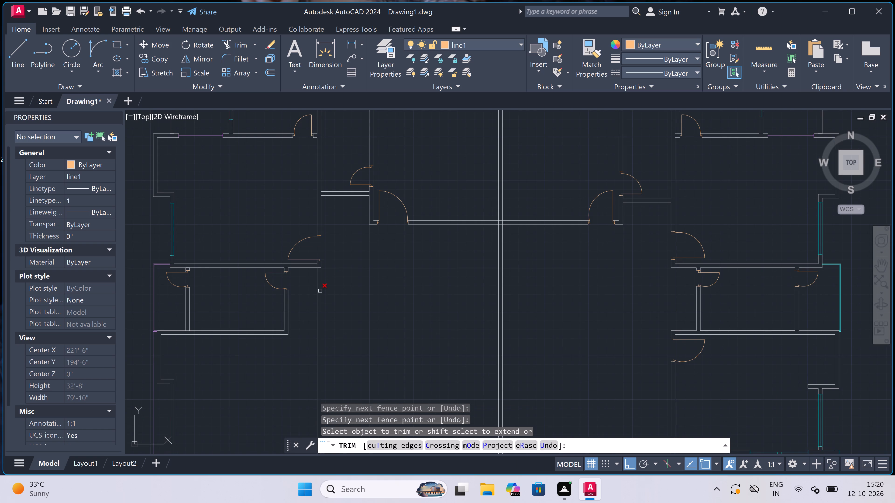
scroll(208, 352, "down", 1)
scroll(180, 376, "up", 3)
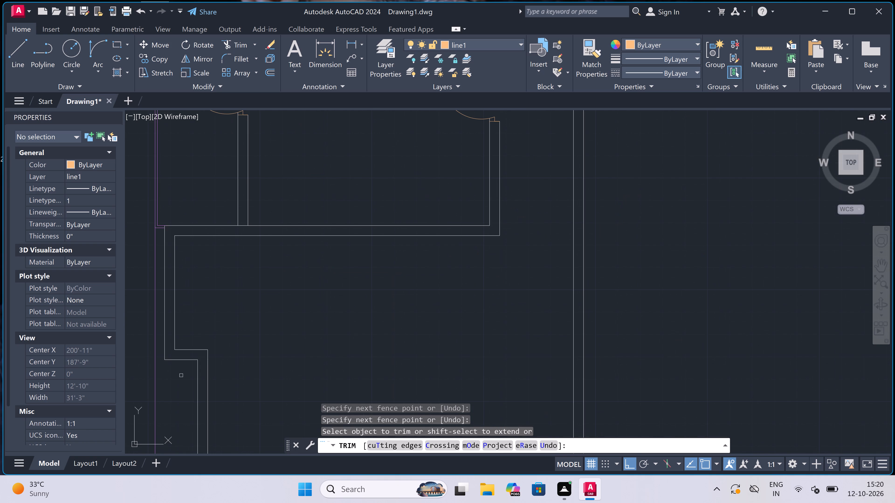
key("Escape")
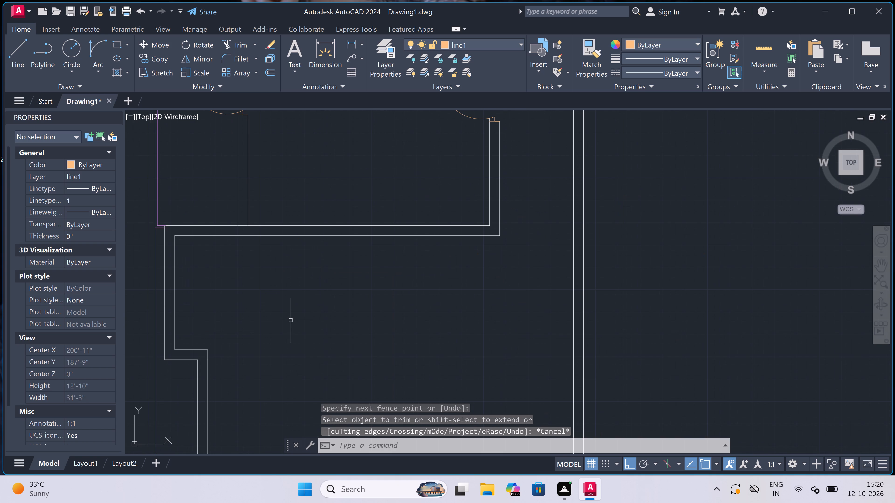
Make layer 0 the current layer.
type("o")
key("space")
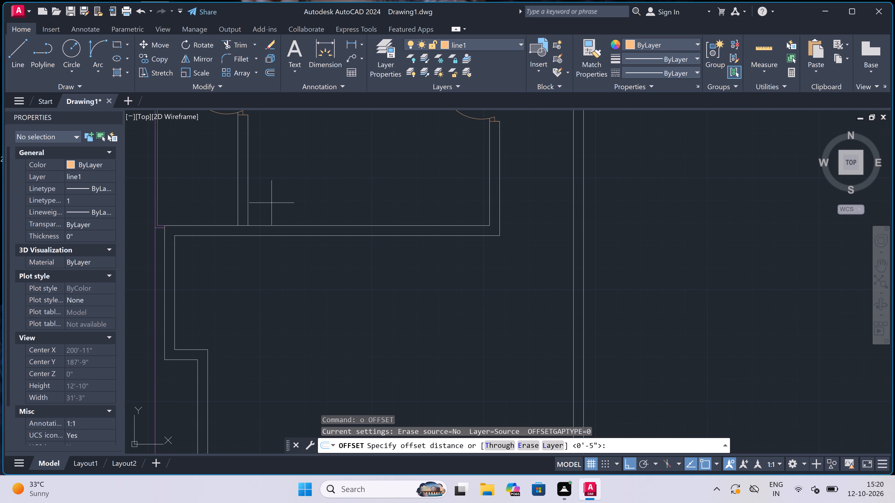
scroll(282, 217, "down", 1)
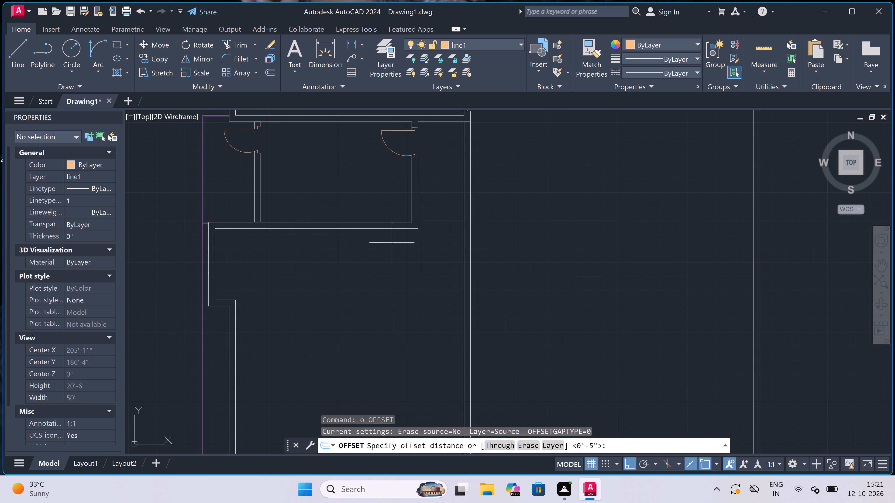
left_click(489, 41)
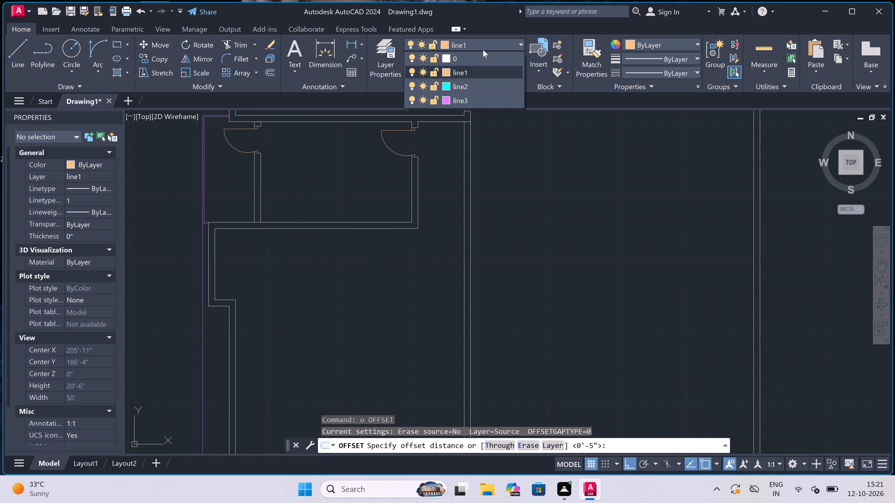
left_click(475, 54)
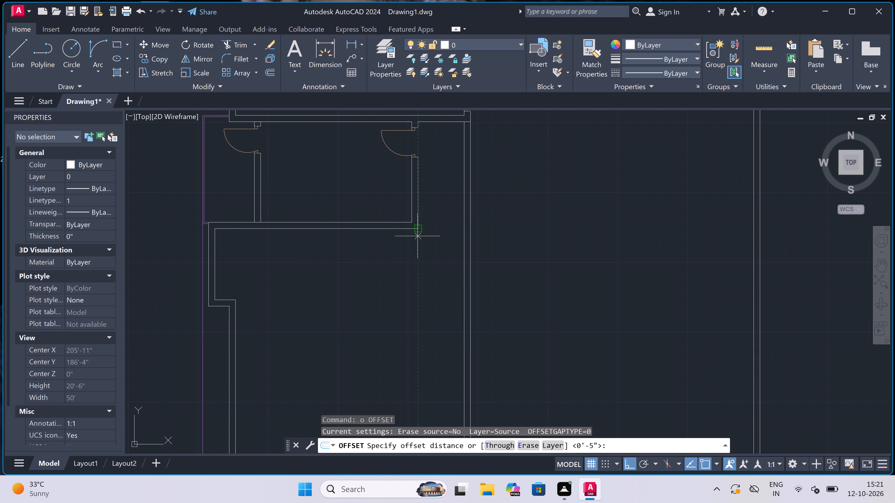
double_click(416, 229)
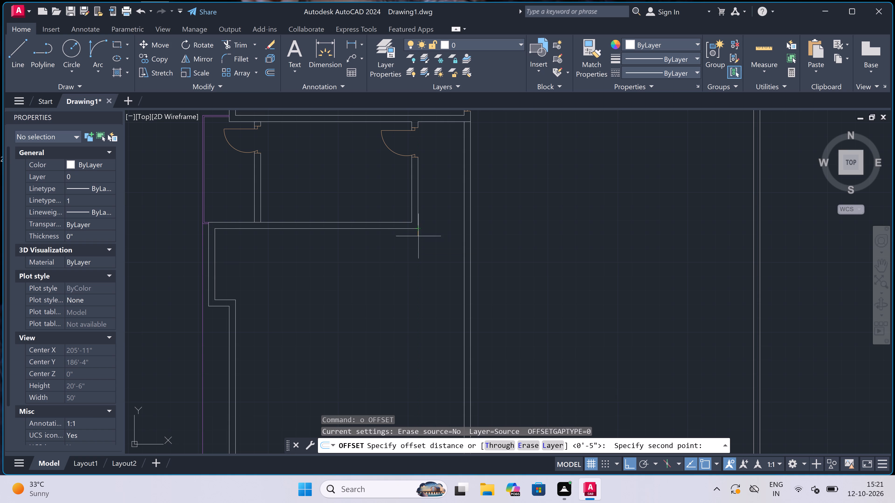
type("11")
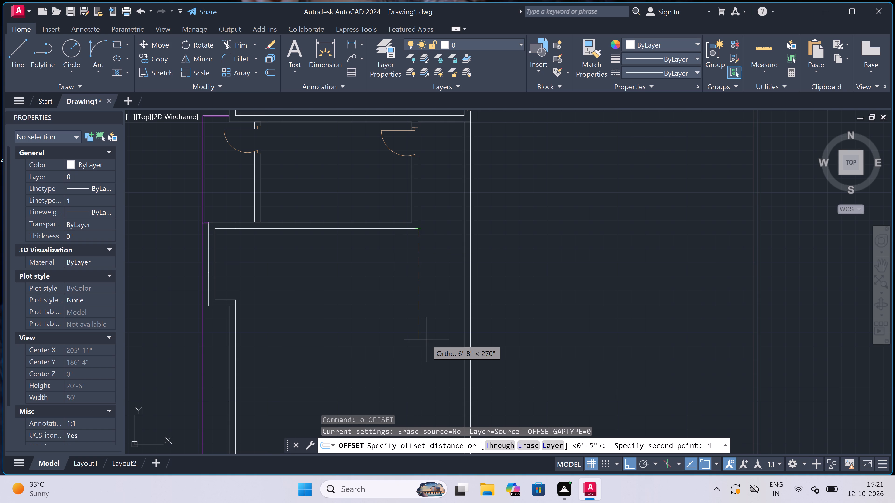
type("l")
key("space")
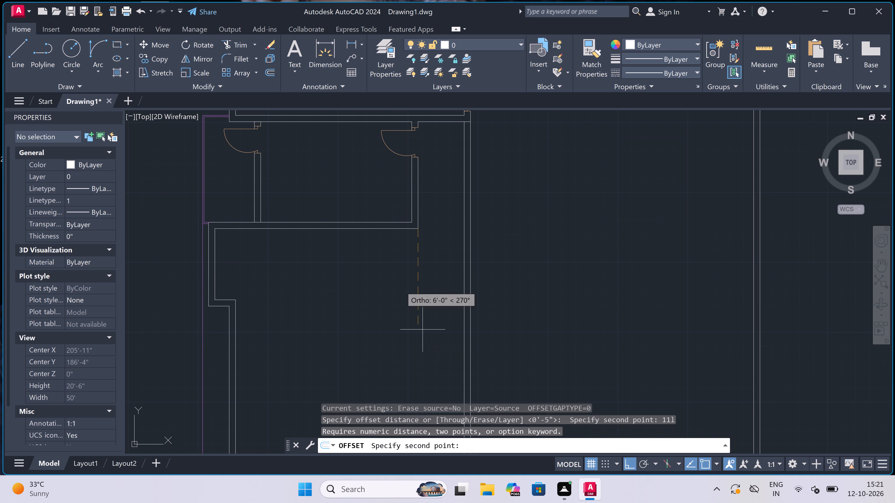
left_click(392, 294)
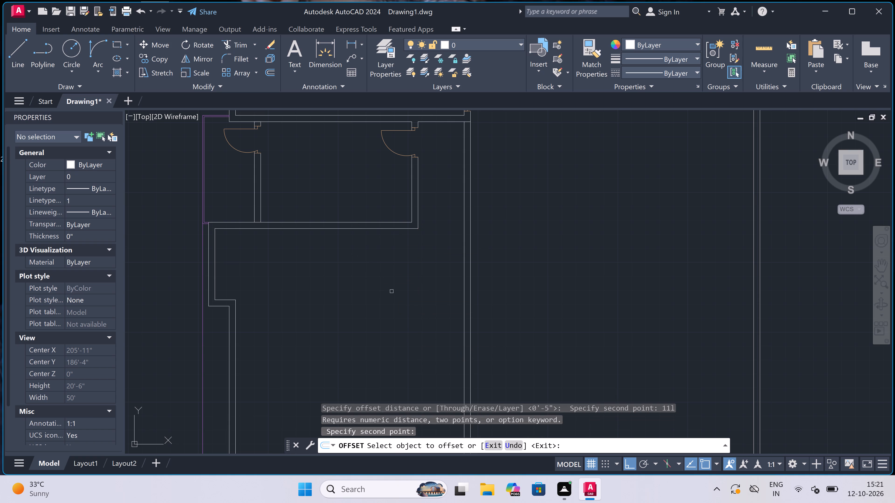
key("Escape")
Offset the lower face of the left-hand small room's bottom wall 11' downward.
type("o")
key("space")
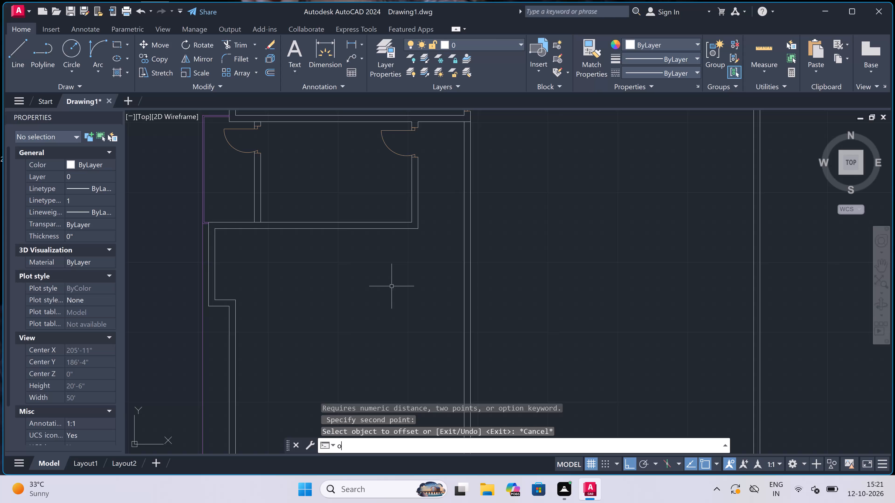
left_click_drag(361, 226, 362, 247)
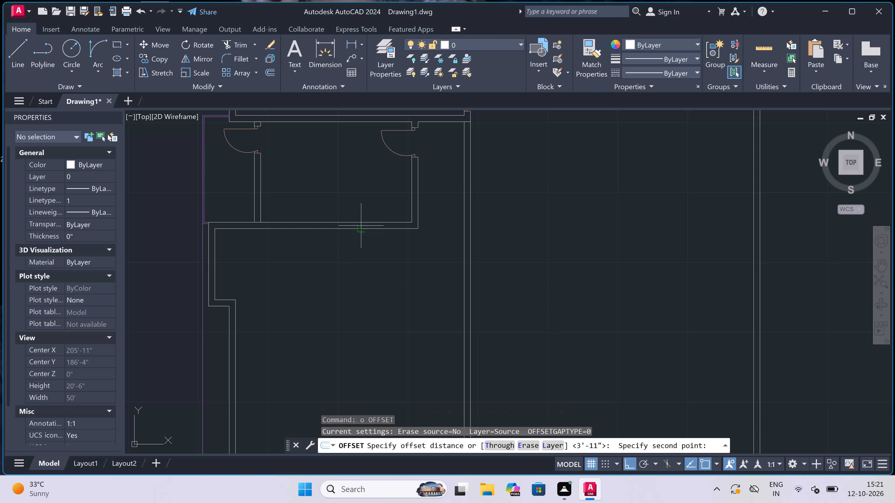
type("11'")
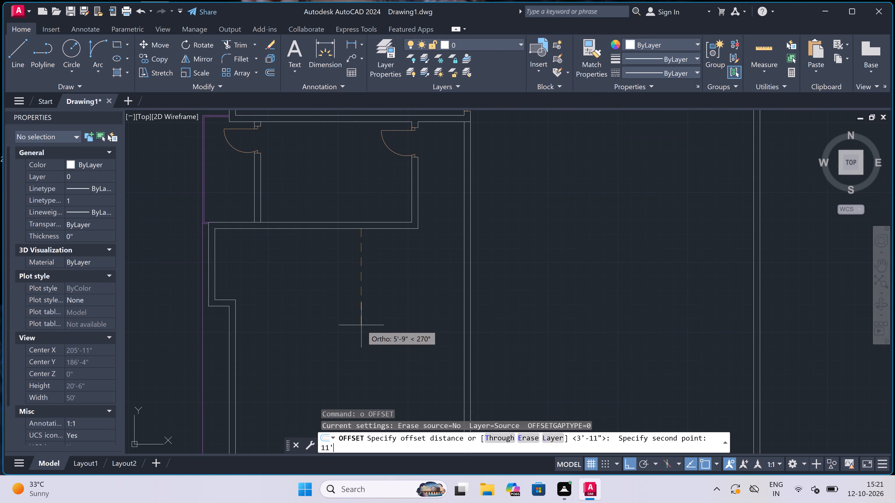
key("space")
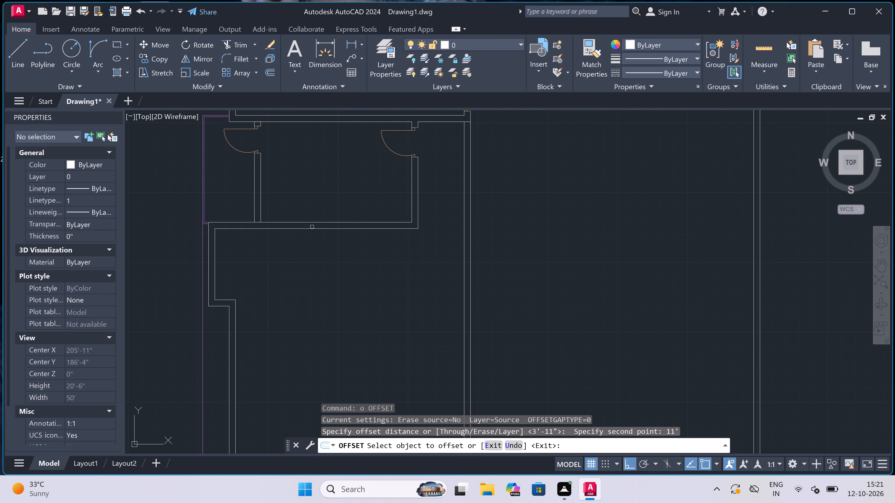
left_click_drag(311, 229, 313, 254)
left_click(310, 294)
scroll(310, 294, "down", 3)
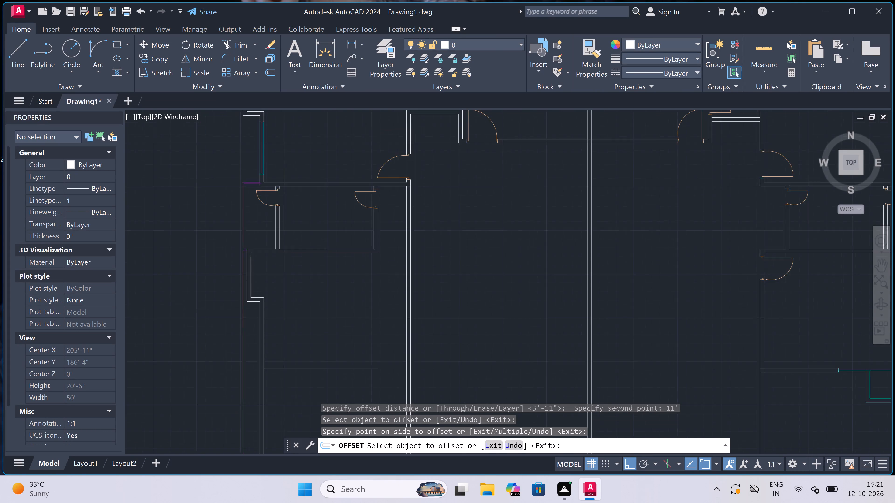
scroll(305, 326, "up", 3)
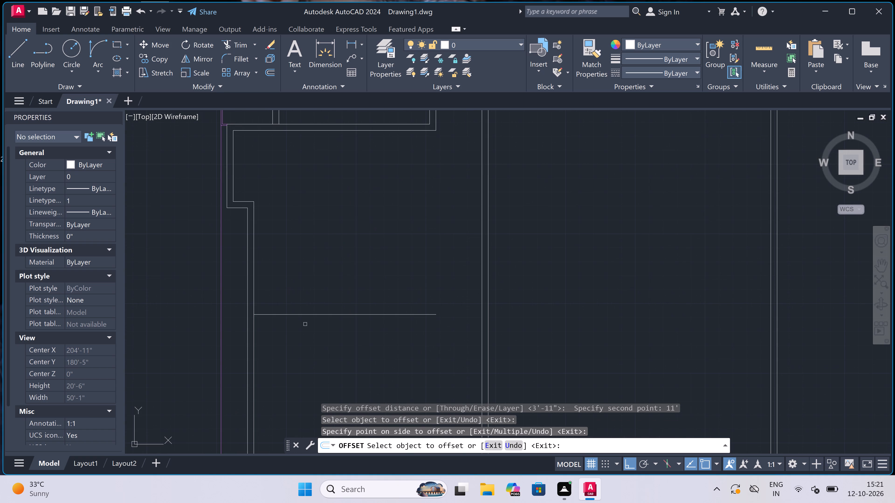
key("space")
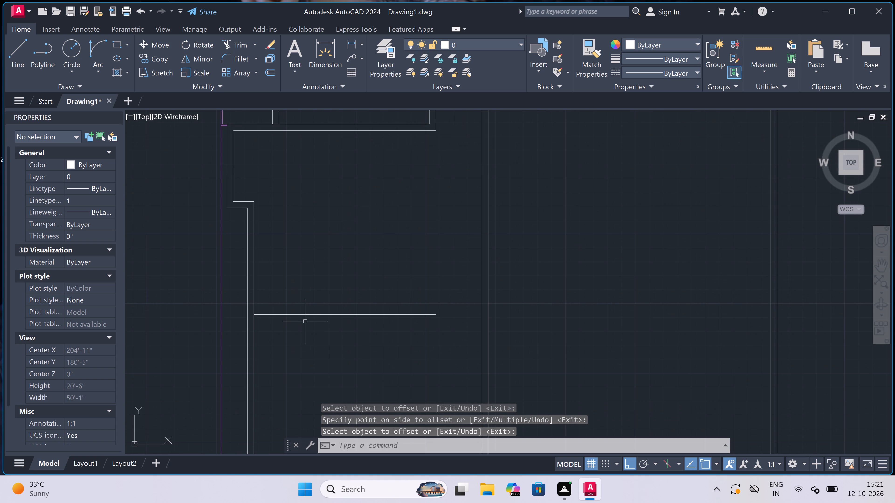
Offset the new horizontal wall line 4.5" downward to give the wall its second face.
key("space")
left_click(336, 312)
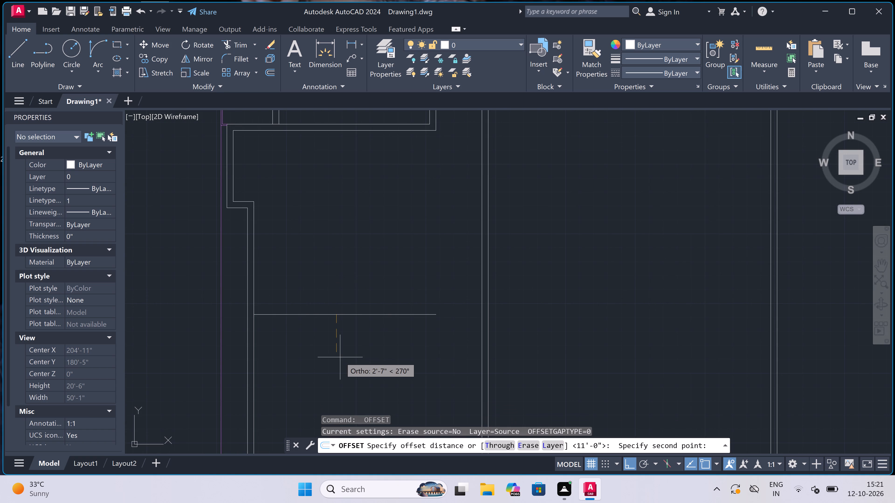
type("4.5\"")
key("space")
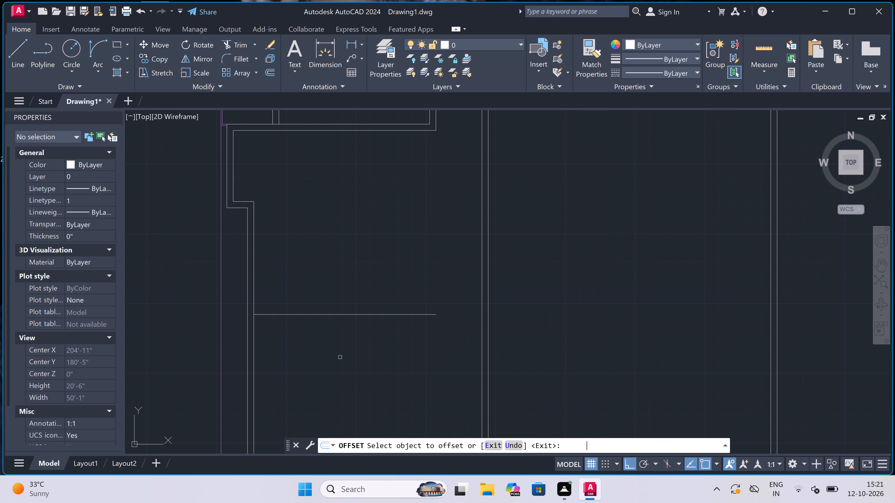
left_click(321, 315)
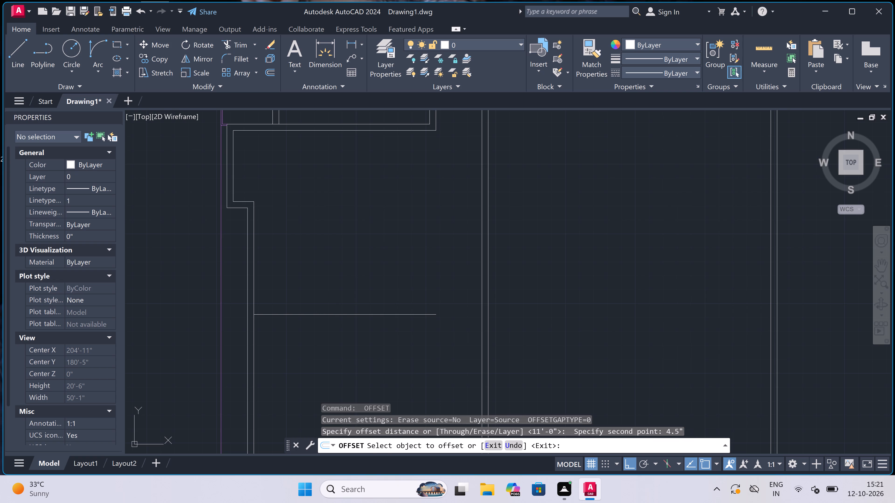
left_click(324, 340)
key("Escape")
Draw the room's inner side wall from the upper wall's corner down to the lower wall's end, 4.5" thick, and back up.
key("l")
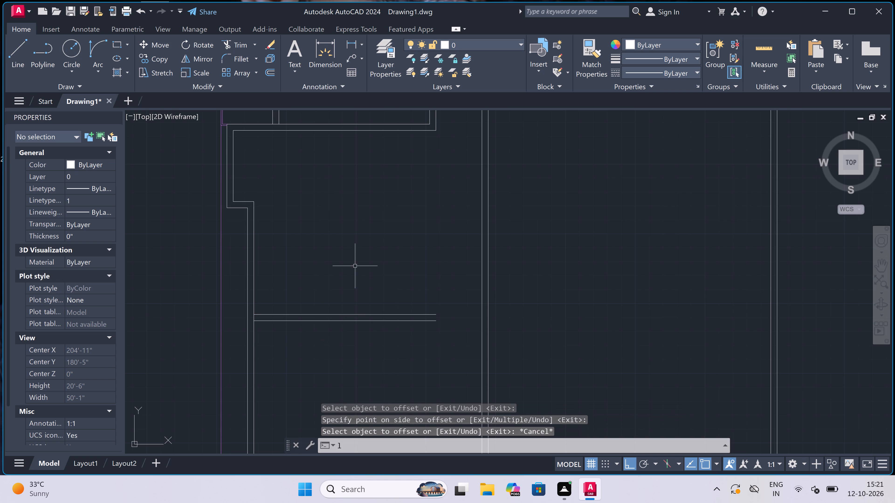
key("space")
left_click_drag(436, 132, 436, 148)
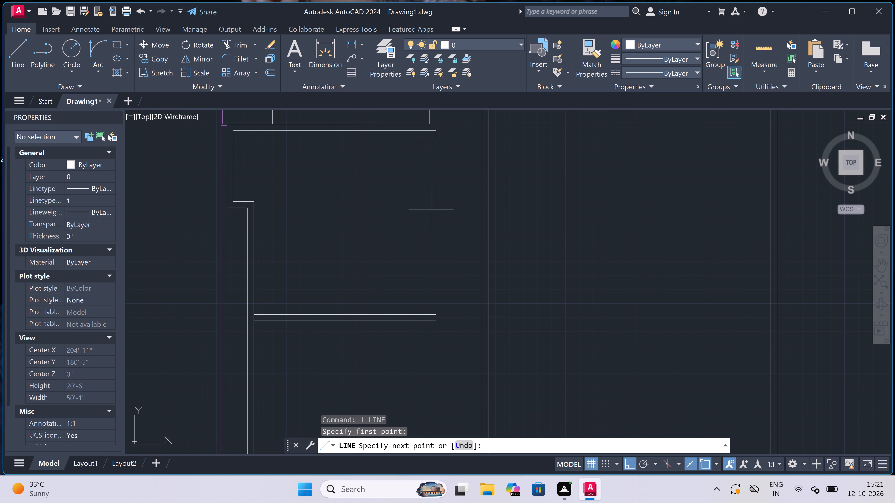
left_click(434, 323)
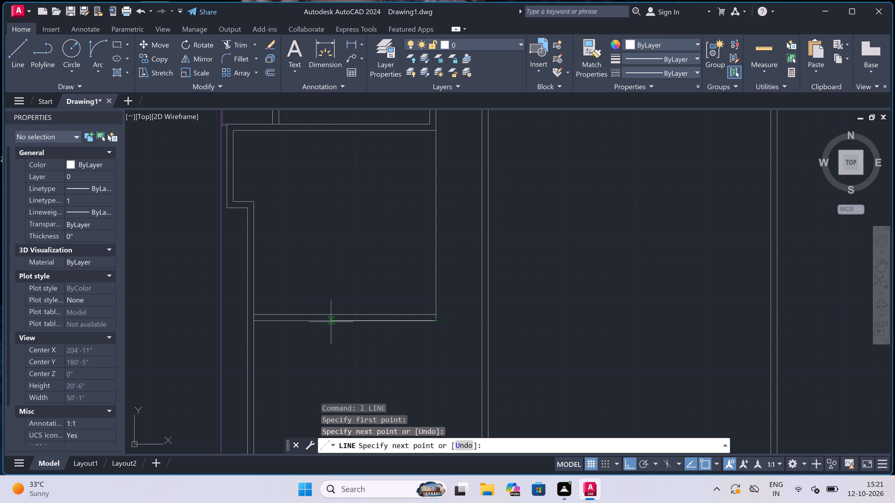
type("4.5\"")
key("space")
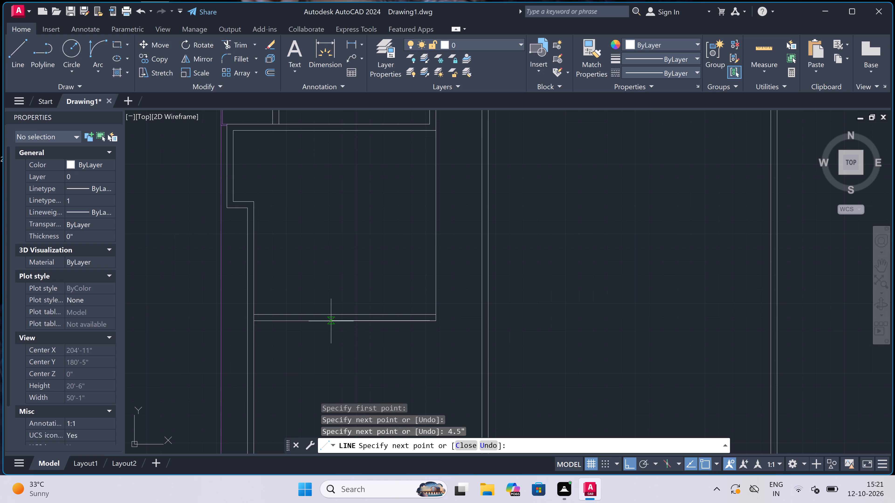
left_click(430, 131)
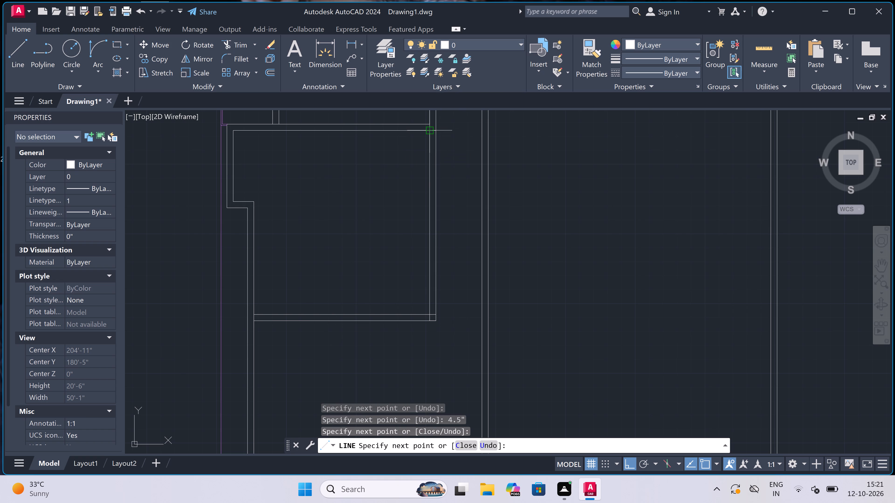
key("Escape")
Make line1 the current layer.
scroll(347, 180, "down", 3)
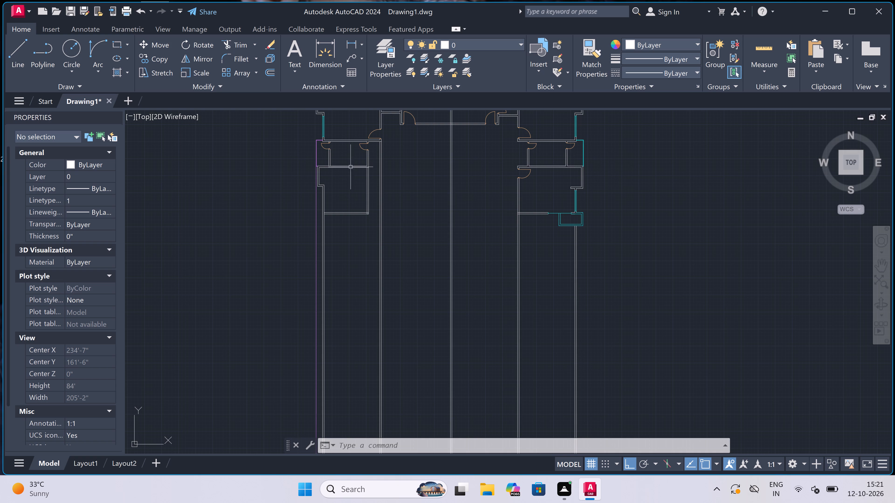
scroll(355, 163, "up", 3)
scroll(410, 151, "up", 2)
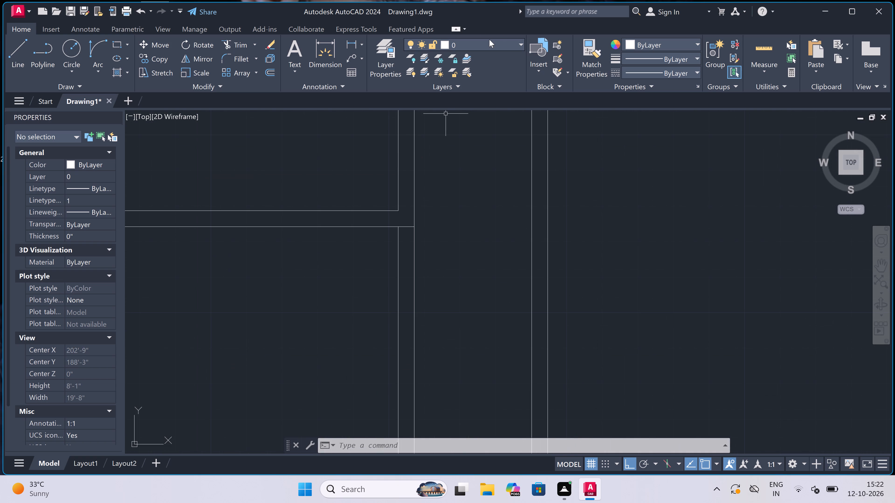
left_click(489, 39)
left_click(457, 68)
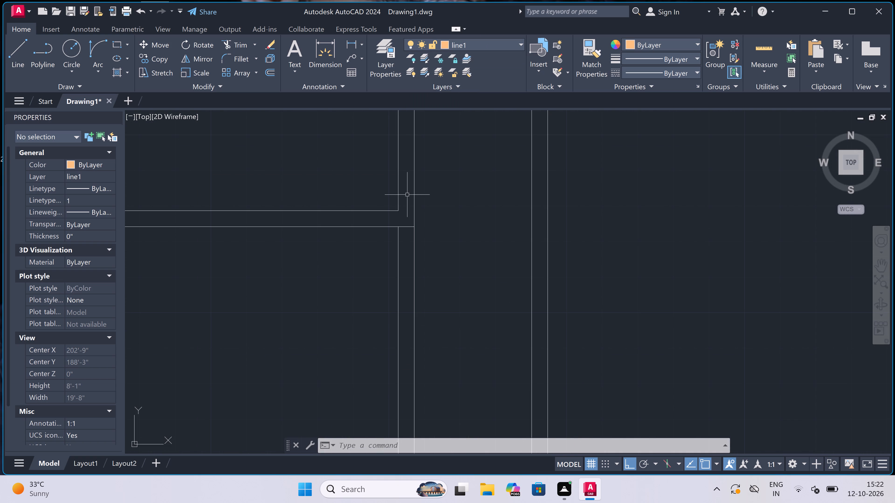
Draw the door's upper jamb across the inner side wall just below its top corner, with a 2" downward stop and a 3' leaf into the room.
scroll(407, 195, "up", 1)
type("l")
key("space")
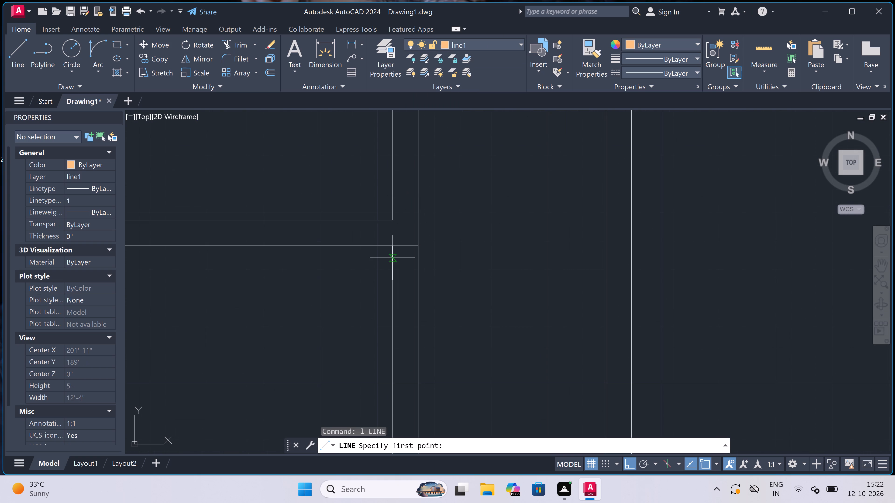
scroll(392, 257, "up", 2)
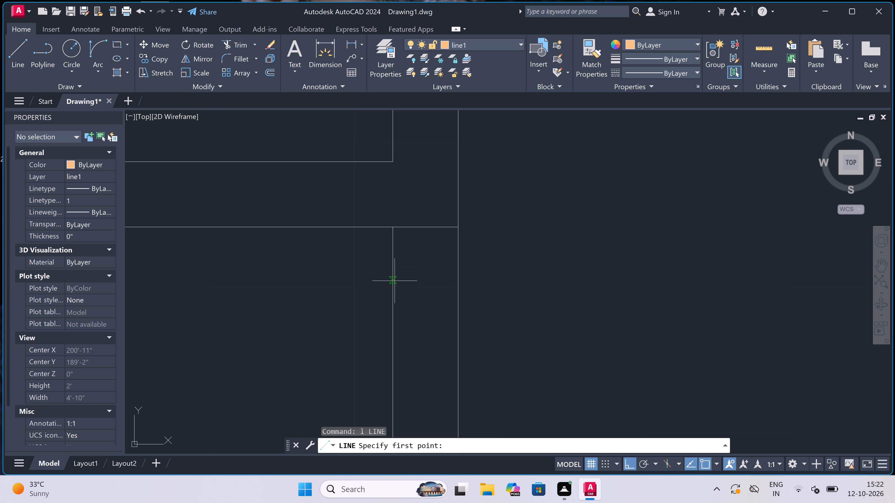
left_click(390, 296)
left_click(463, 295)
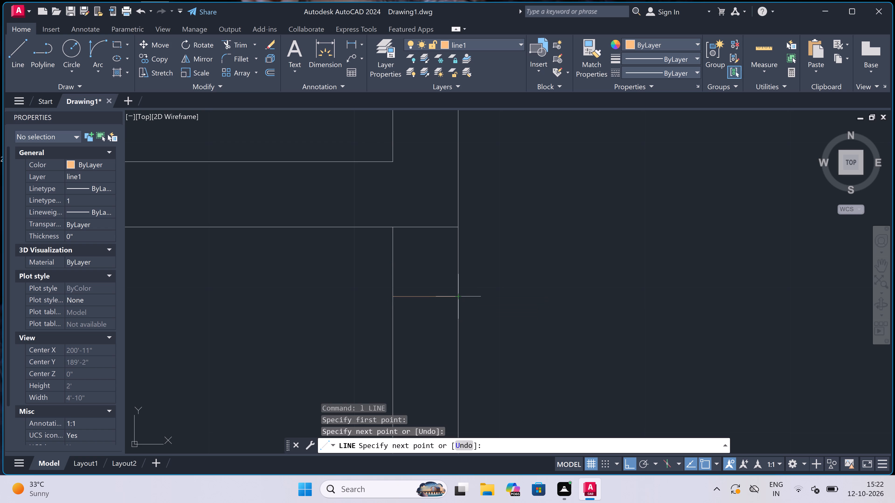
left_click_drag(428, 299, 428, 301)
type("2\"")
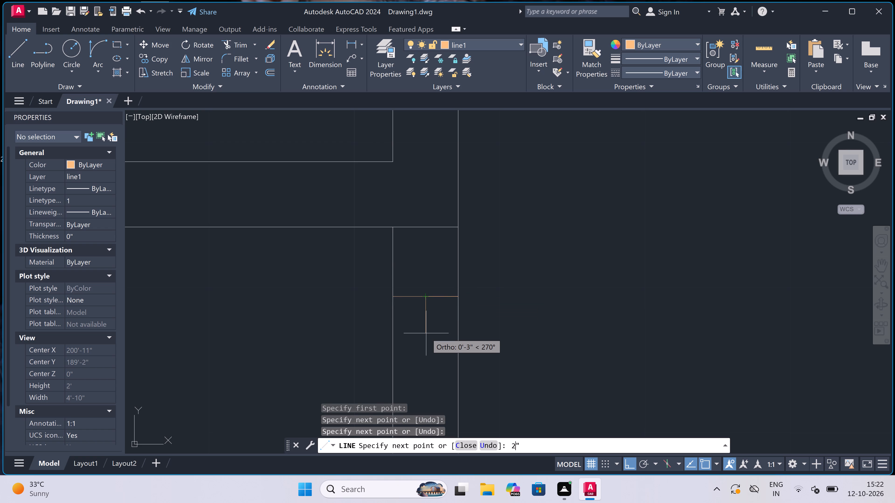
key("space")
type("3'")
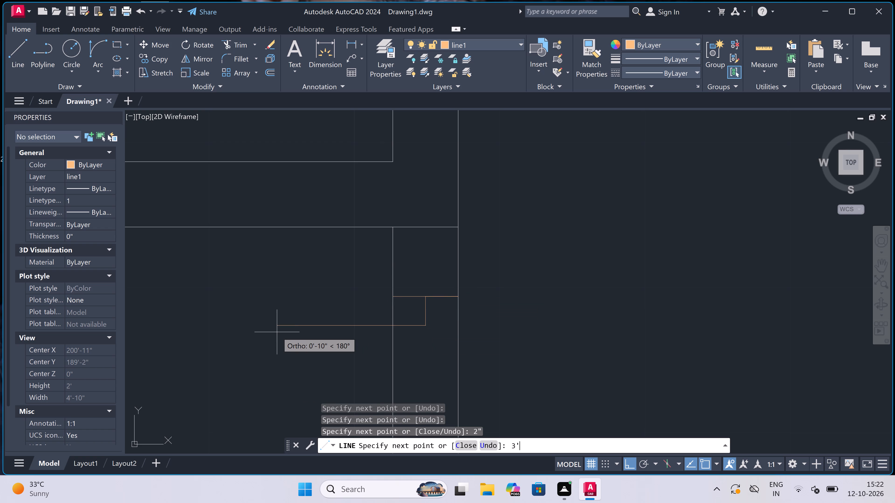
key("space")
key("Escape")
Draw the door's lower jamb line across the same side wall, with a 2" stop rising from its midpoint.
key("space")
scroll(376, 236, "down", 4)
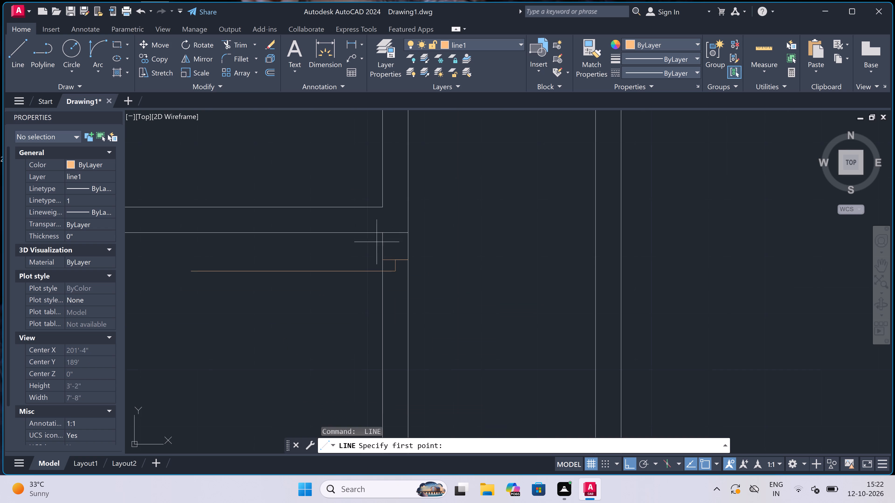
scroll(383, 279, "down", 5)
scroll(381, 319, "up", 4)
scroll(388, 256, "down", 3)
scroll(377, 201, "up", 1)
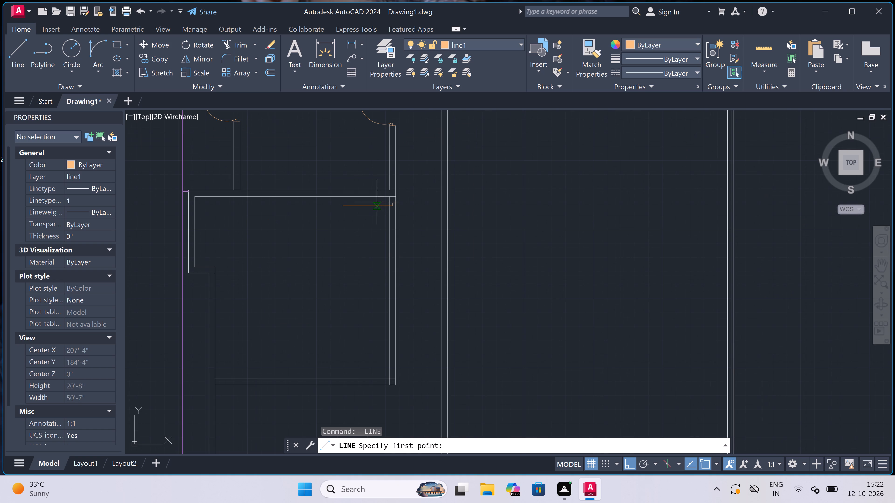
scroll(377, 201, "up", 2)
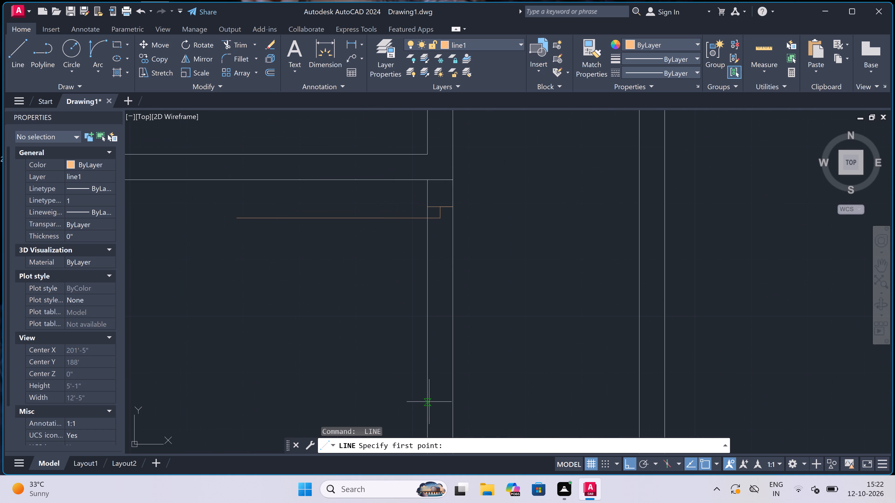
left_click(427, 375)
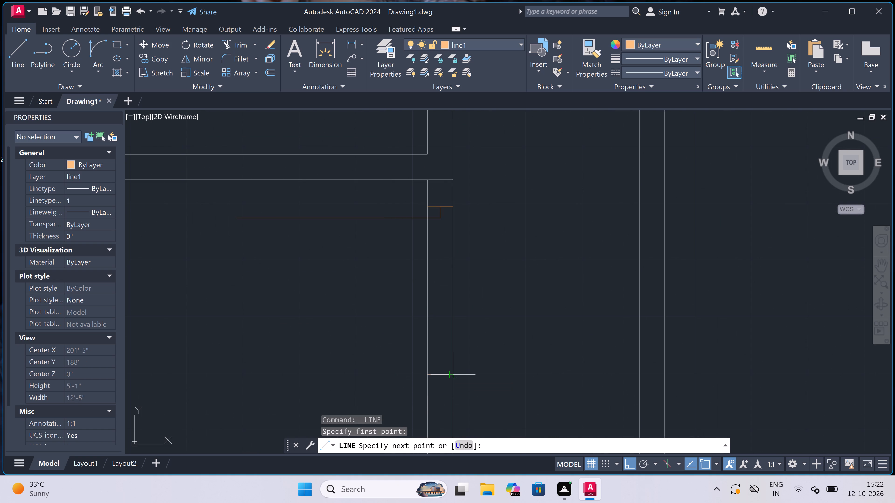
left_click(451, 372)
left_click(443, 374)
type("2\"")
key("space")
key("Escape")
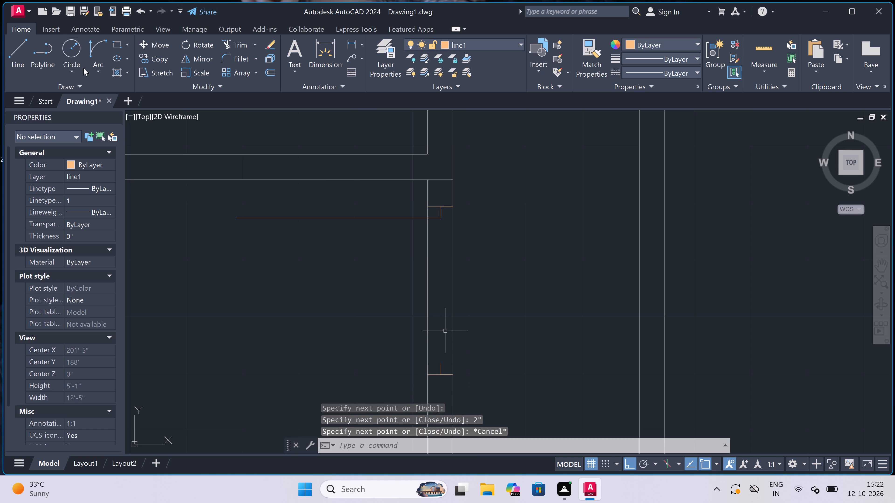
Draw the door's swing arc from the leaf's free end to the lower jamb's stop, leaving the leaf downward.
left_click(90, 44)
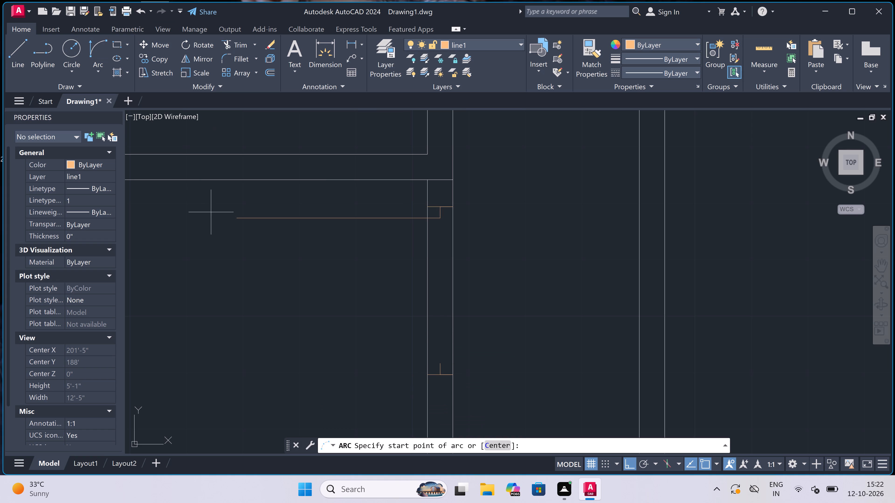
left_click_drag(234, 217, 236, 224)
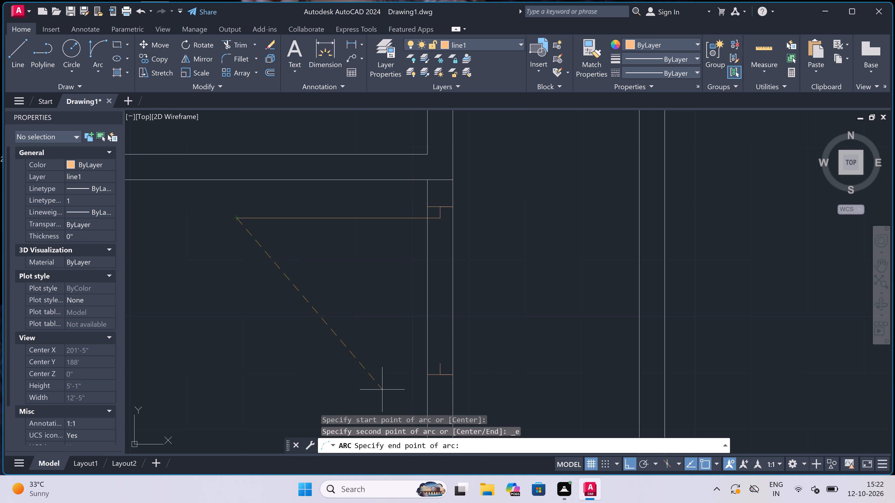
left_click(441, 364)
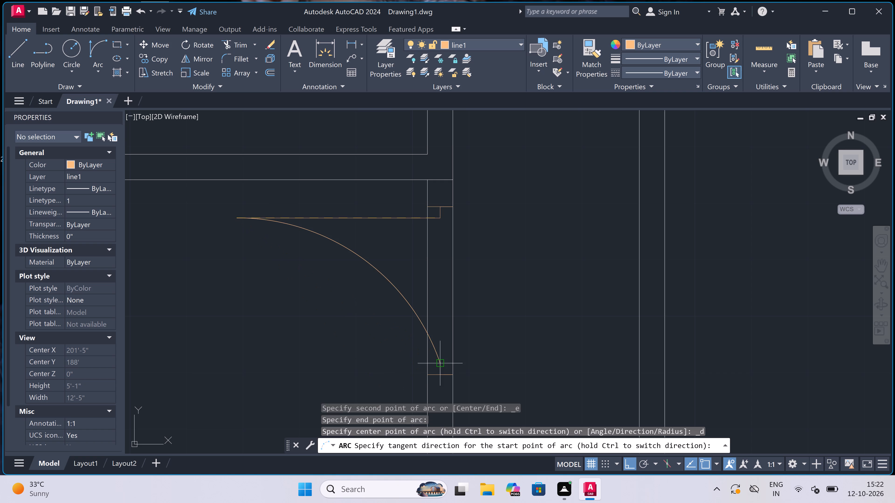
double_click(244, 373)
Trim both side wall faces between the two jambs to open the doorway.
key("t")
key("r")
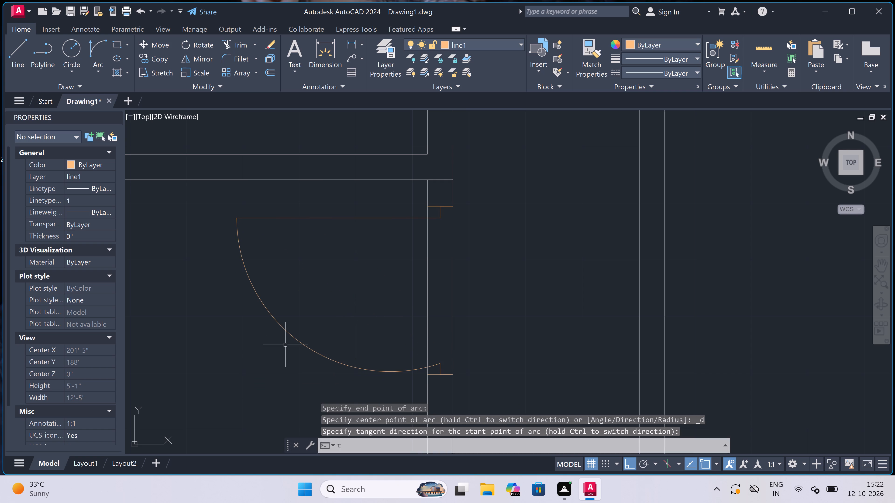
key("space")
left_click_drag(489, 296, 475, 298)
double_click(346, 303)
left_click(473, 276)
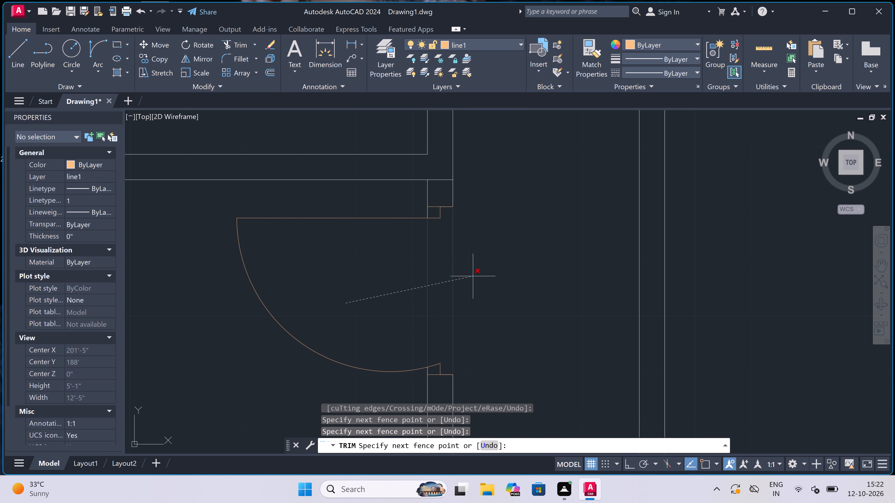
Trim the upper wall's lower face where it crosses the side wall's thickness at the corner above the door.
scroll(411, 289, "down", 3)
scroll(424, 249, "up", 4)
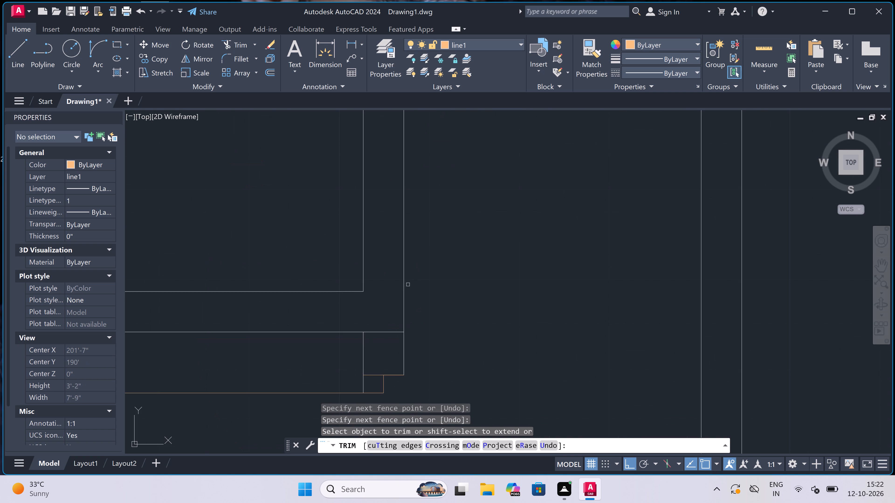
scroll(381, 331, "up", 4)
left_click_drag(381, 340, 381, 329)
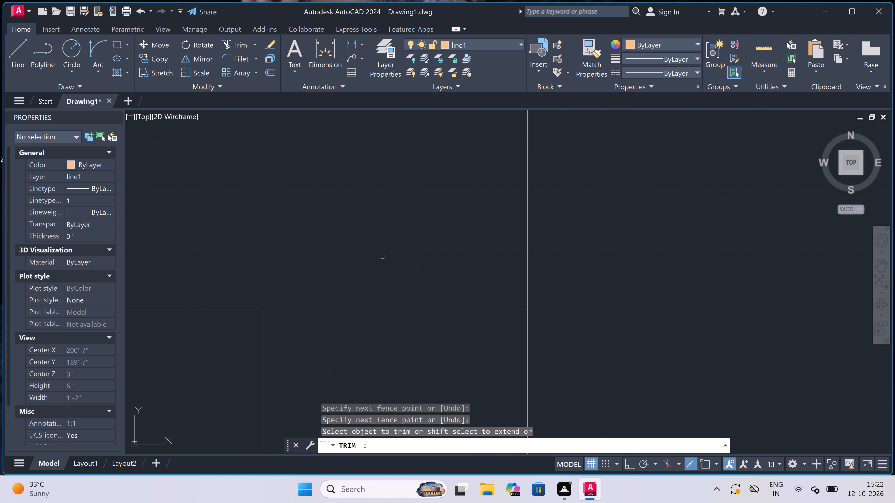
left_click(384, 254)
left_click(388, 375)
scroll(391, 263, "down", 6)
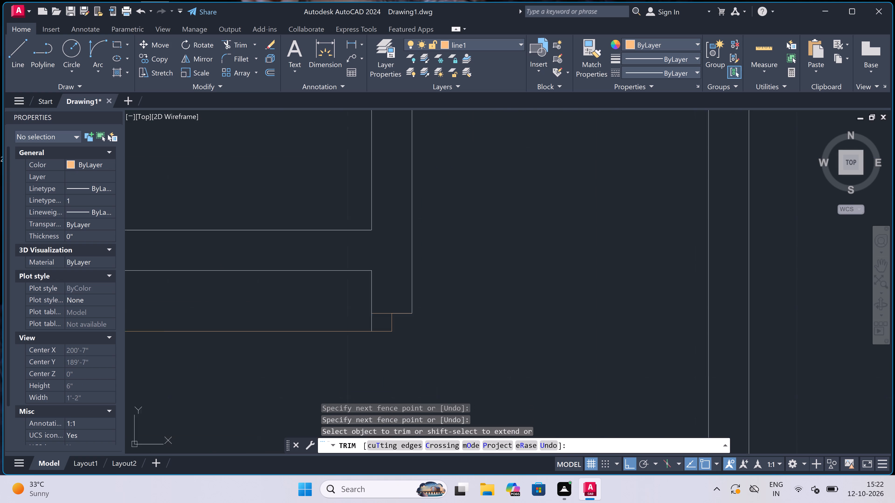
scroll(392, 264, "down", 4)
key("Escape")
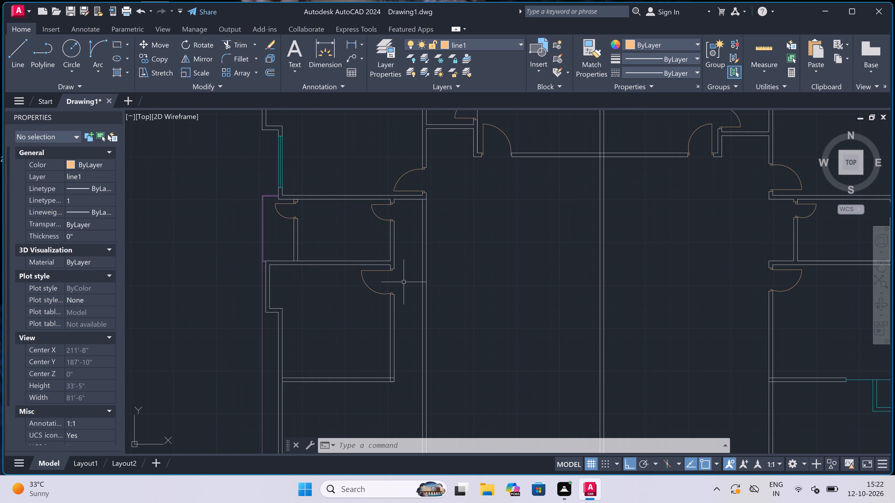
Make line2 the current layer for the linework at the room's bottom wall.
scroll(393, 276, "down", 2)
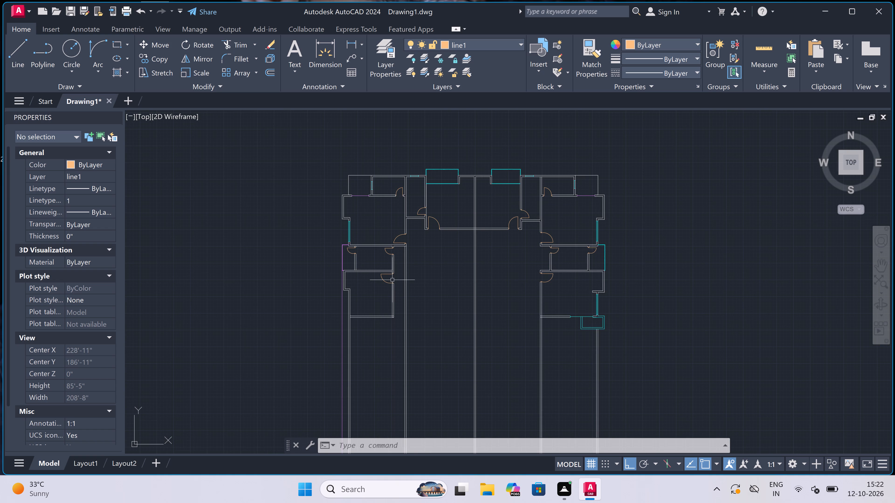
scroll(353, 322, "up", 2)
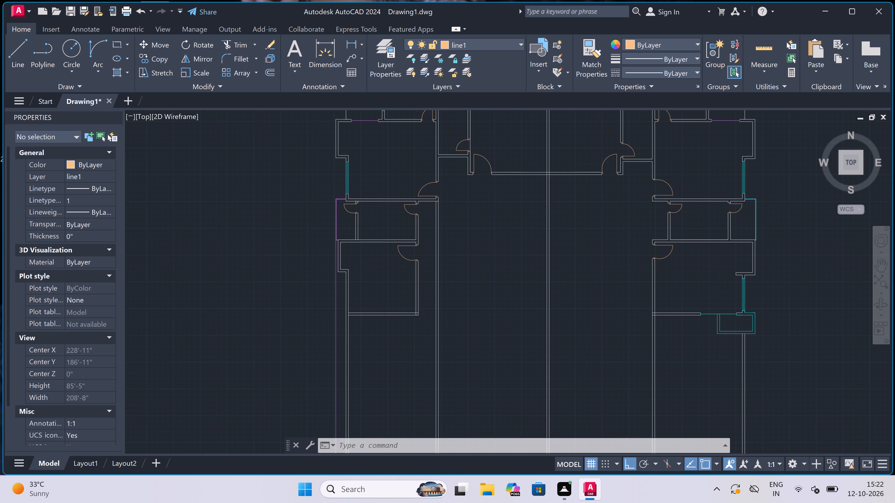
scroll(355, 316, "up", 3)
type("l")
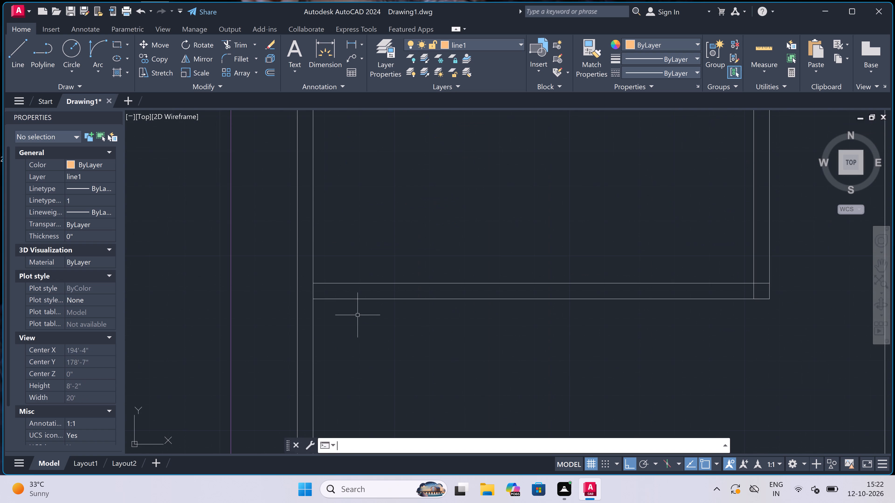
key("space")
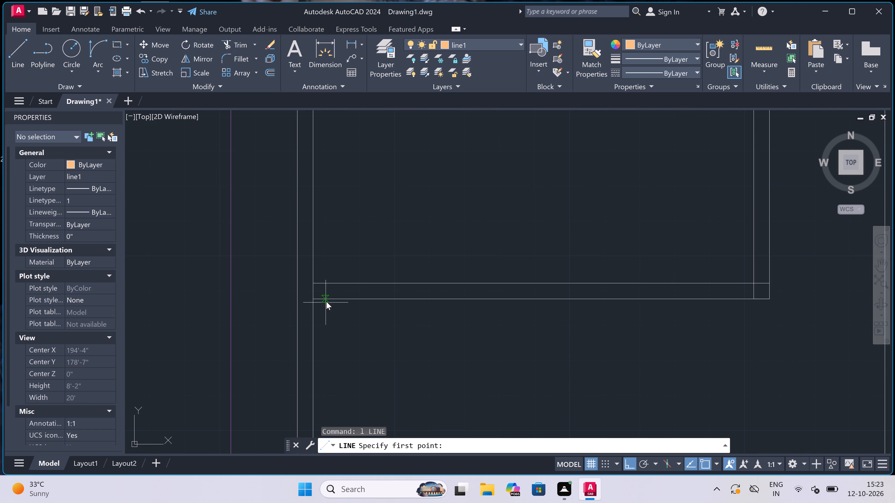
left_click(465, 41)
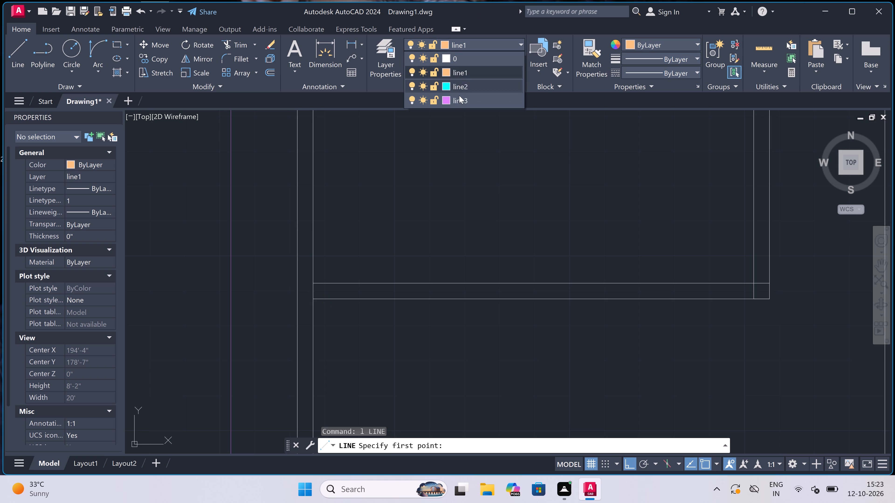
left_click(458, 100)
scroll(386, 214, "down", 4)
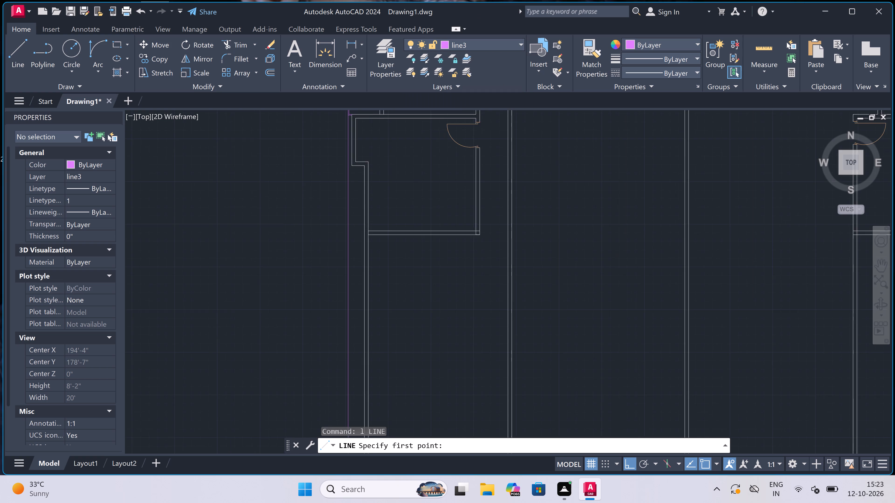
scroll(386, 214, "up", 4)
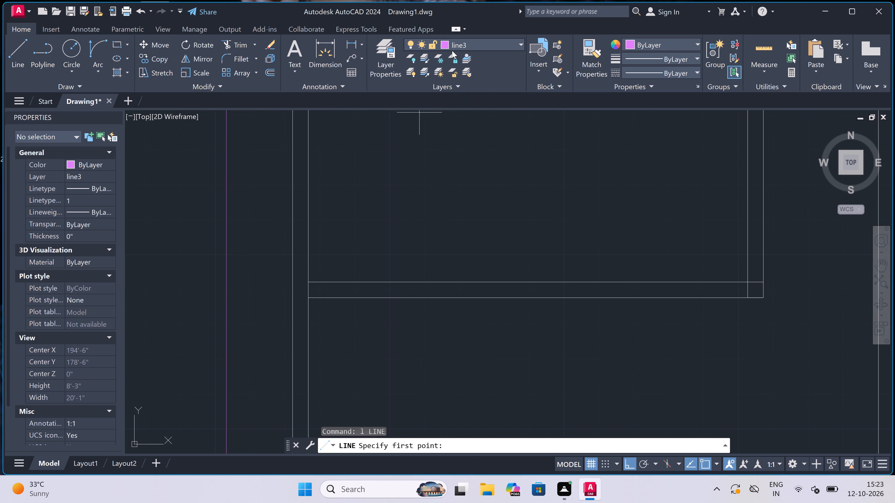
left_click(453, 41)
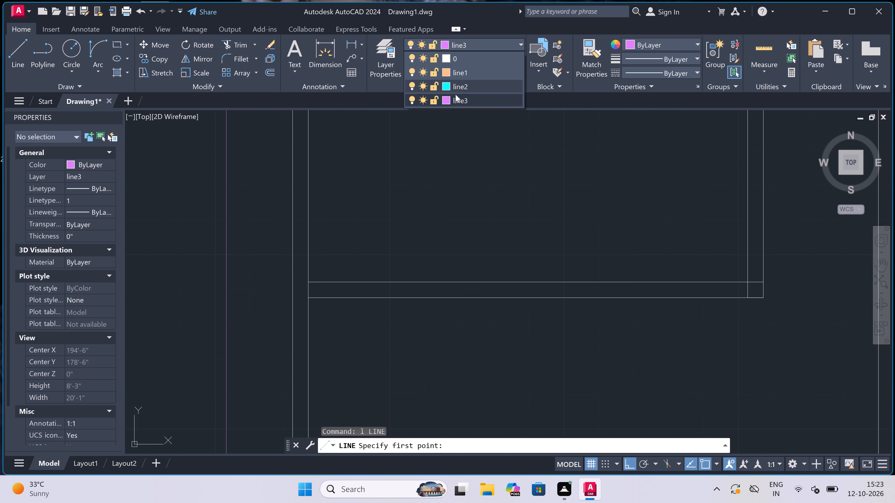
left_click(462, 86)
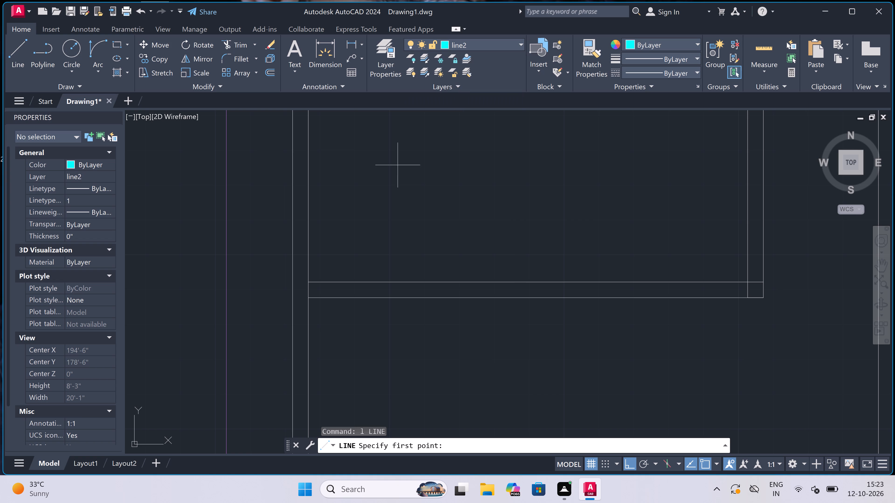
Draw the outline from the outer side wall to the boundary line, back 5'6" along the bottom wall, down 2'6" and across to the boundary.
scroll(398, 172, "down", 4)
scroll(399, 172, "up", 4)
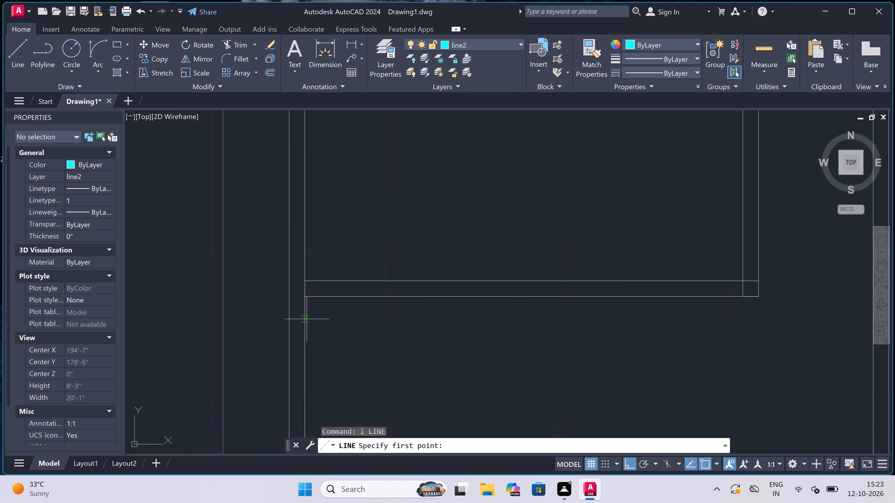
left_click(289, 296)
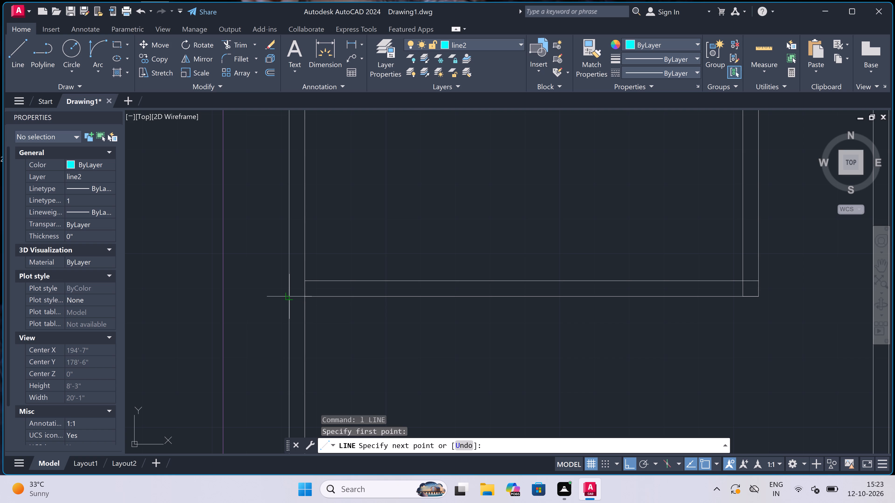
left_click(219, 292)
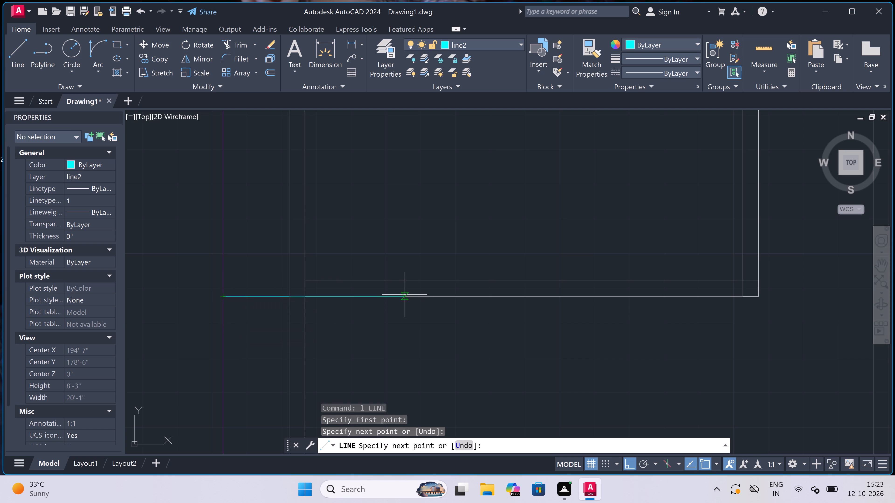
type("5'6\"")
key("space")
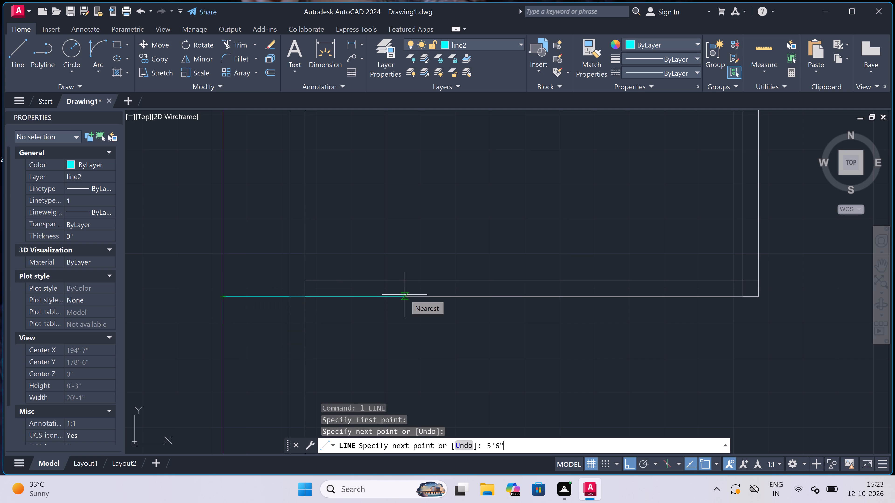
type("3'")
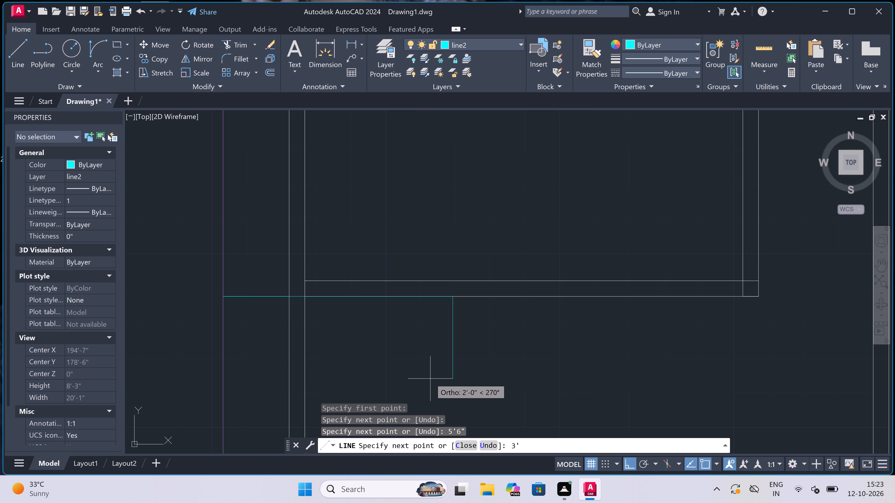
key("BackSpace")
key("BackSpace")
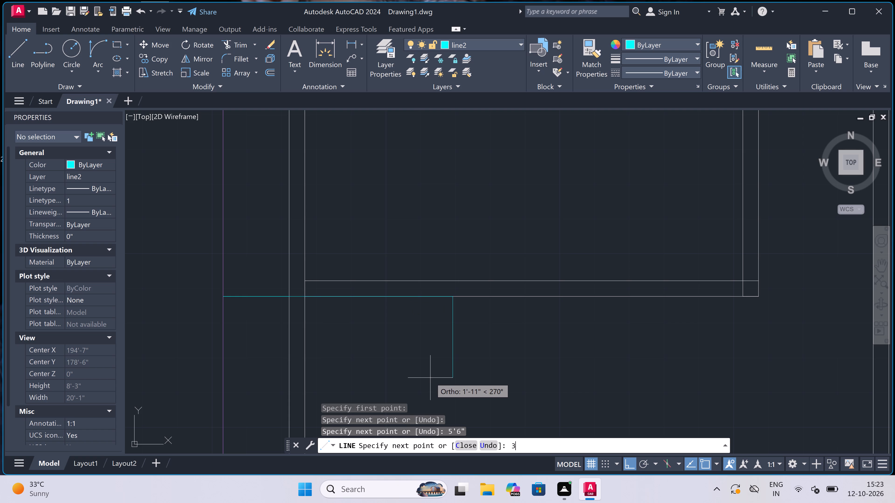
type("2'6\"")
key("space")
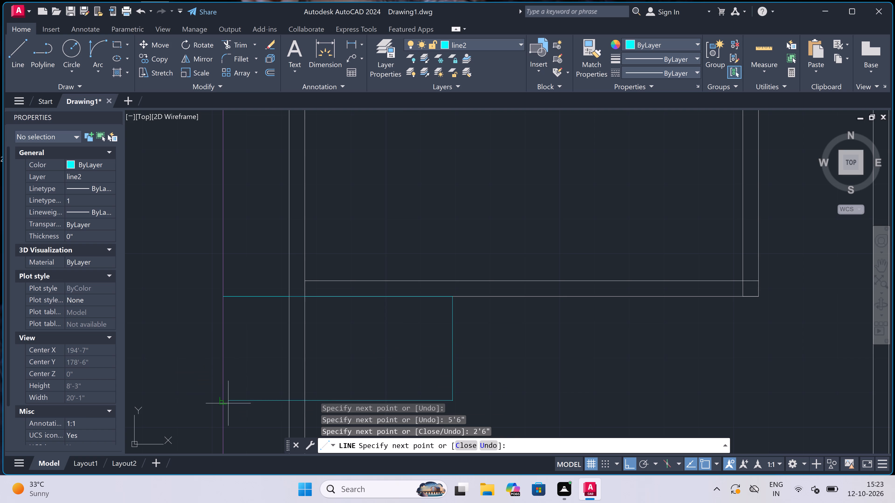
left_click(223, 400)
key("Escape")
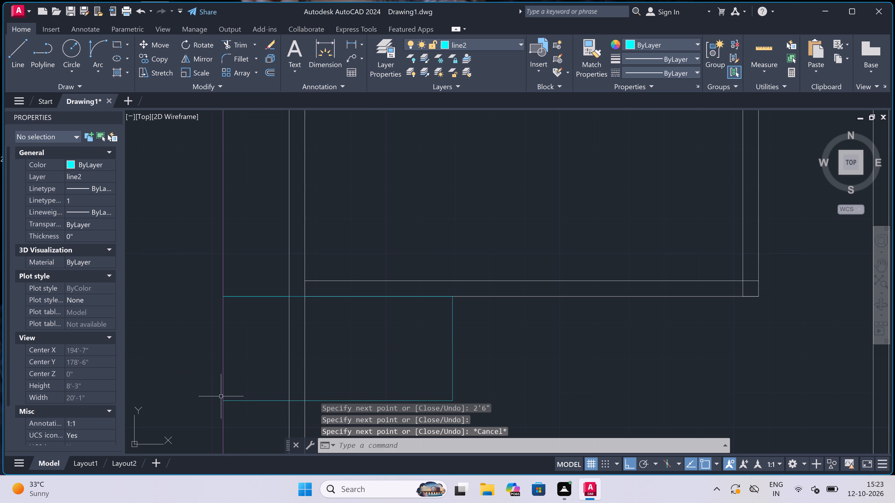
Trim the boundary line between the new outline's upper and lower edges.
key("t")
key("r")
key("space")
double_click(224, 366)
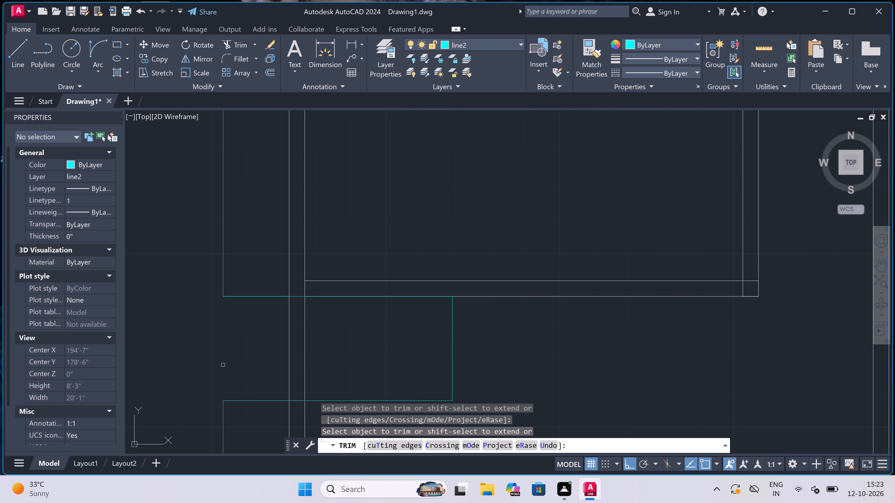
key("Escape")
Draw the outline's left edge along the boundary, from its upper corner down to its lower corner.
key("l")
key("space")
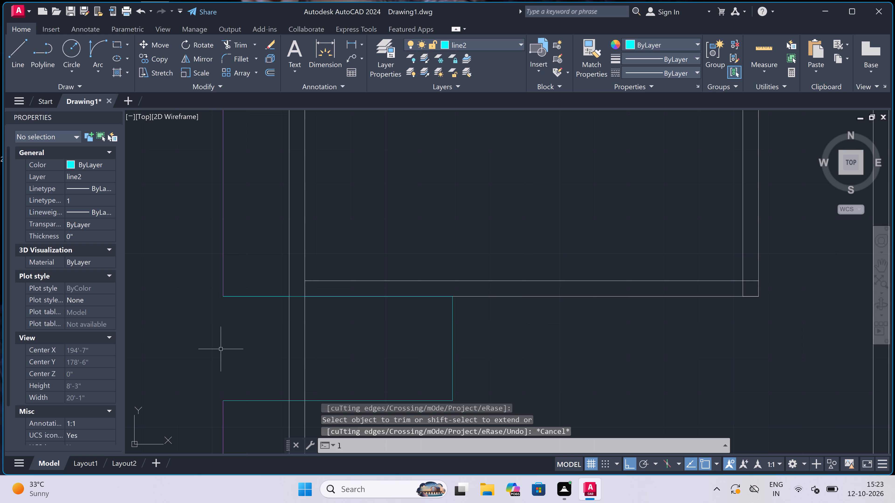
left_click(223, 299)
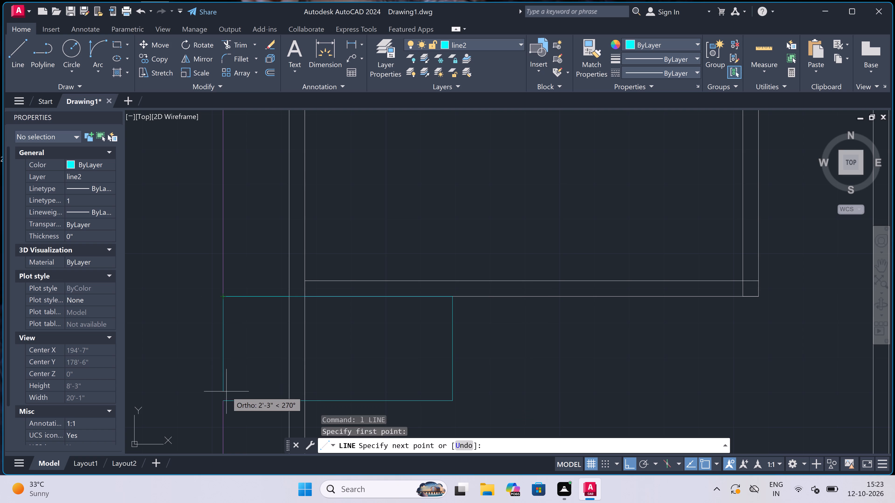
left_click(227, 400)
key("Escape")
Draw a line level with the bottom wall's upper face from the side wall to the boundary, continuing down to the outline's corner.
key("space")
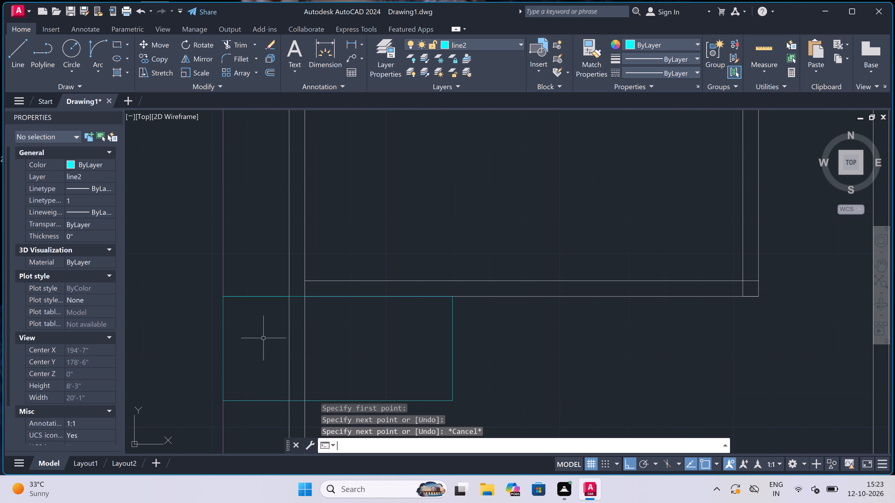
scroll(279, 324, "down", 5)
scroll(478, 337, "up", 3)
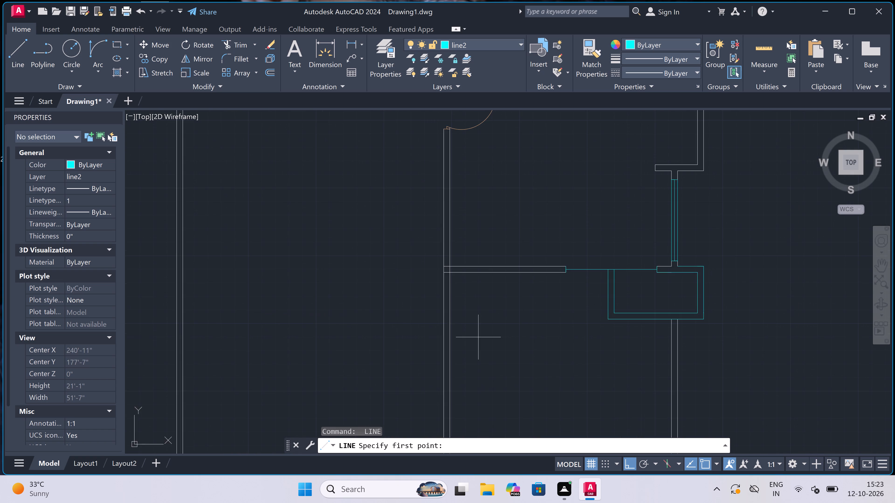
scroll(479, 337, "down", 4)
scroll(362, 331, "up", 4)
scroll(317, 327, "up", 2)
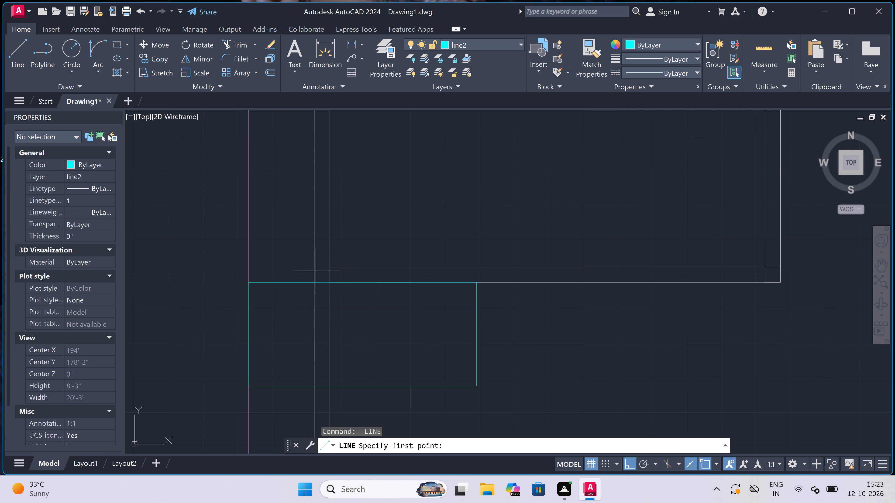
left_click(314, 268)
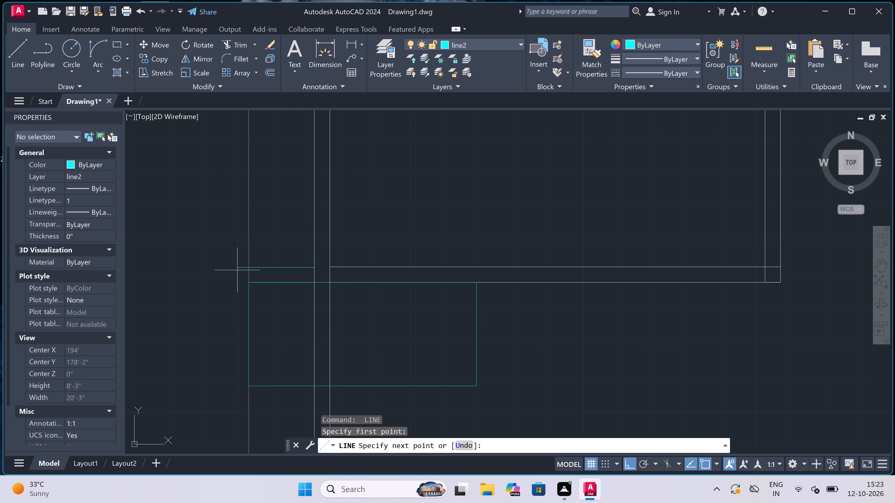
left_click(248, 264)
double_click(250, 281)
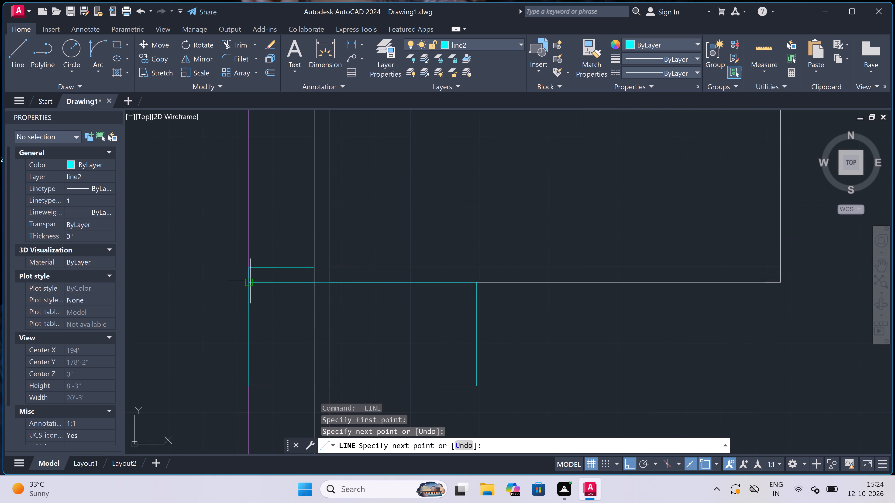
key("Escape")
Draw the parallel lines 4.5" inside the outline's left and lower edges, and 4.5" outside its right edge up to the bottom wall.
key("space")
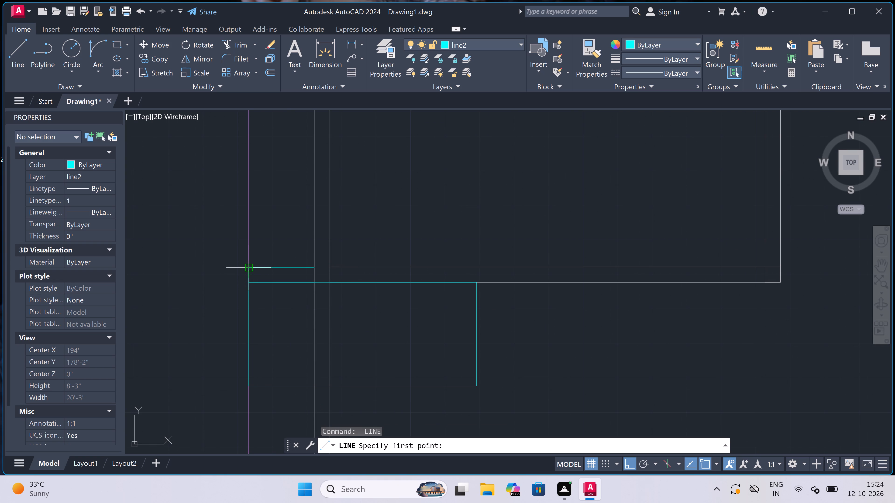
left_click_drag(247, 269, 250, 269)
type("4.5\"")
key("space")
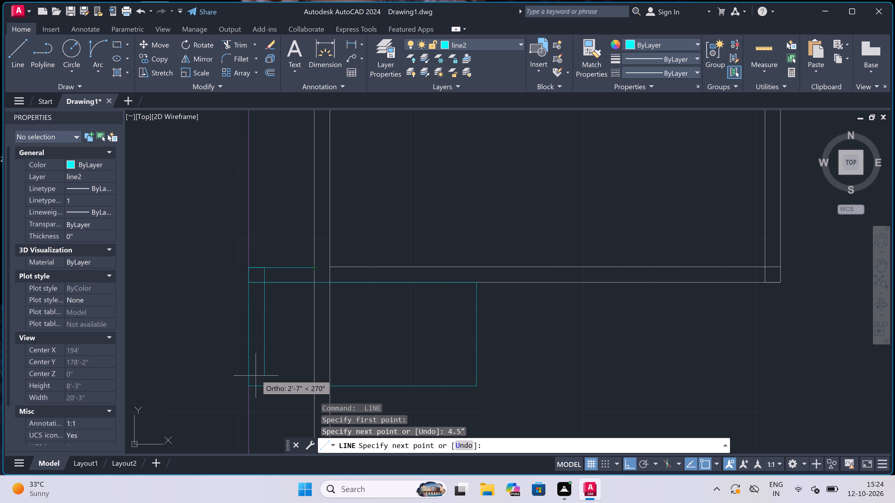
left_click_drag(261, 384, 260, 383)
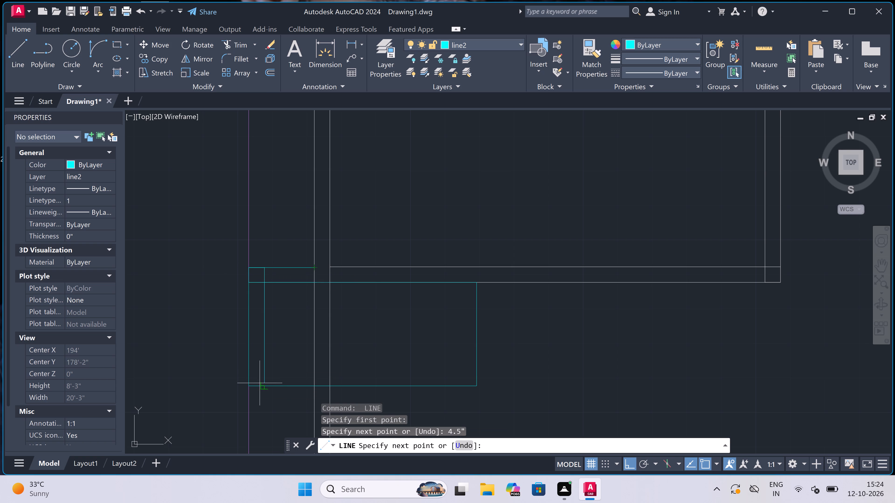
left_click_drag(260, 383, 262, 387)
type("4.5\"")
key("space")
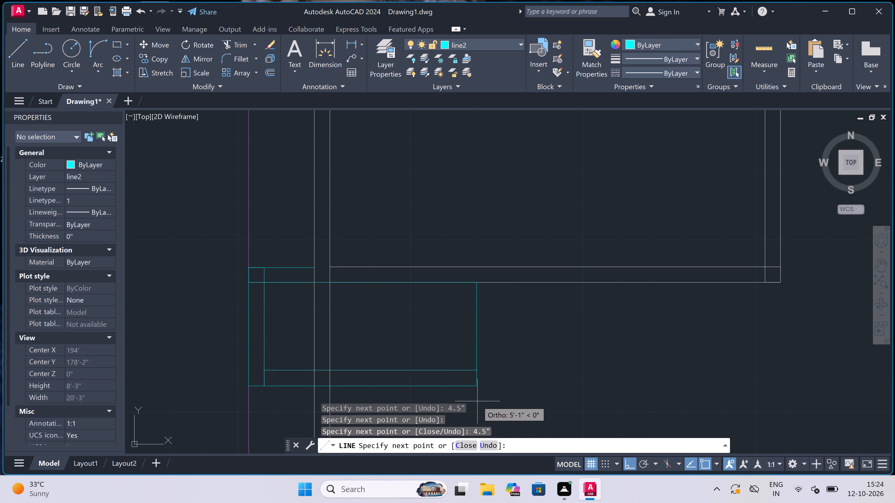
double_click(474, 374)
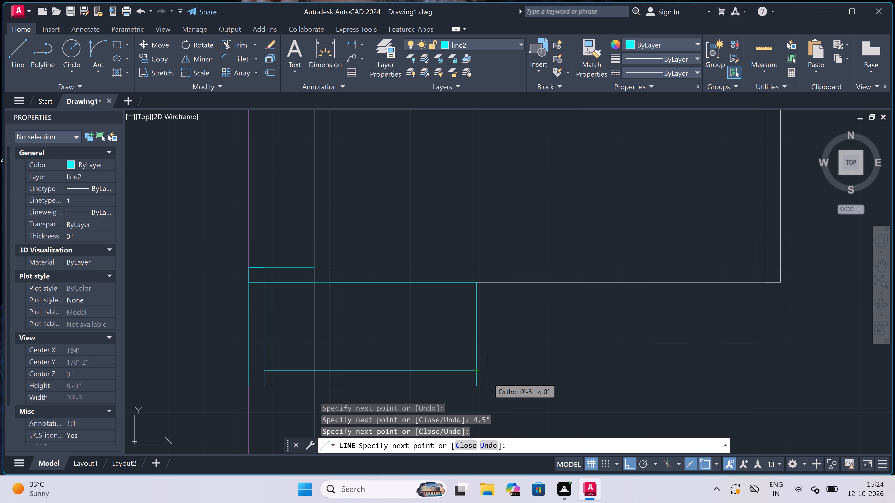
type("4.5\"")
key("space")
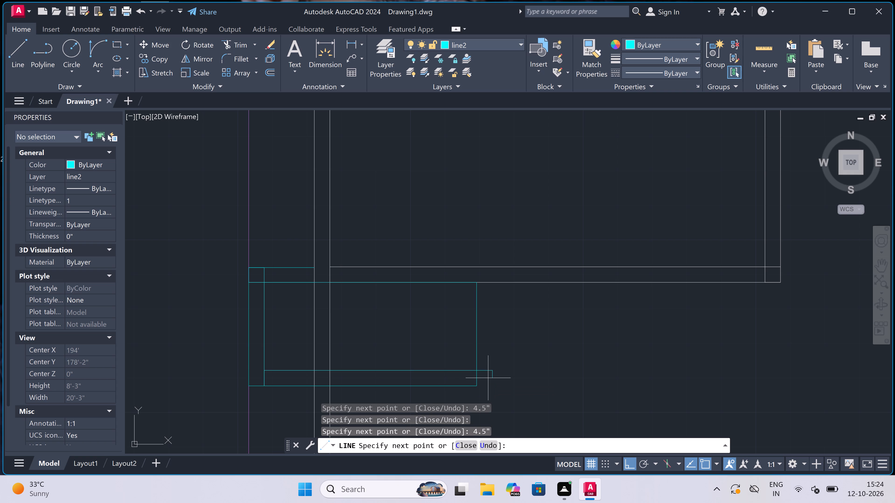
left_click(496, 285)
key("Escape")
Fillet the outermost right edge with the outline's lower edge at zero radius to square the lower-right corner.
scroll(495, 285, "down", 2)
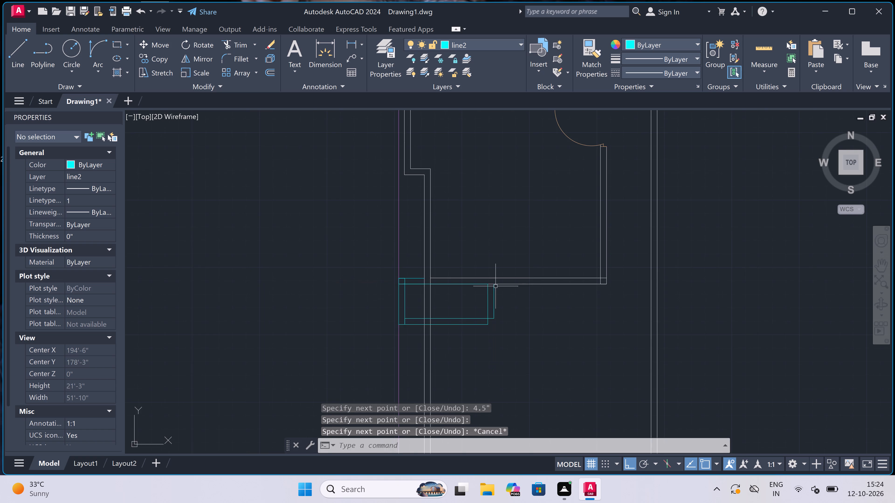
scroll(505, 295, "up", 2)
scroll(479, 381, "up", 3)
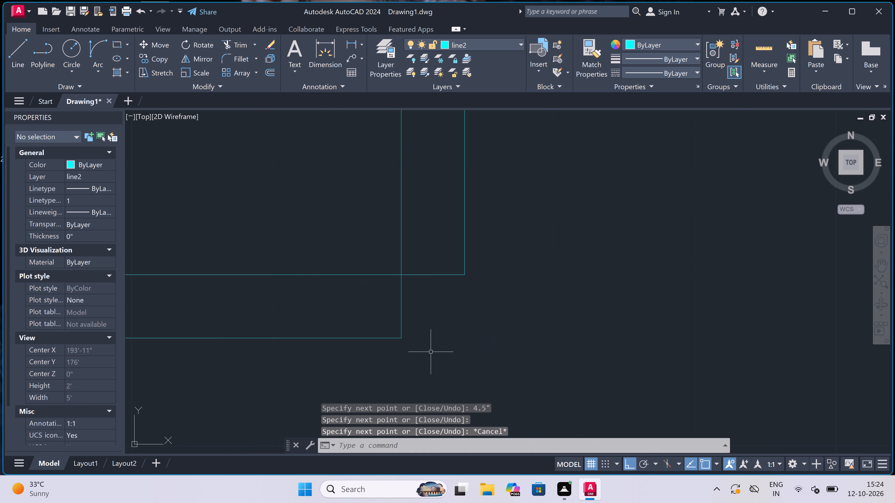
key("f")
key("space")
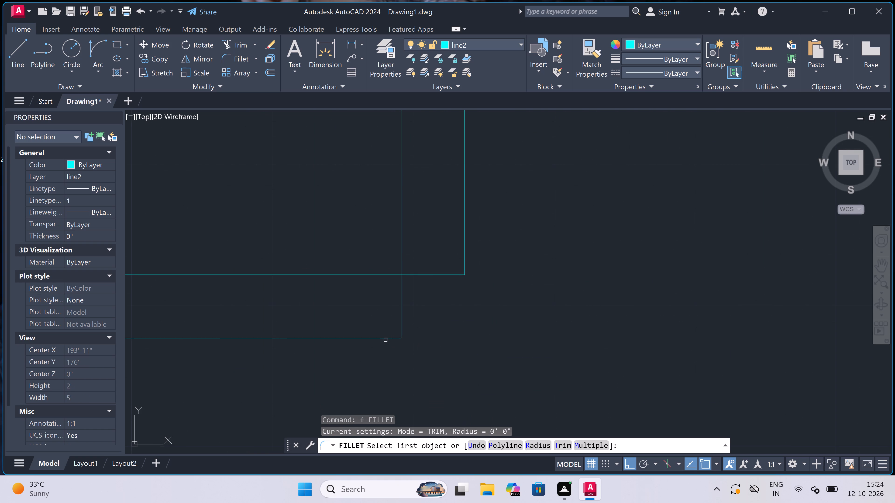
left_click(386, 340)
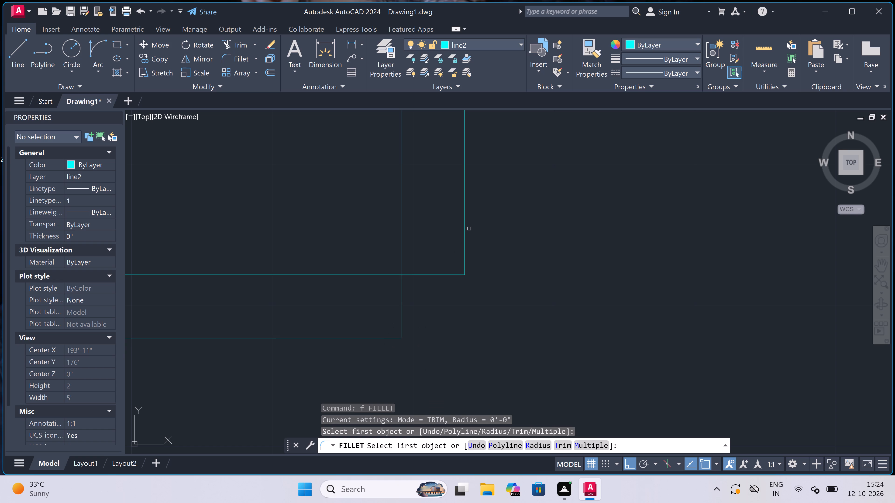
left_click(465, 223)
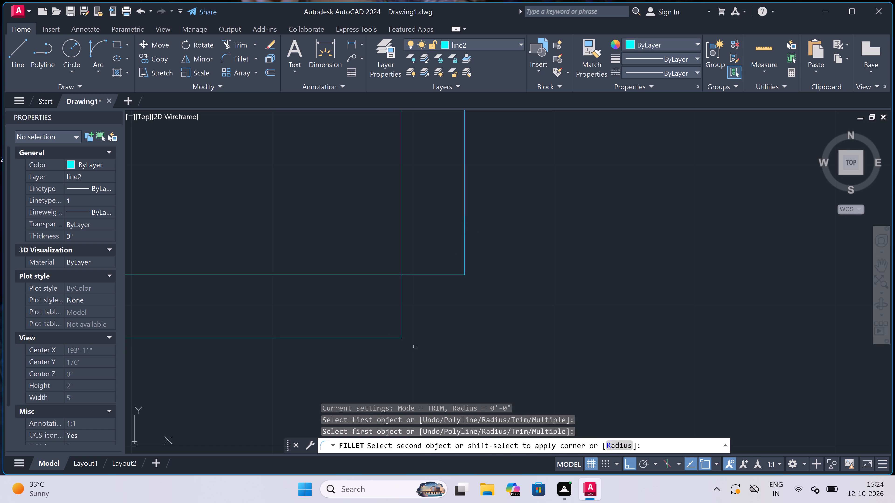
left_click(373, 338)
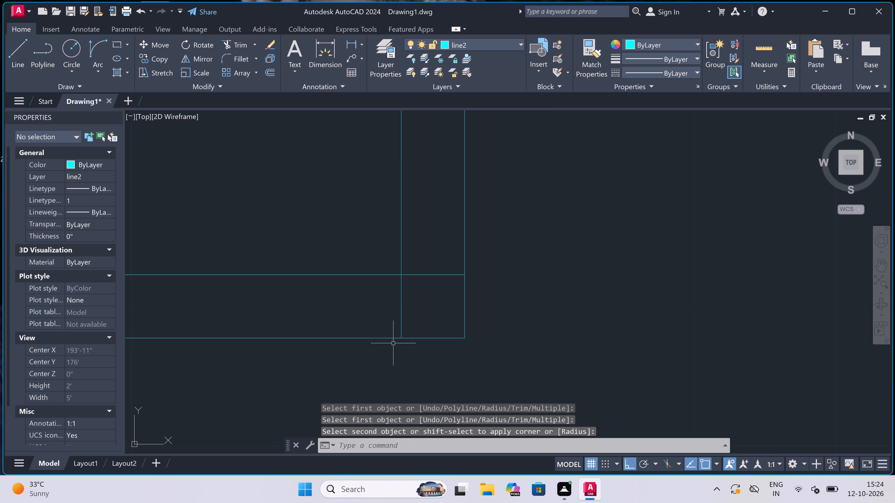
key("Escape")
Trim the crossing line ends at the outline's lower-right corner and the bottom wall's lower face between the two right edges.
key("t")
key("r")
key("space")
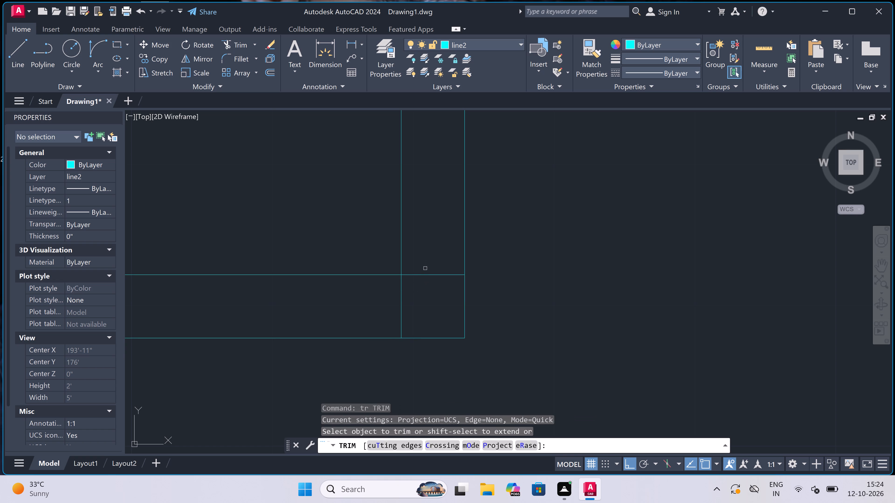
left_click_drag(425, 268, 423, 272)
double_click(365, 319)
scroll(368, 317, "down", 5)
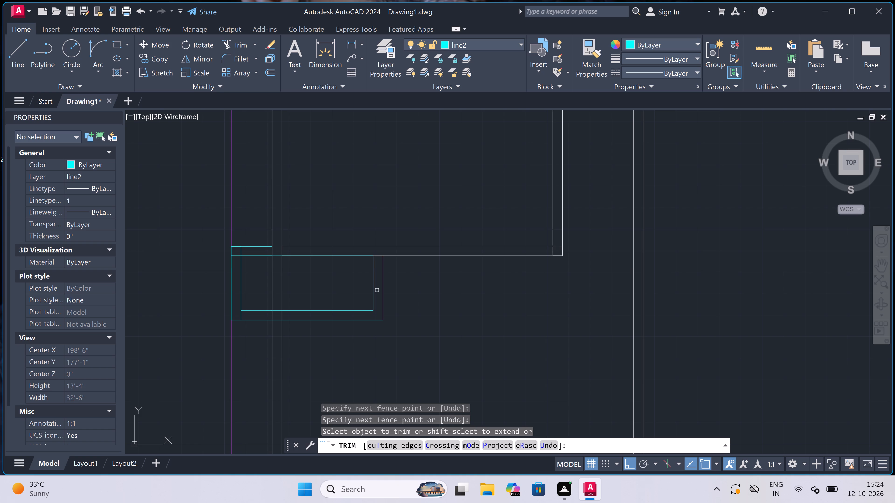
scroll(389, 259, "up", 3)
left_click_drag(363, 241, 362, 243)
left_click(363, 270)
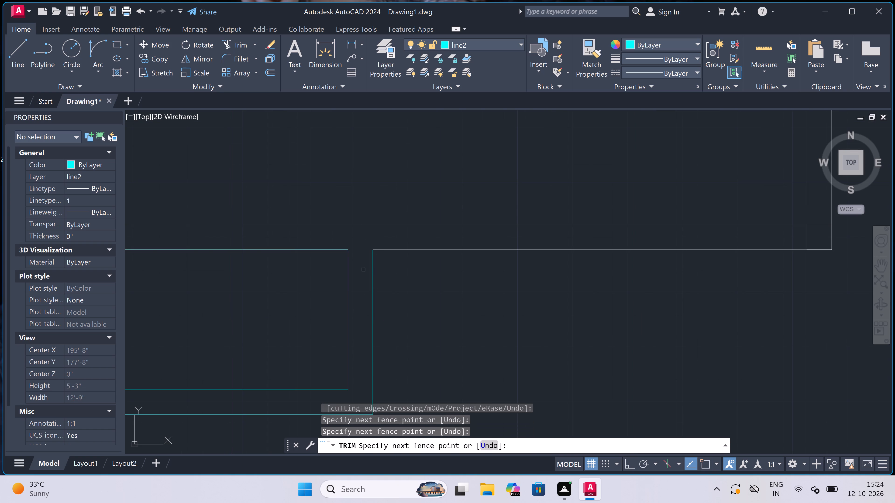
Trim the side wall's two lines and the box's inner left line where they cross the bottom wall's thickness.
scroll(363, 269, "down", 5)
scroll(343, 264, "up", 4)
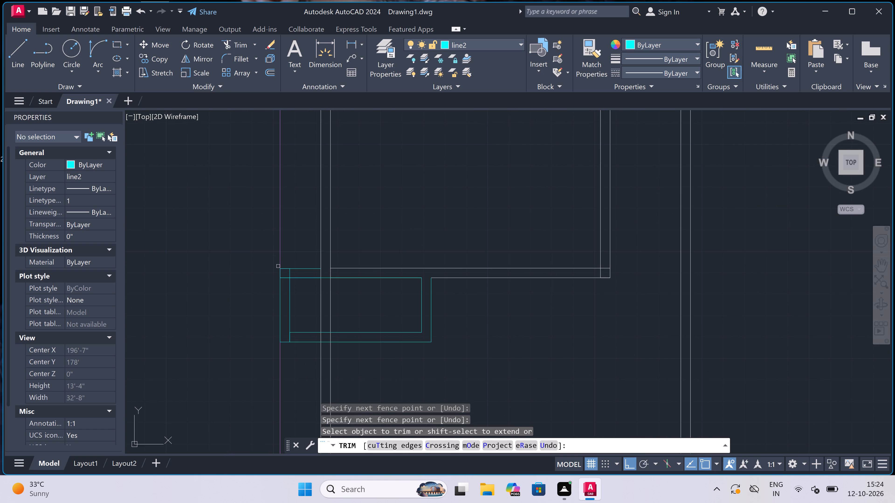
scroll(283, 269, "up", 4)
left_click_drag(286, 286, 291, 285)
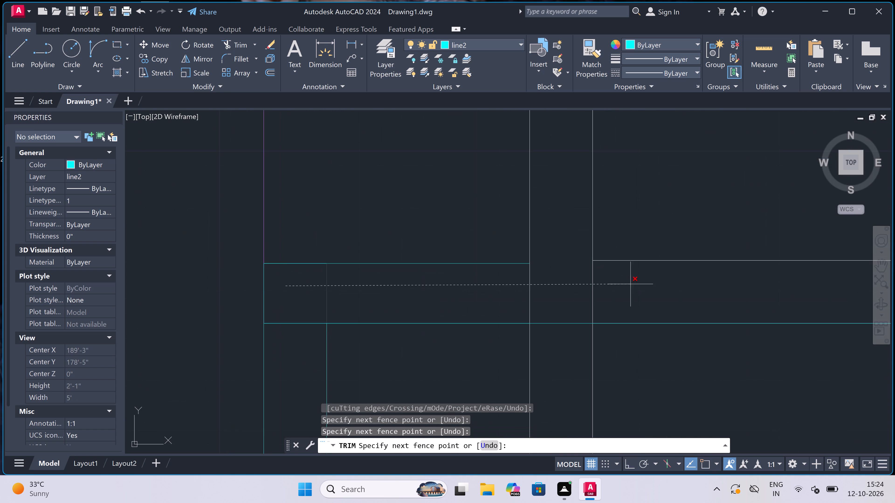
left_click(634, 283)
scroll(387, 296, "down", 3)
Trim the side wall's lines inside the double-lined box and the lines crossing between its two lower edges.
left_click_drag(478, 322, 475, 322)
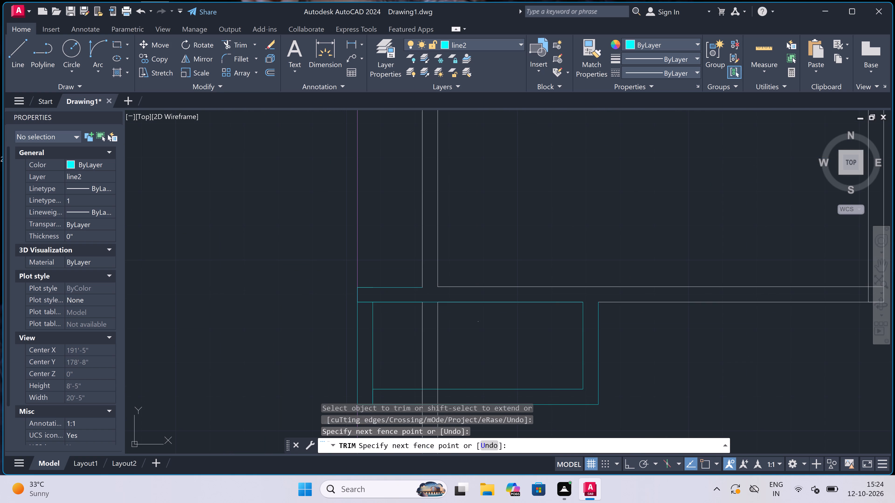
left_click(375, 330)
scroll(375, 330, "down", 2)
scroll(386, 351, "up", 4)
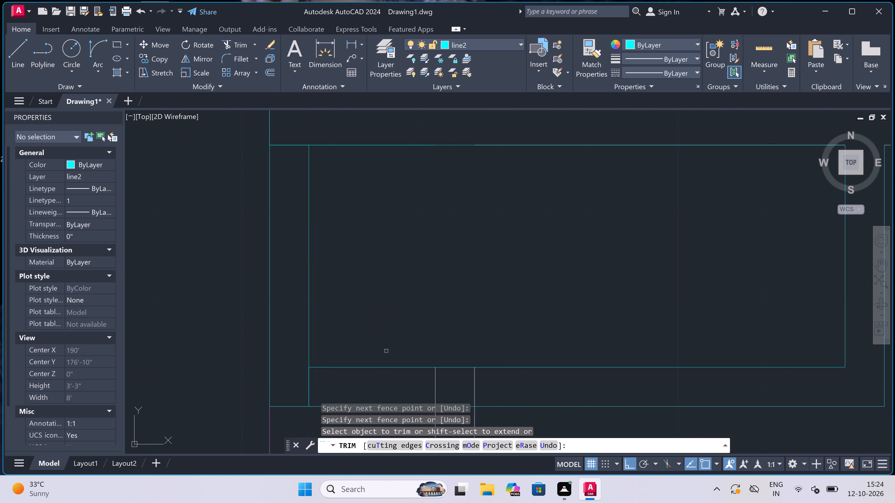
left_click_drag(513, 381, 503, 382)
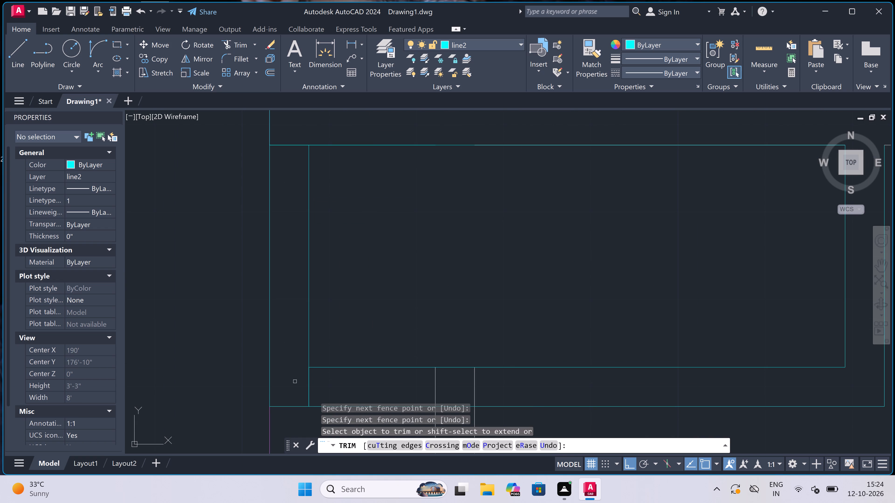
left_click(300, 382)
left_click_drag(476, 386, 478, 384)
scroll(386, 362, "down", 2)
left_click_drag(353, 269, 353, 273)
left_click(352, 296)
scroll(352, 277, "down", 4)
scroll(385, 301, "up", 3)
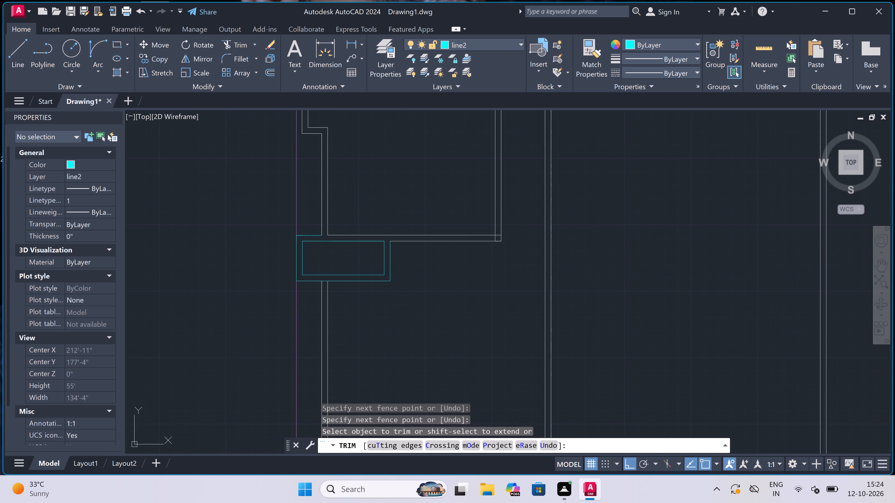
scroll(386, 300, "down", 3)
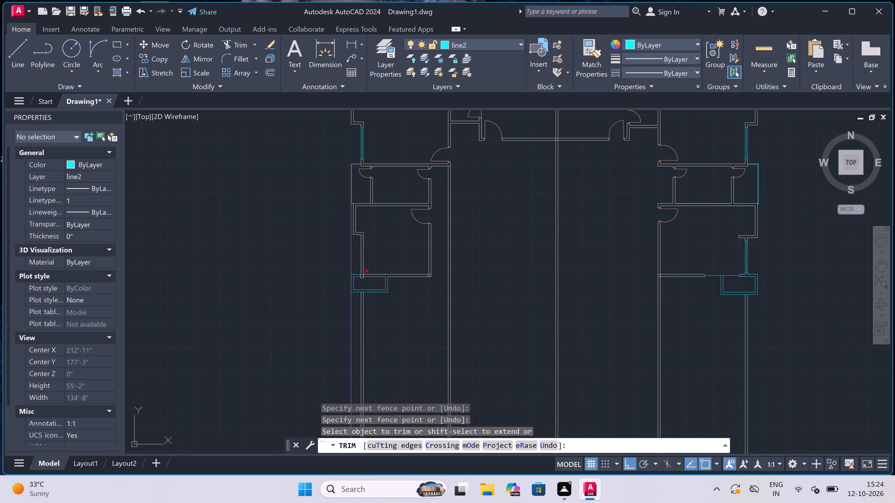
scroll(362, 276, "up", 2)
scroll(391, 268, "up", 3)
key("Escape")
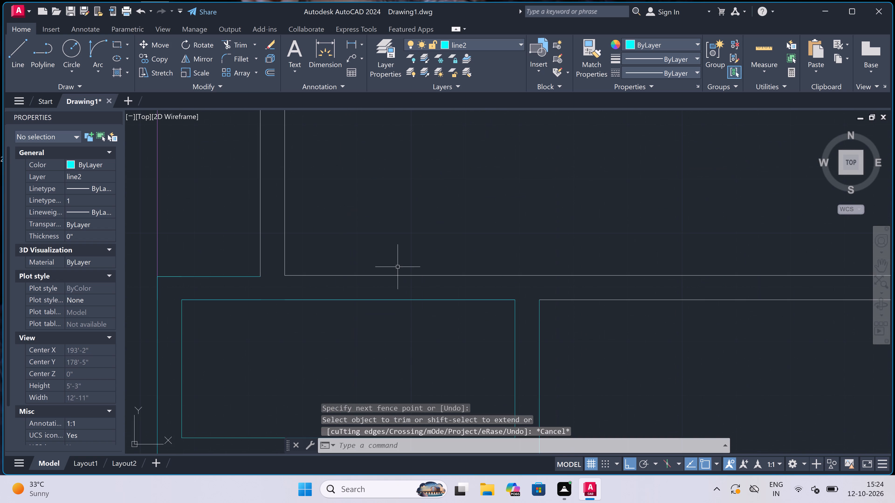
Draw two end lines across the bottom wall above the box, joined by a line along the wall's middle.
key("l")
key("space")
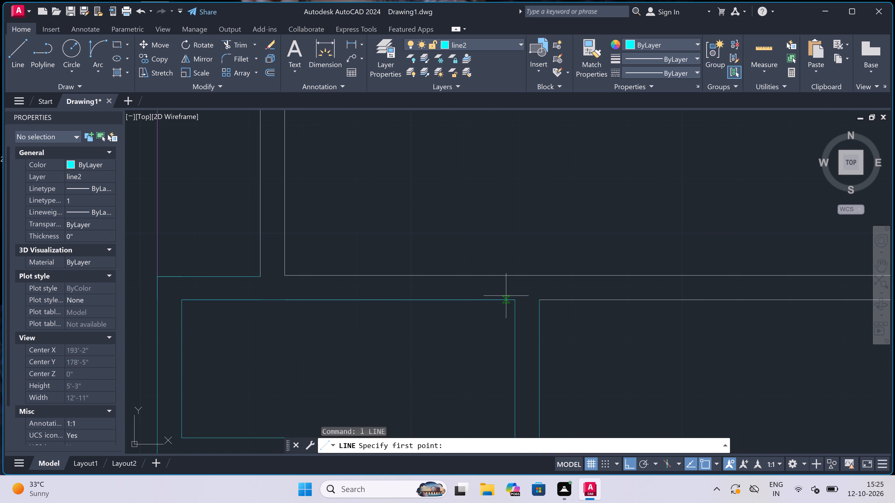
left_click(501, 301)
left_click(502, 278)
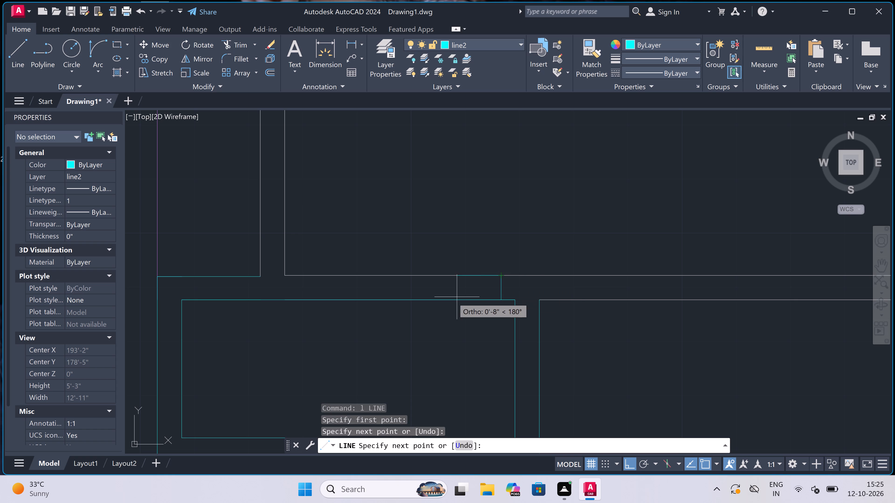
left_click_drag(501, 290, 498, 290)
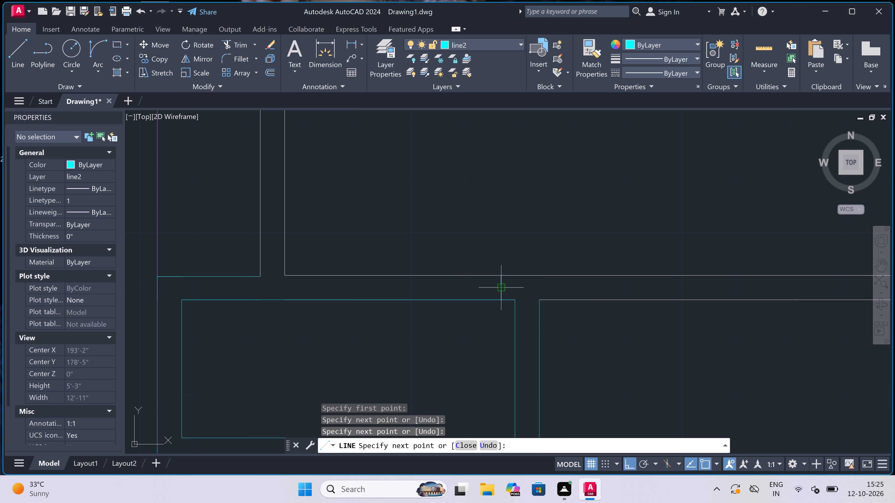
left_click(304, 285)
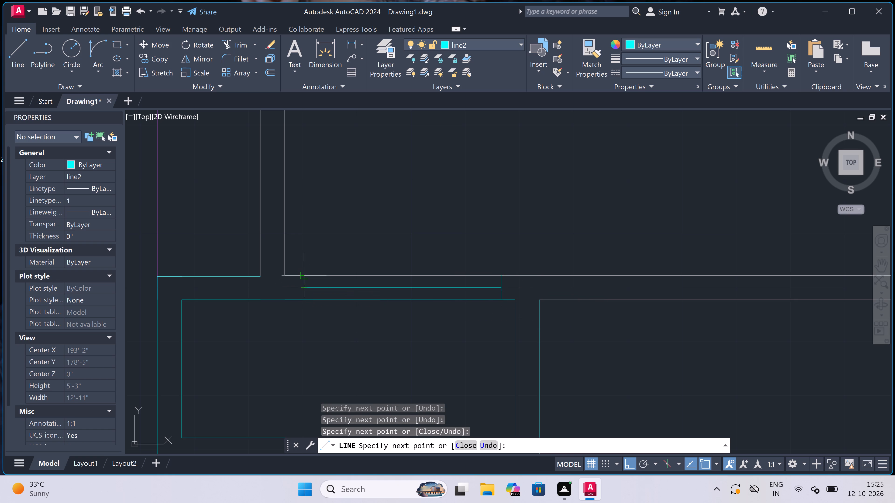
left_click(306, 279)
left_click(305, 297)
key("Escape")
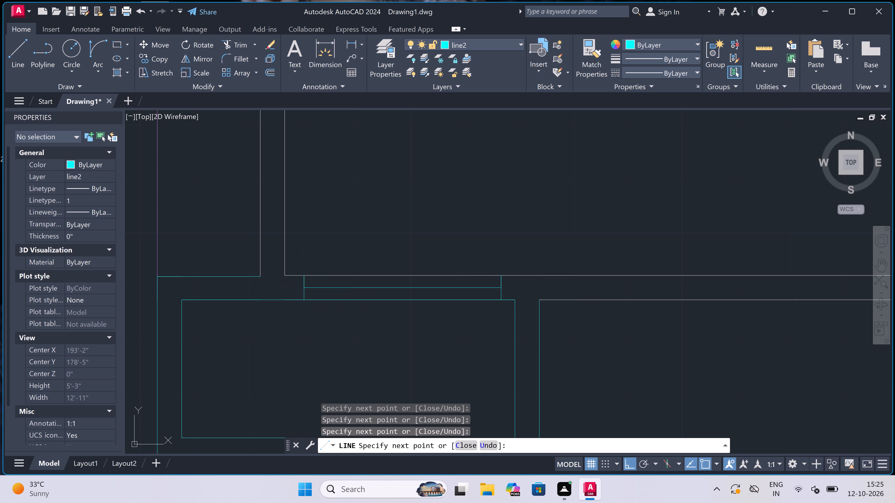
Trim the bottom wall's upper and lower faces between the two end lines to open the wall above the box.
key("t")
key("r")
key("space")
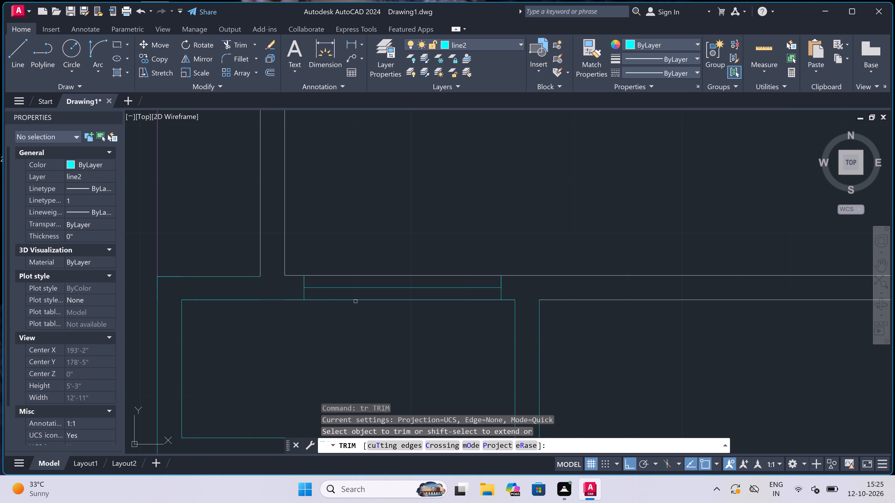
left_click(356, 299)
double_click(356, 299)
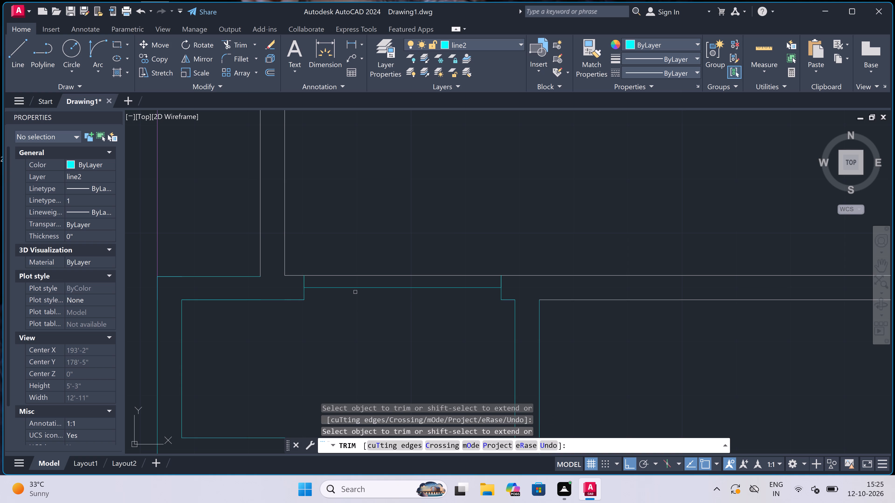
double_click(356, 277)
key("Escape")
Draw another end line across the bottom wall beyond the box's right edge and join it by a mid-wall line to the opening.
scroll(356, 277, "down", 4)
scroll(357, 306, "down", 2)
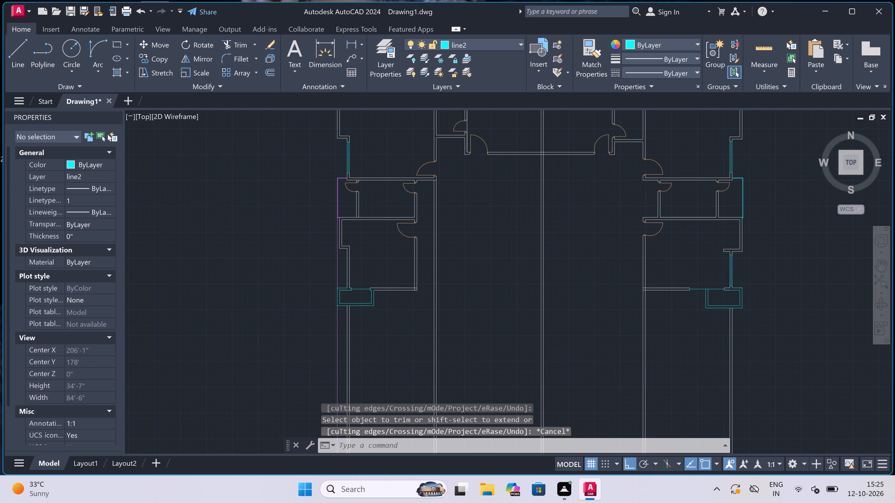
scroll(373, 294, "up", 2)
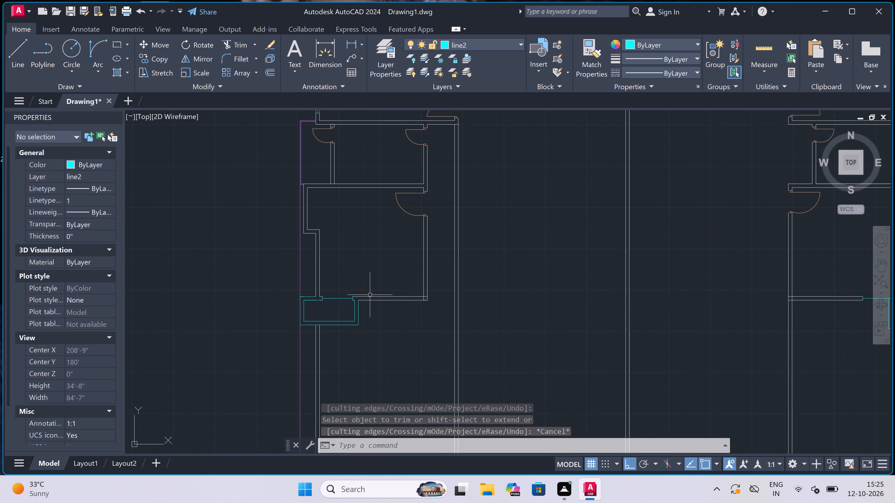
scroll(370, 295, "down", 1)
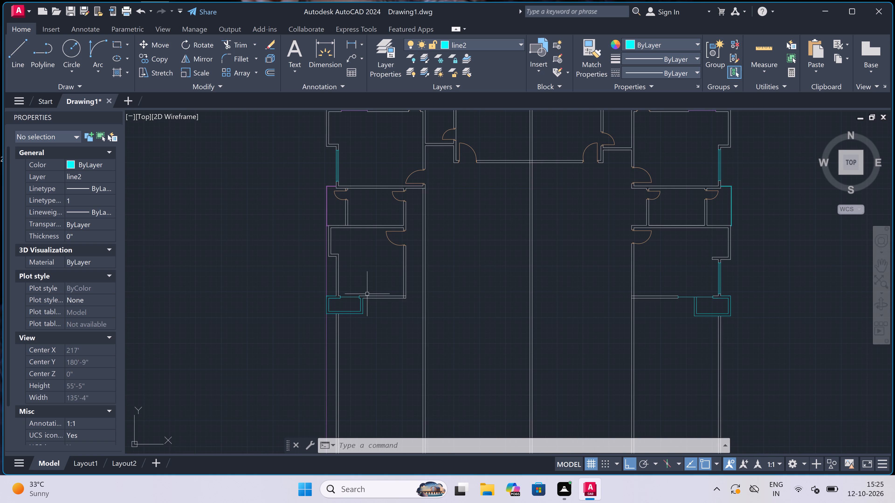
scroll(359, 289, "up", 4)
key("l")
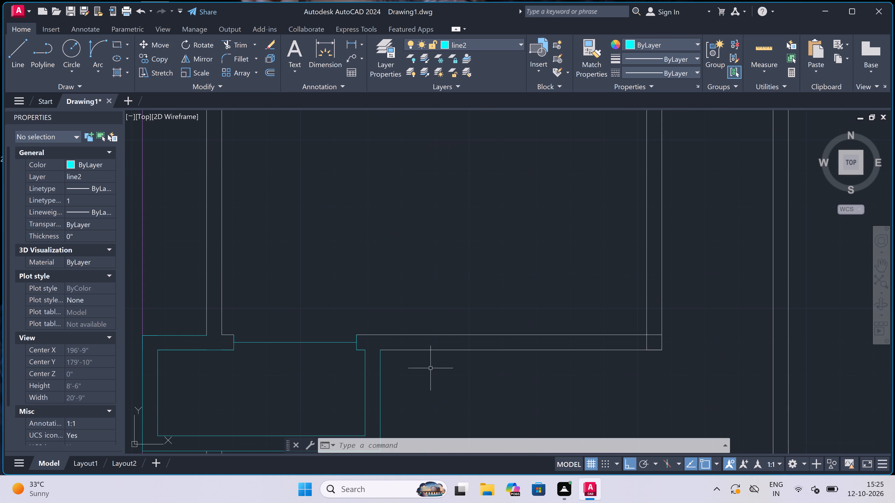
key("space")
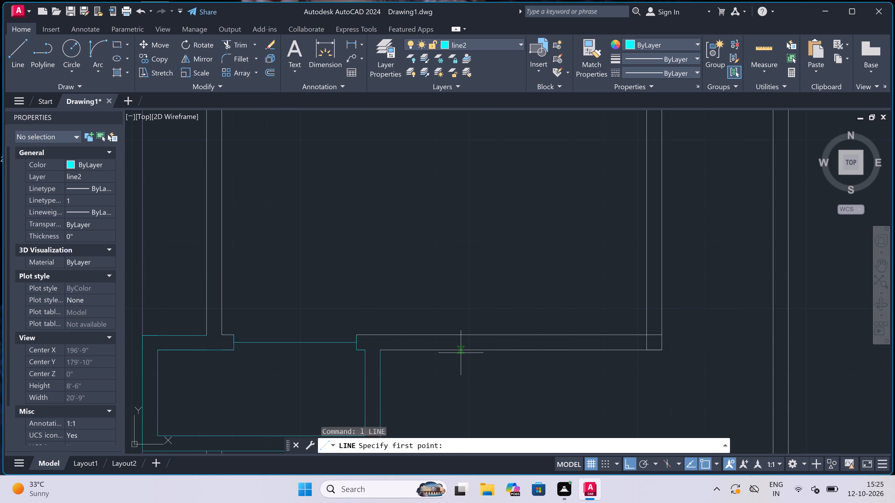
left_click(486, 355)
left_click(489, 337)
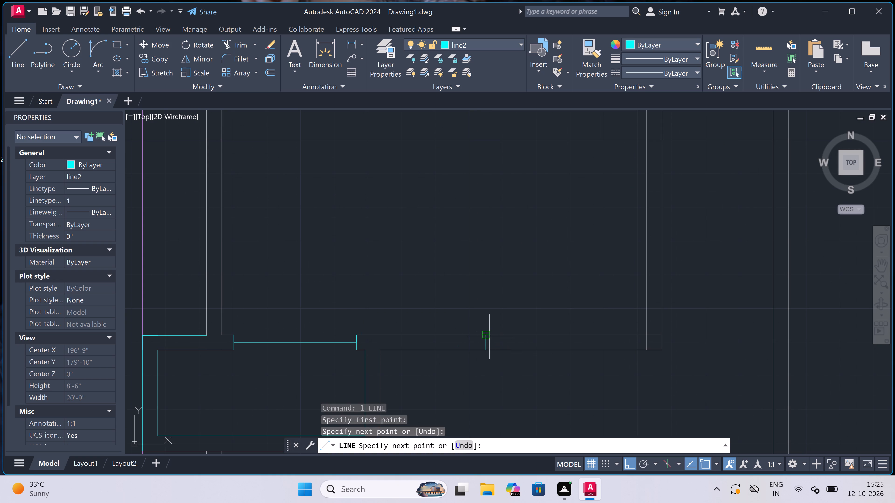
left_click(489, 342)
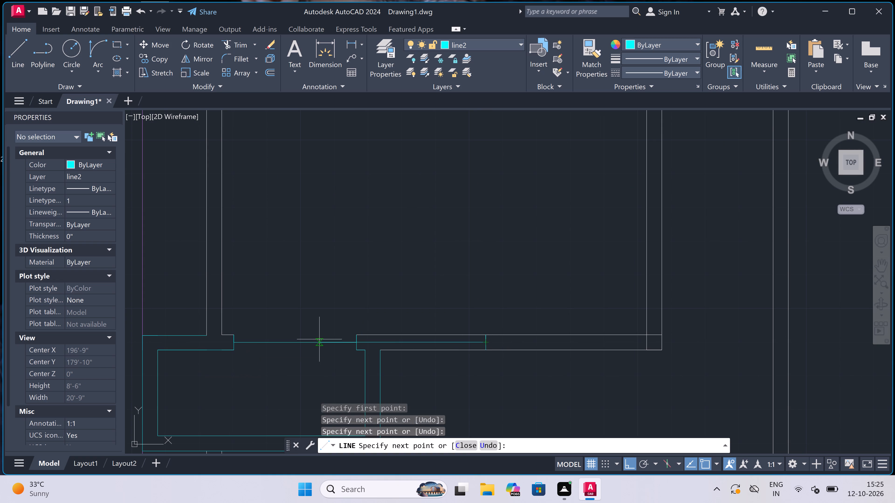
left_click(354, 343)
key("Escape")
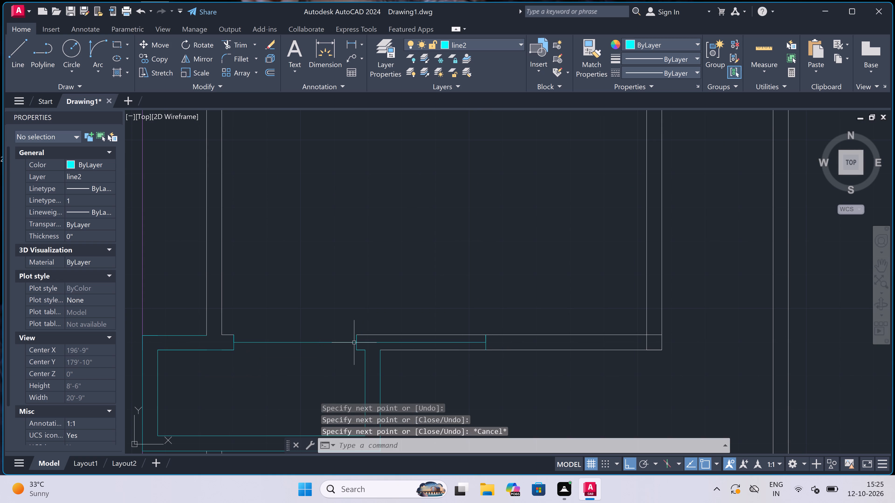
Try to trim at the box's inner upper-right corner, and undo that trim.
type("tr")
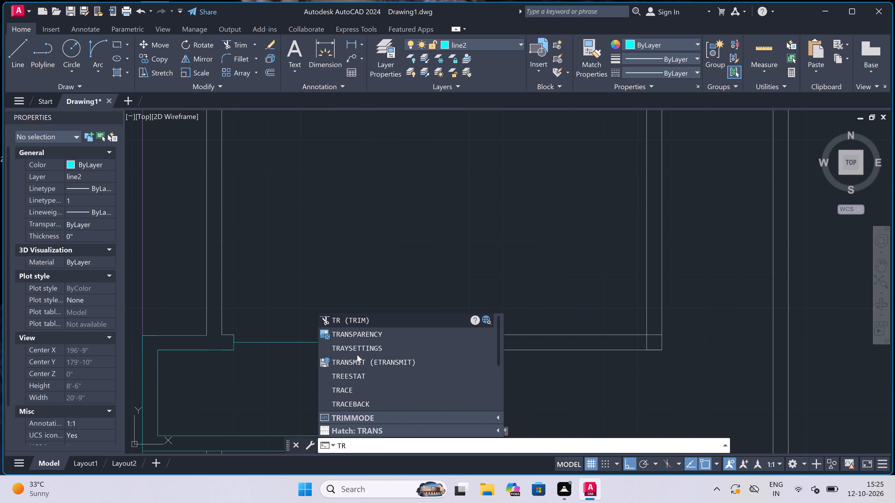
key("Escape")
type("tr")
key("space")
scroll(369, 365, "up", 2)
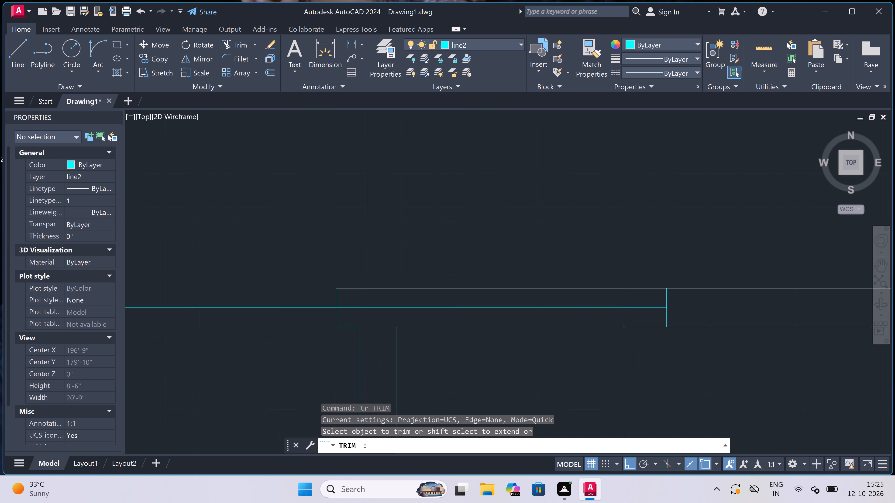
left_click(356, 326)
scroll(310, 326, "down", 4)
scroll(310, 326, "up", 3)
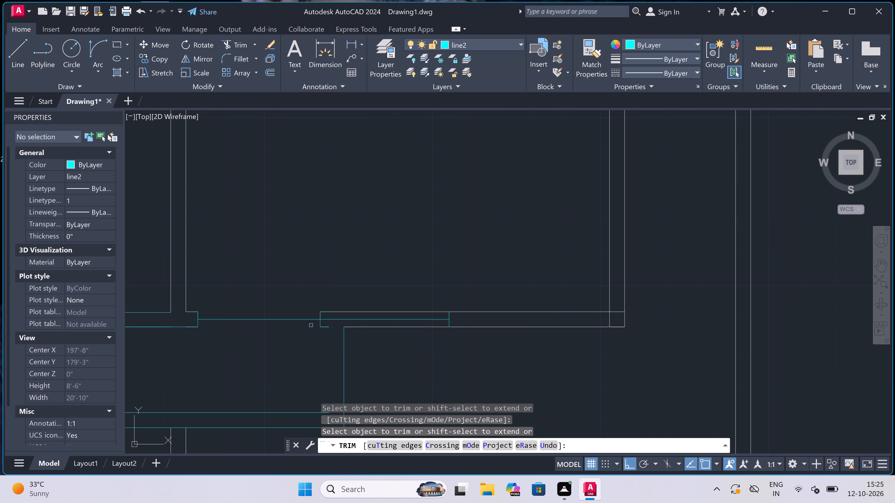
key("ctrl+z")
Trim the bottom wall's lower and upper faces from the box's right side to the new end line.
scroll(327, 331, "down", 4)
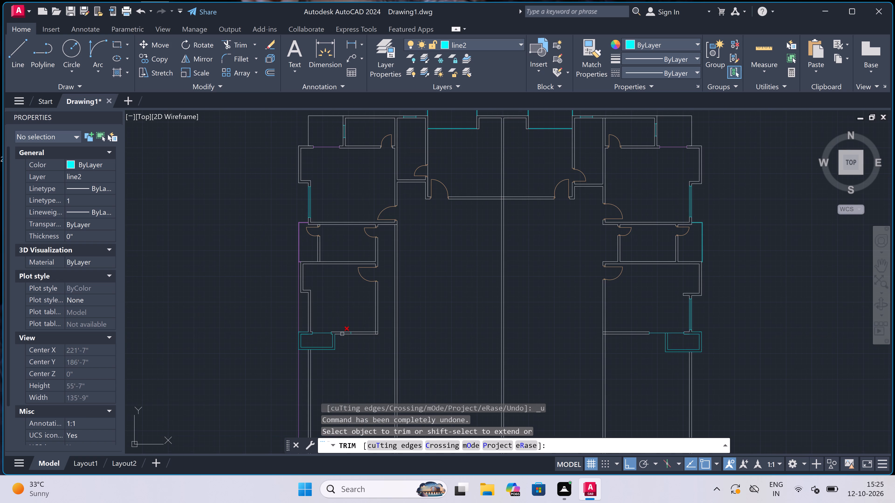
scroll(353, 335, "up", 3)
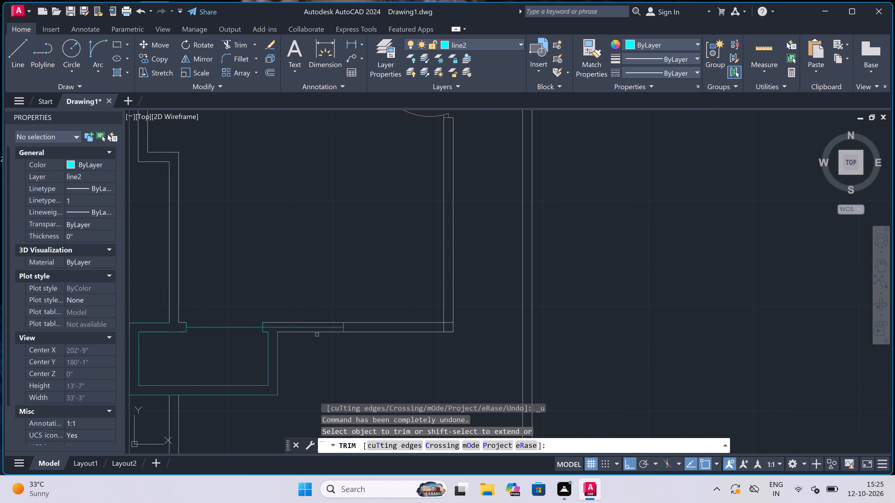
left_click(317, 333)
scroll(287, 326, "up", 2)
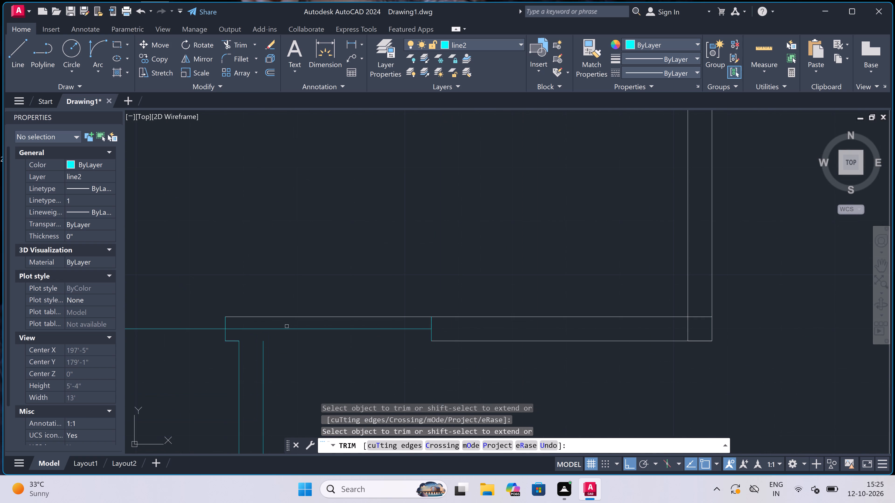
left_click(286, 323)
left_click(287, 311)
scroll(203, 321, "up", 3)
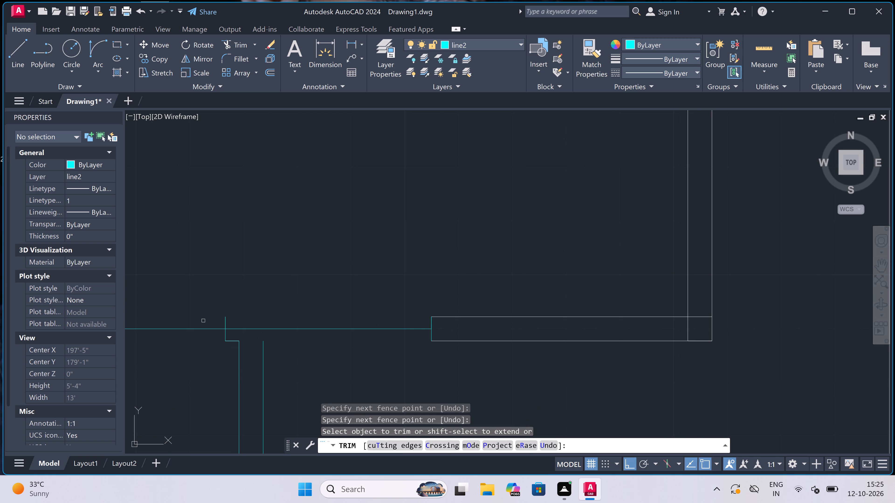
Trim away the opening's former right end line and the short piece of lower wall face attached to it.
left_click(250, 321)
left_click(352, 322)
scroll(352, 322, "down", 4)
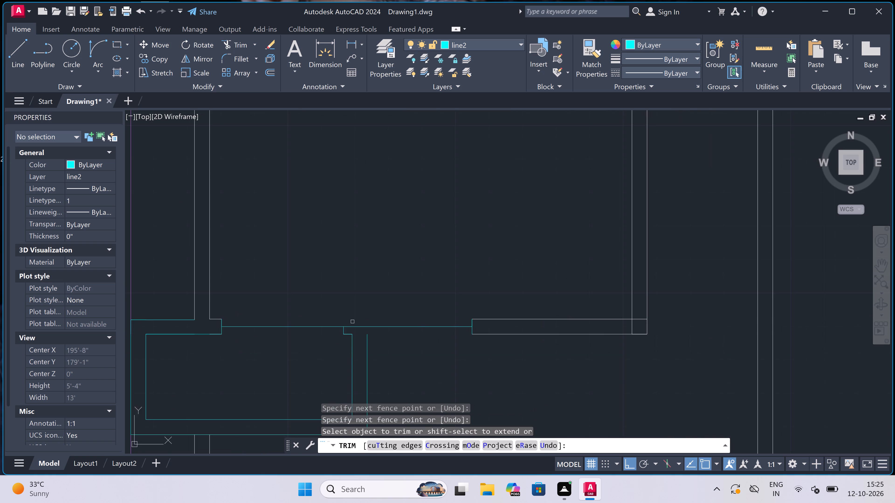
scroll(347, 336, "up", 3)
left_click(349, 329)
left_click(349, 329)
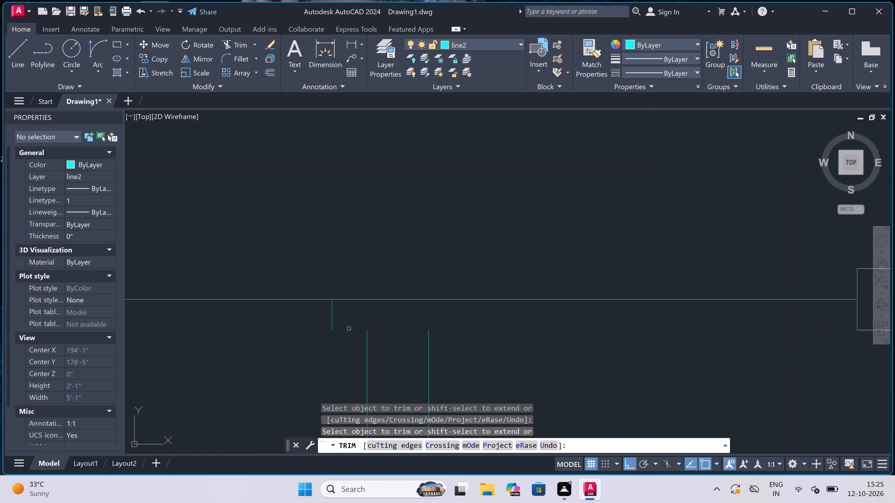
left_click_drag(345, 319, 340, 319)
left_click(279, 316)
scroll(279, 316, "down", 3)
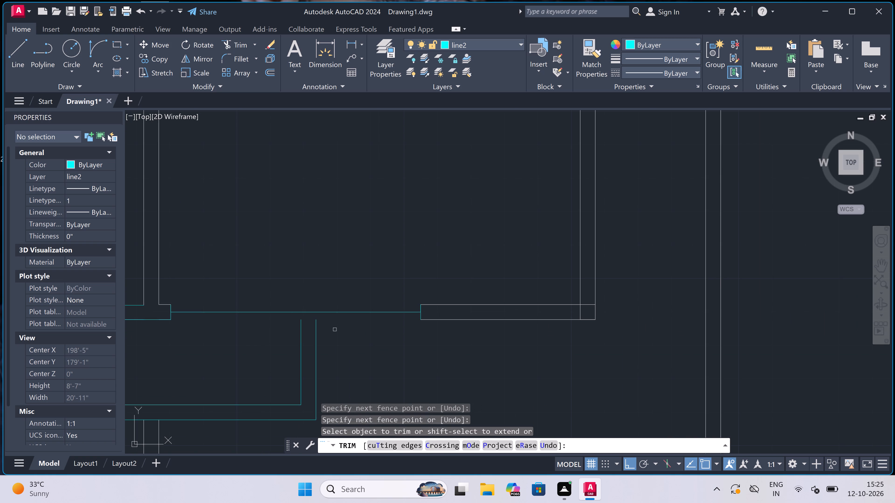
Extend the two vertical lines of the box's right side up to the mid-wall line of the opening.
key("Escape")
type("ex")
key("space")
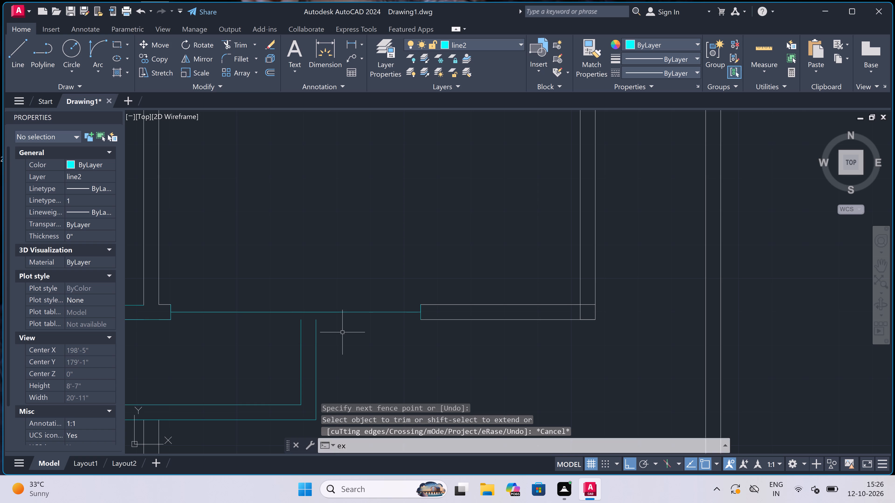
left_click_drag(344, 333, 338, 337)
left_click(267, 346)
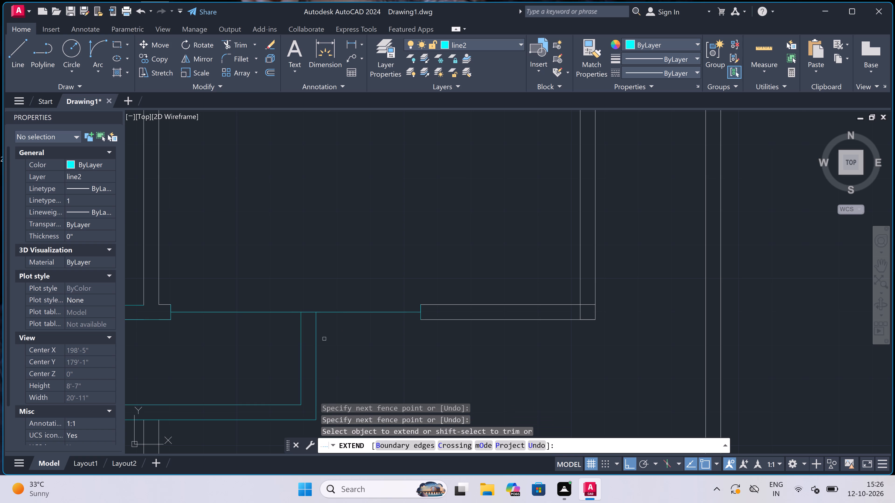
key("Escape")
Trim the overlapping inner wall lines at the room's lower-right corner so the two walls join cleanly.
type("tr")
key("space")
scroll(534, 309, "up", 1)
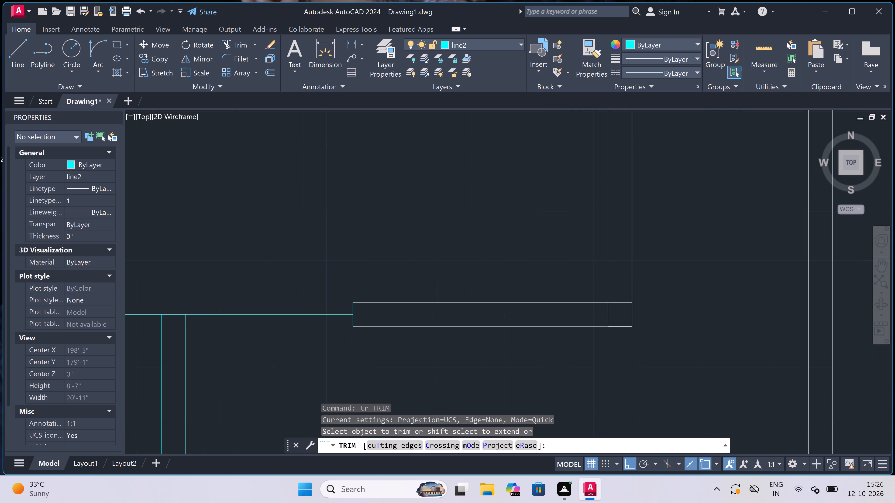
scroll(534, 309, "up", 1)
scroll(660, 308, "up", 2)
left_click_drag(691, 267, 687, 270)
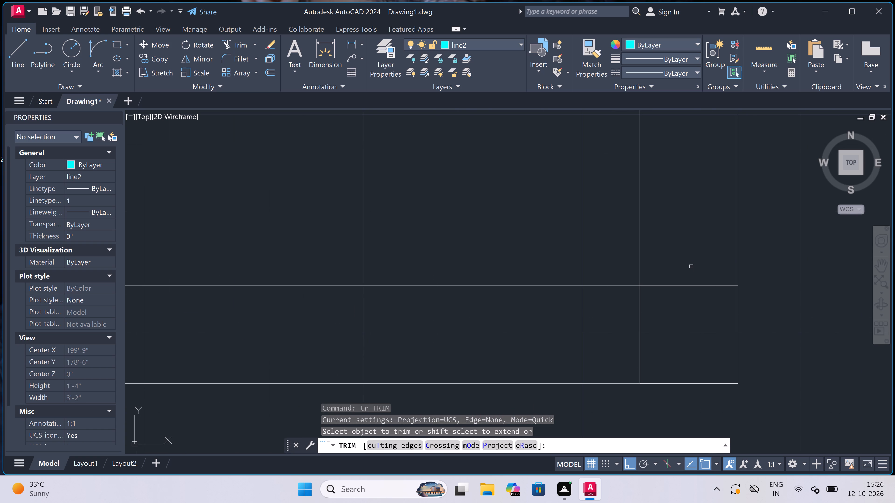
left_click(605, 317)
scroll(434, 308, "down", 5)
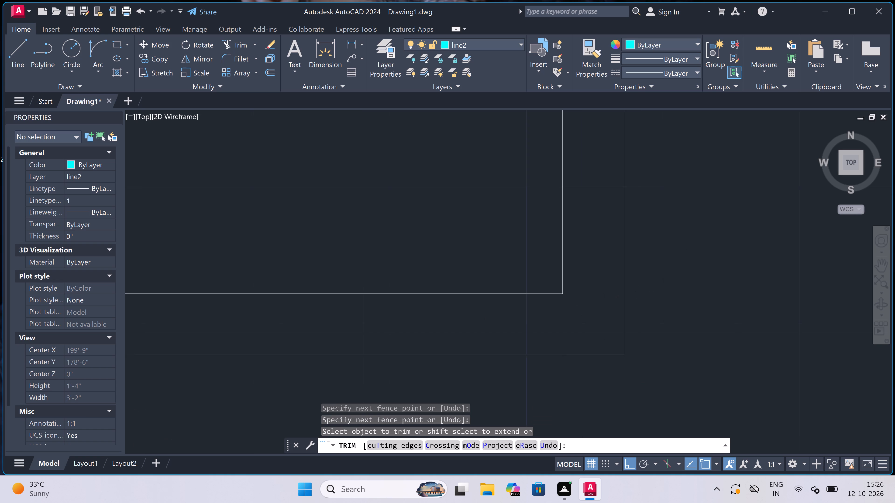
scroll(429, 301, "down", 2)
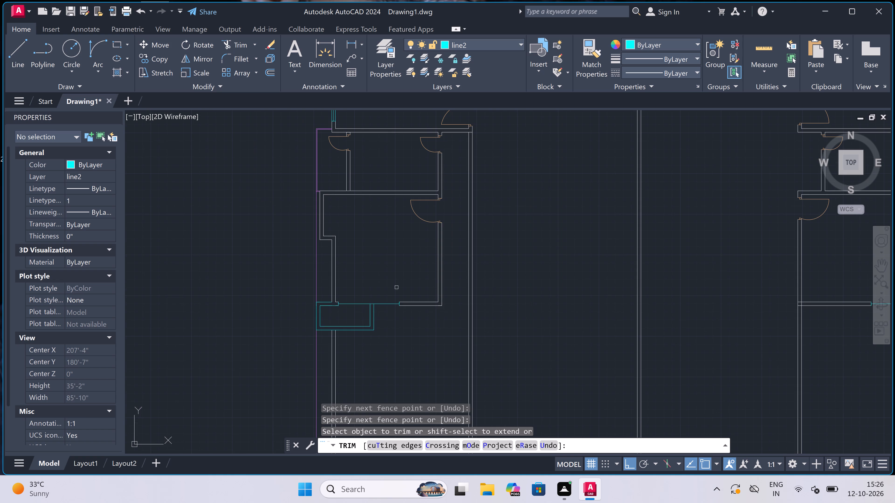
key("Escape")
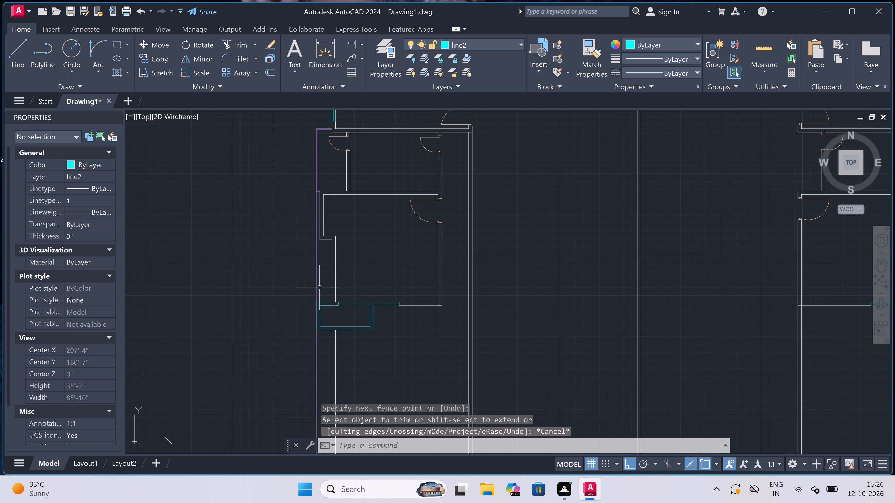
Trim the outermost vertical line left of the room, between the upper room's bottom wall and the box's top.
type("tr")
key("space")
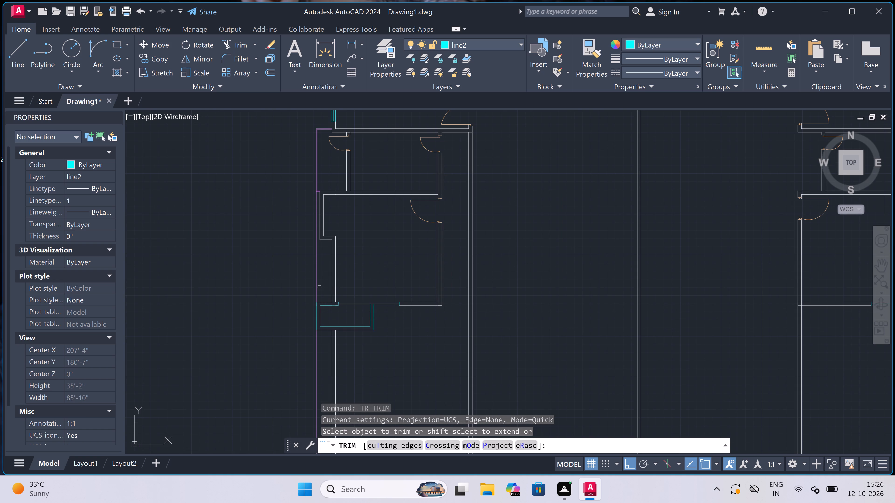
left_click(317, 282)
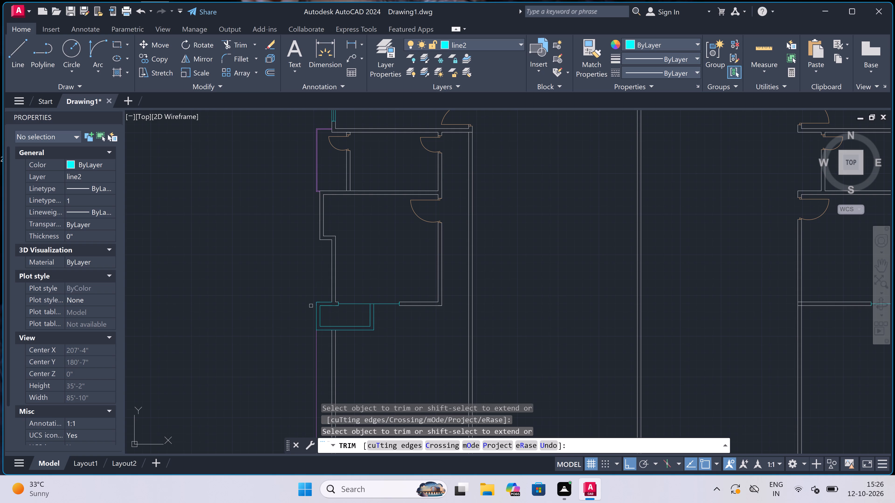
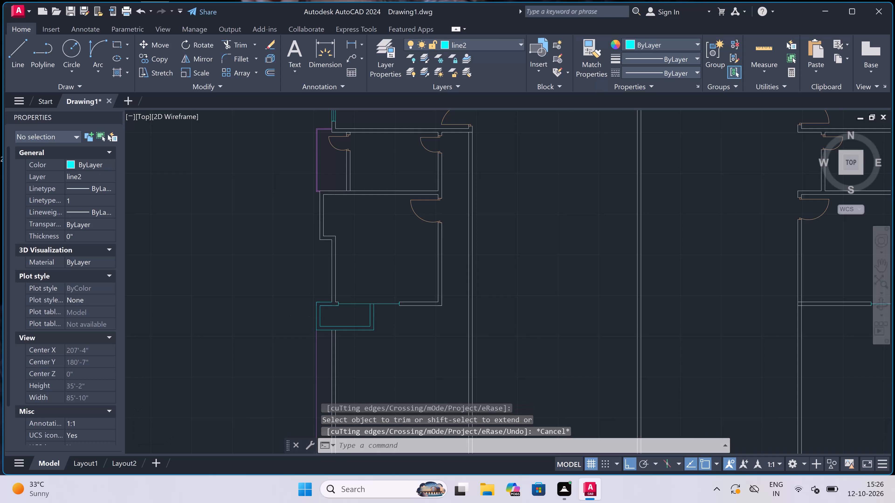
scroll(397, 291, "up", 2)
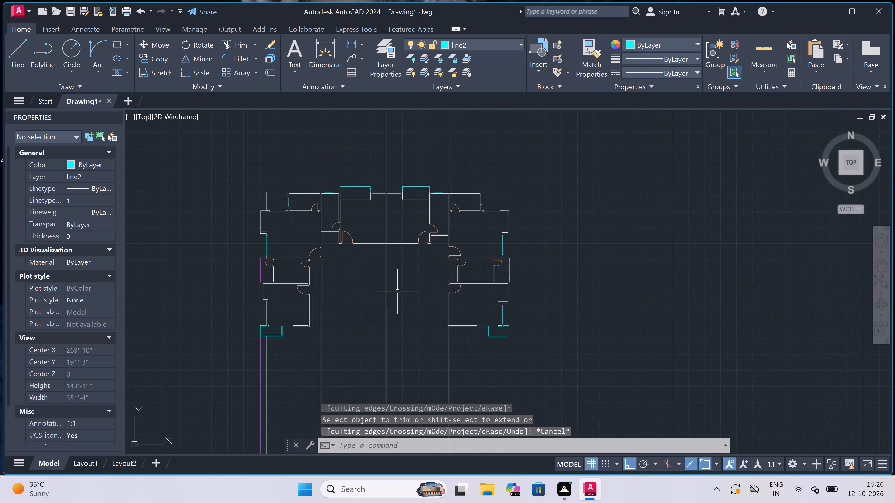
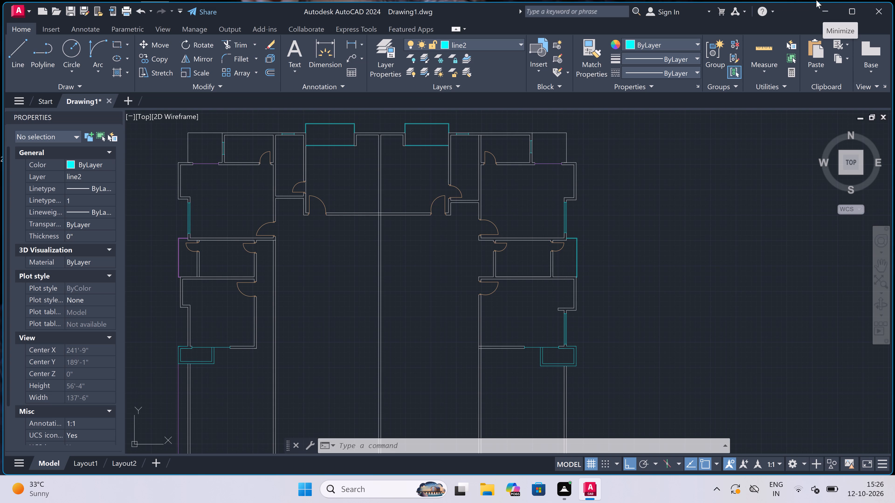
Examine the mirrored floor plan, including the lower rooms and the long wall lines running below them.
scroll(816, 0, "down", 3)
scroll(816, 0, "up", 3)
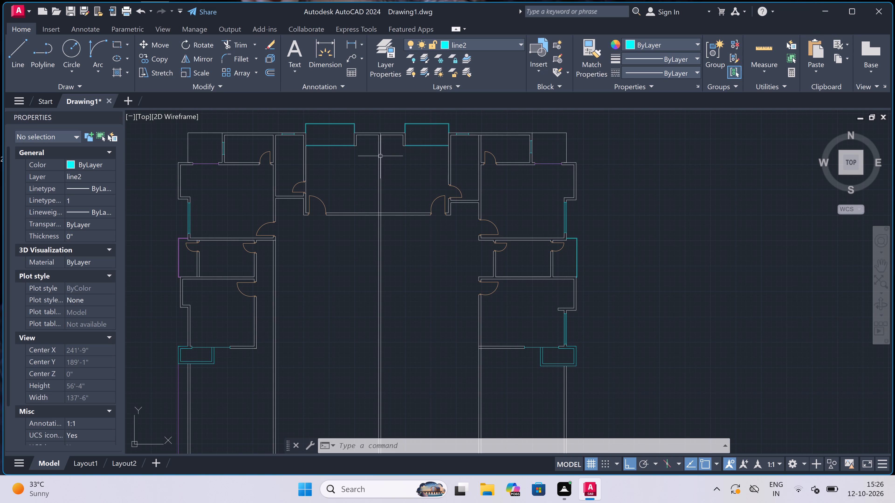
scroll(401, 172, "down", 3)
scroll(399, 174, "up", 3)
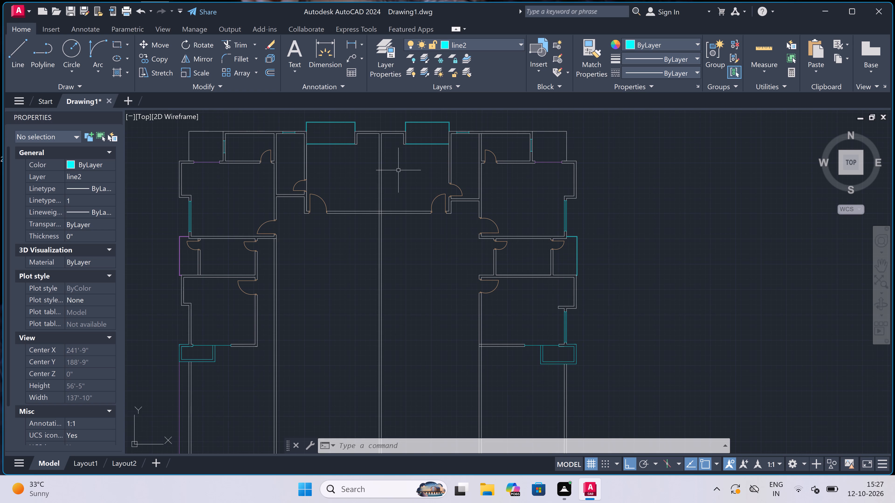
scroll(358, 238, "down", 3)
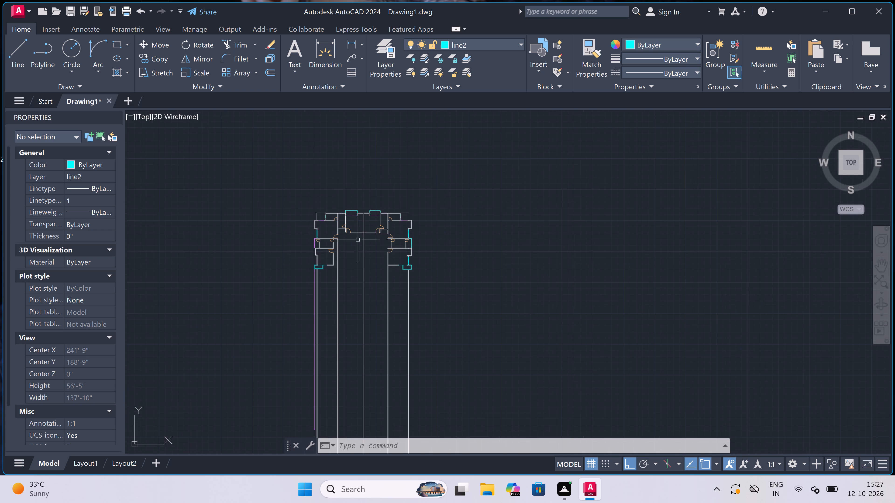
scroll(334, 260, "up", 3)
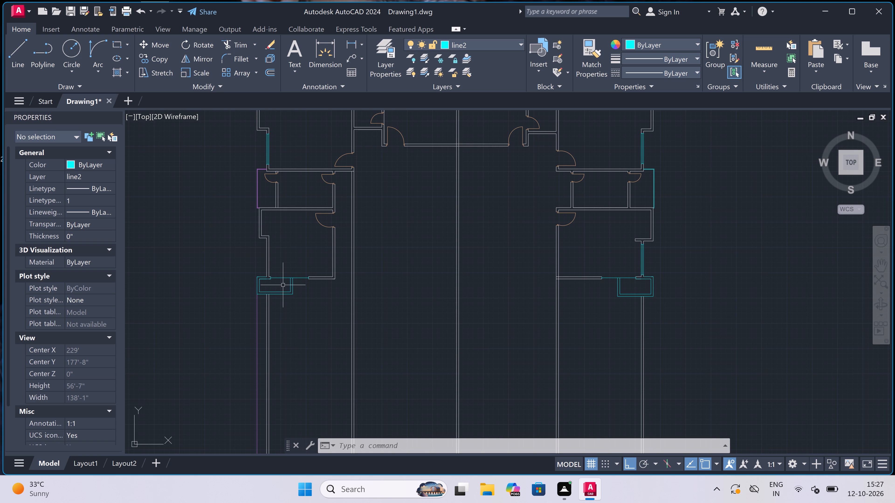
scroll(283, 286, "down", 2)
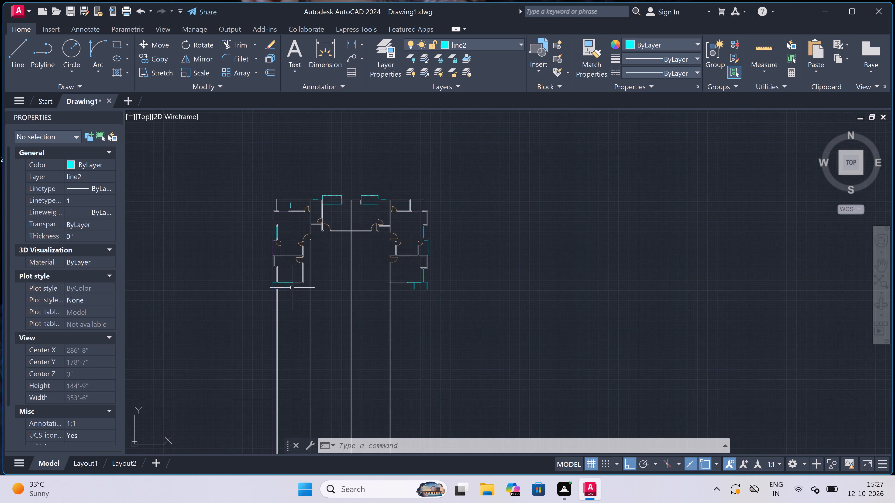
scroll(296, 286, "down", 2)
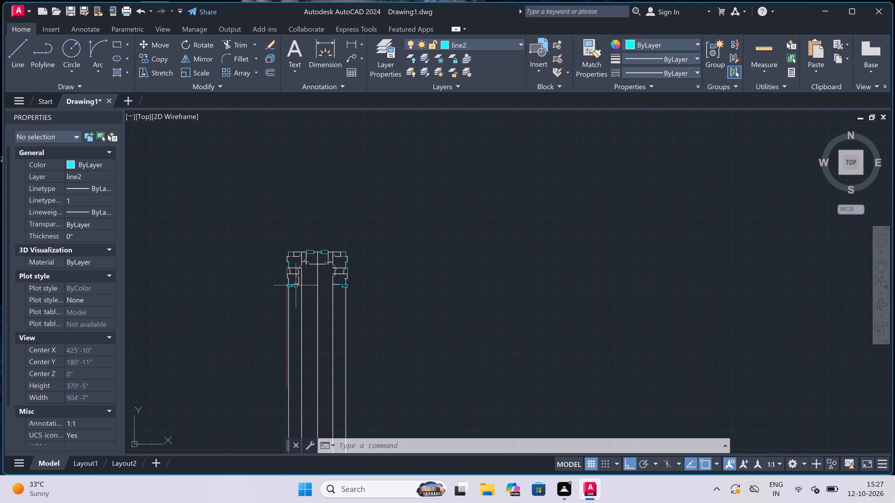
scroll(306, 262, "up", 3)
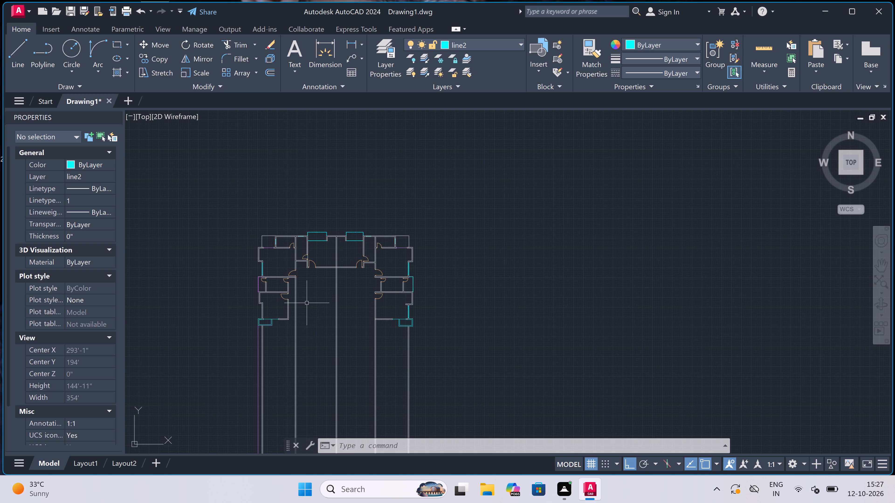
scroll(268, 363, "up", 3)
scroll(258, 253, "down", 2)
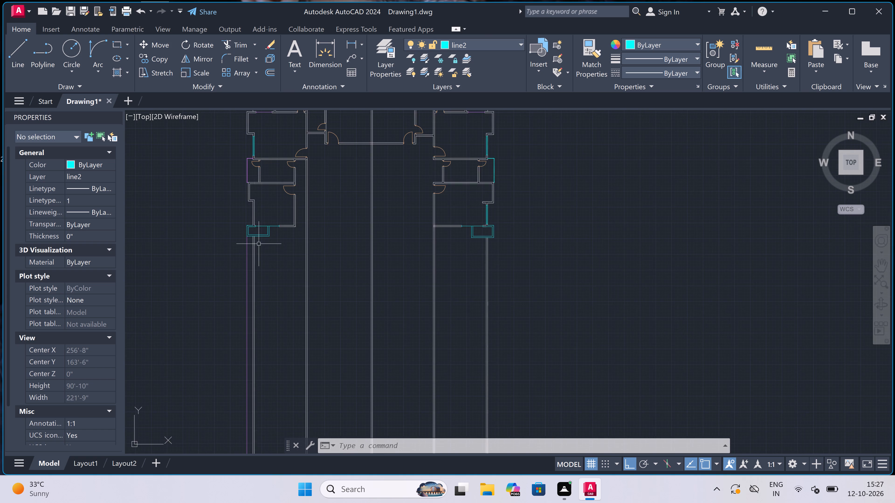
scroll(259, 244, "up", 1)
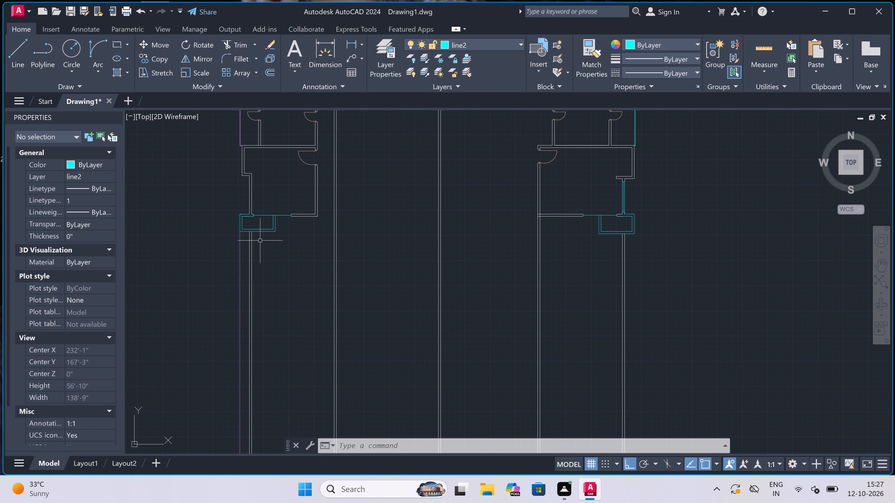
scroll(260, 242, "down", 3)
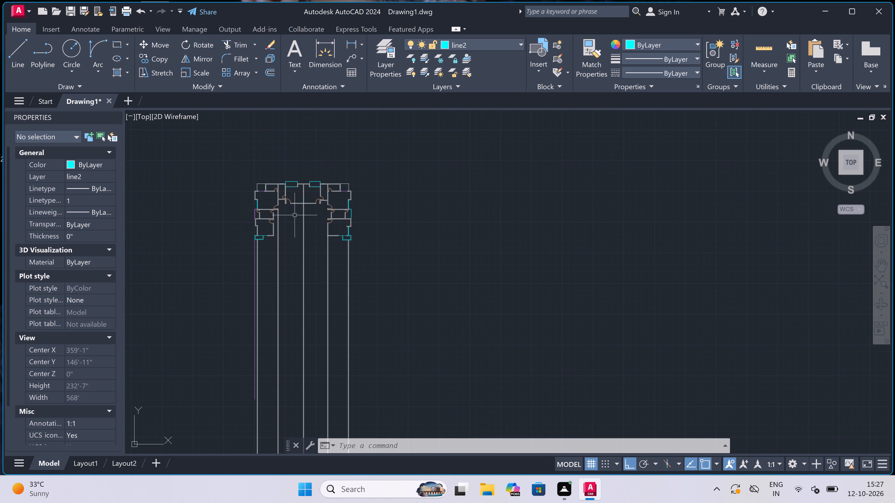
Extend both bottom wall lines of the left unit's lower room to the nearest long vertical wall.
scroll(296, 214, "up", 3)
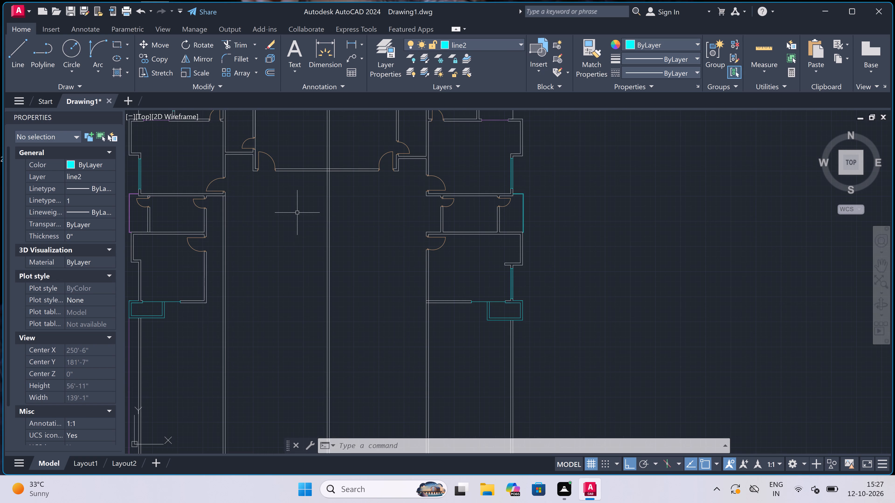
type("ex")
key("space")
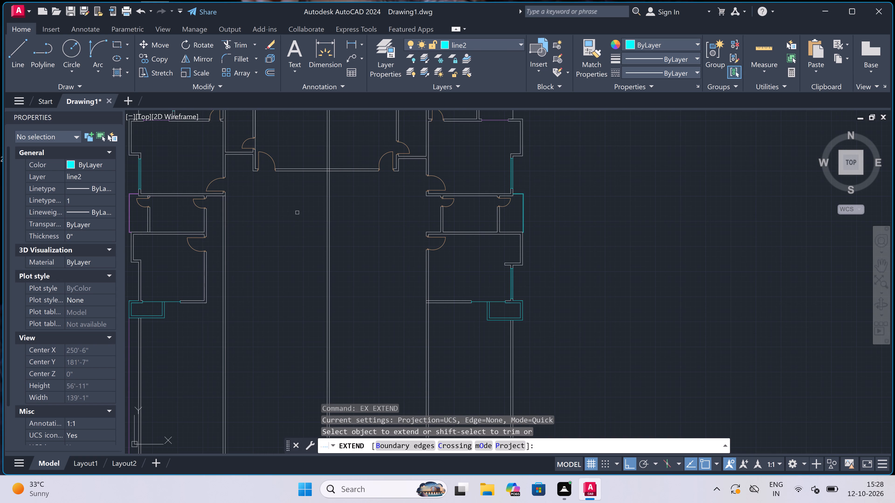
left_click(197, 320)
left_click(198, 270)
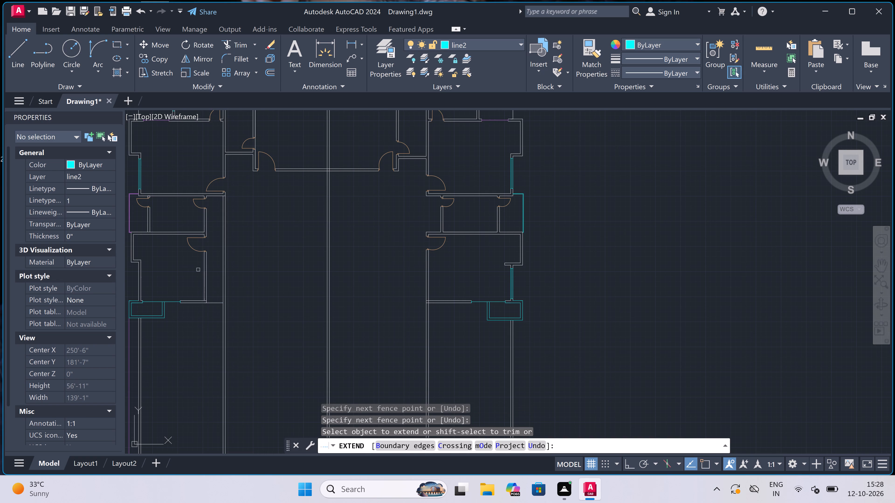
left_click(199, 287)
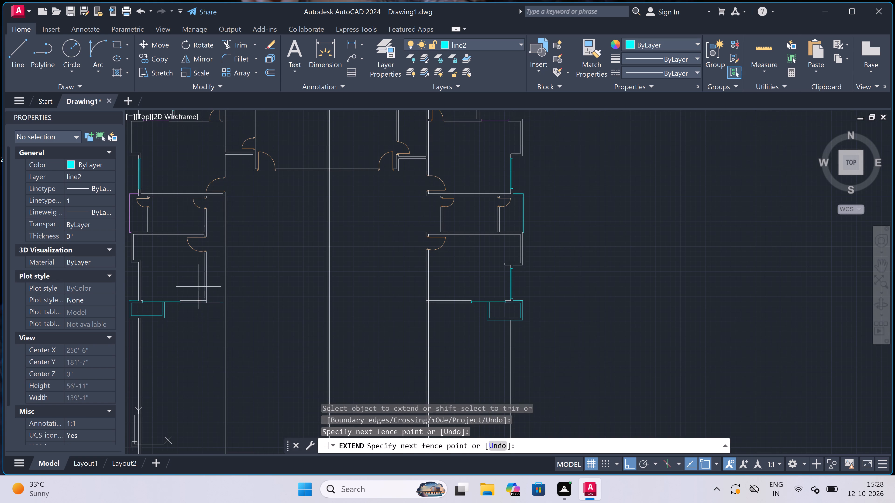
left_click_drag(200, 310, 201, 314)
left_click(199, 280)
left_click(200, 349)
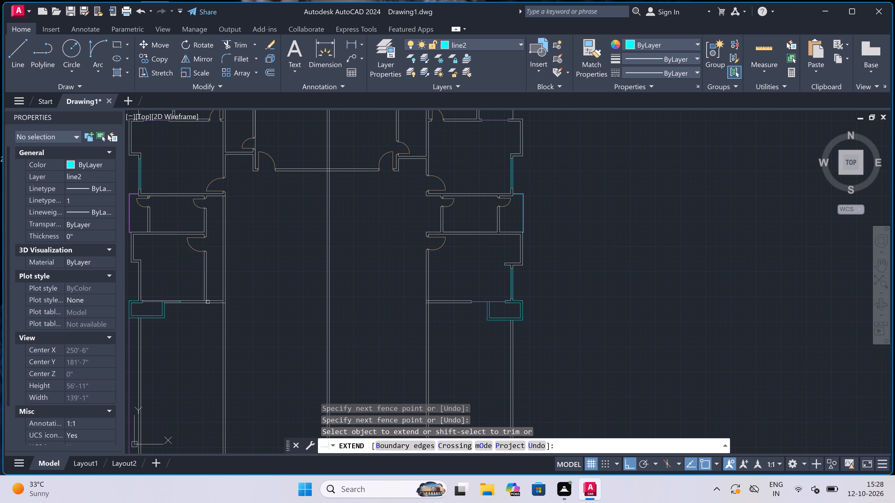
Extend the same two bottom wall lines across the central space to meet the right unit's lower room wall.
left_click(212, 283)
left_click(207, 340)
left_click(208, 338)
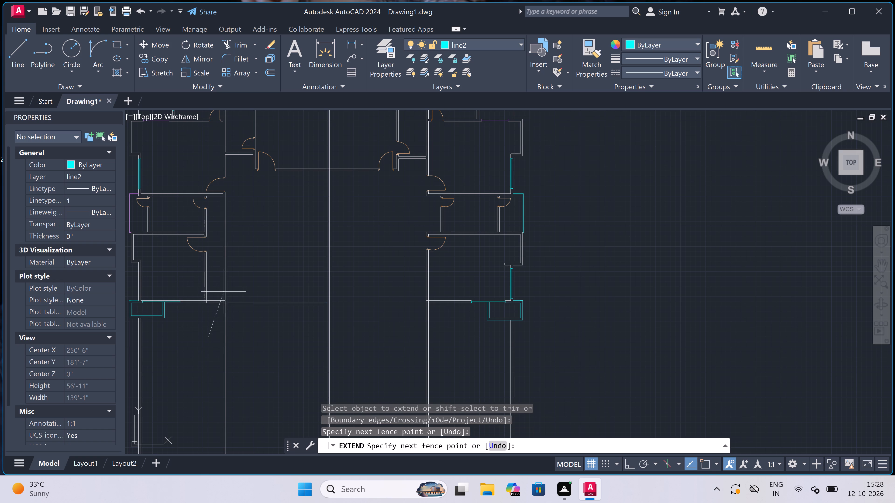
left_click(217, 282)
left_click_drag(264, 268, 266, 271)
left_click(266, 327)
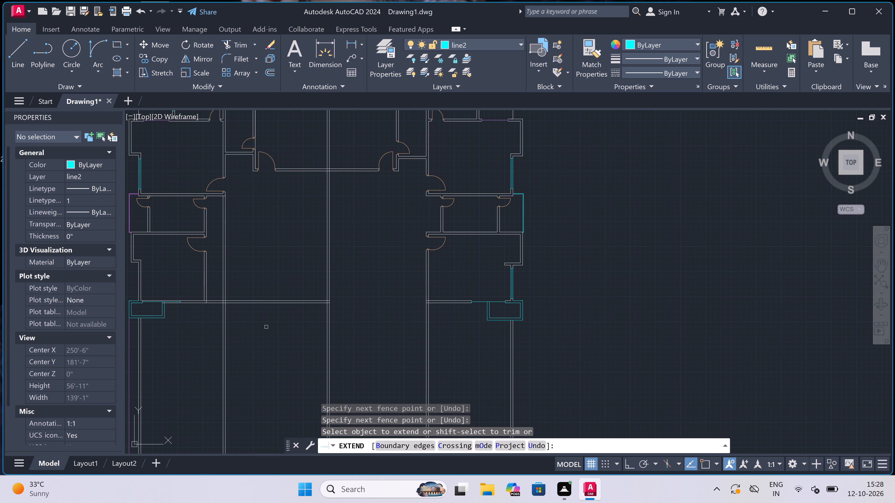
left_click_drag(303, 260, 302, 262)
left_click(295, 320)
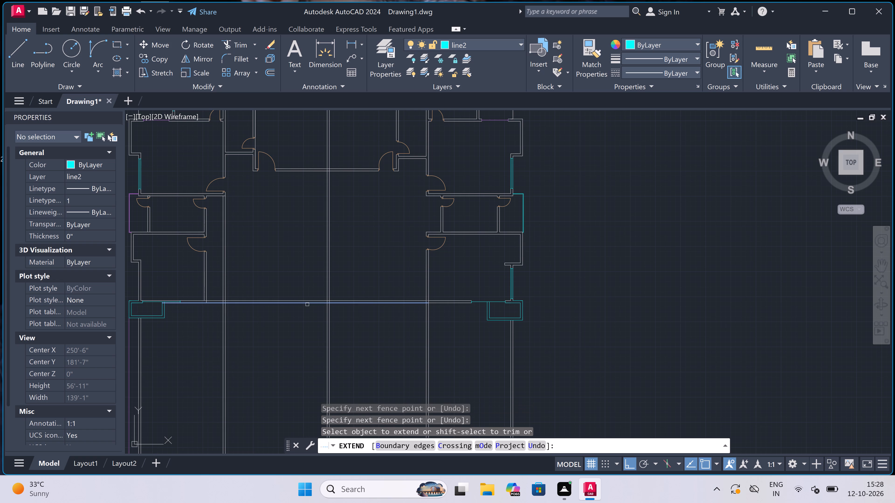
left_click(363, 274)
left_click(374, 333)
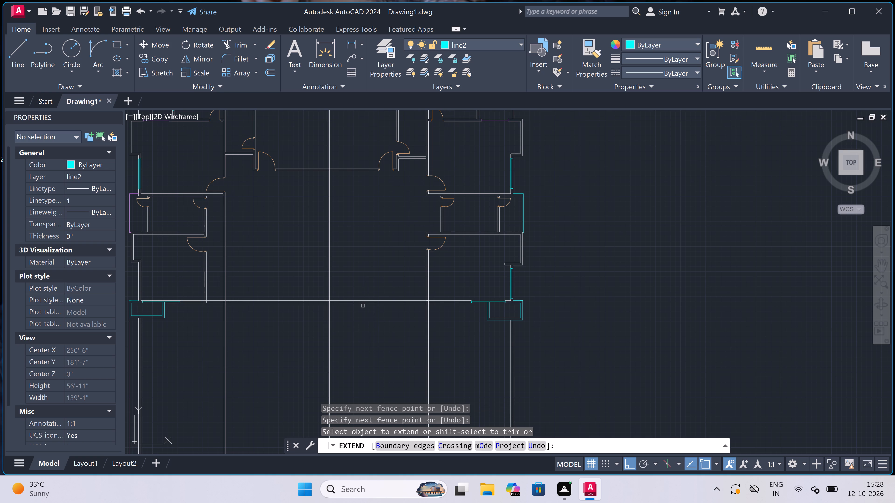
key("Escape")
Trim the vertical wall lines inside the extended horizontal wall at the left room's corner and the adjacent long wall crossing.
key("t")
key("r")
key("space")
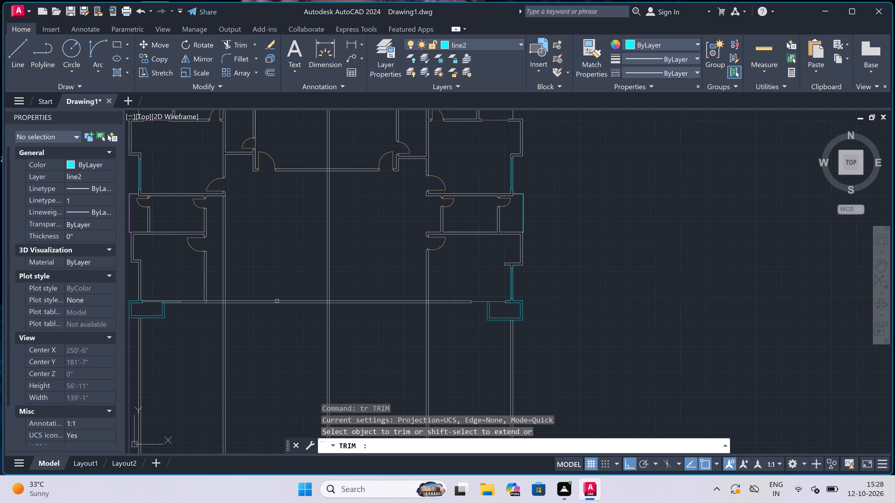
scroll(193, 297, "up", 3)
scroll(254, 318, "up", 2)
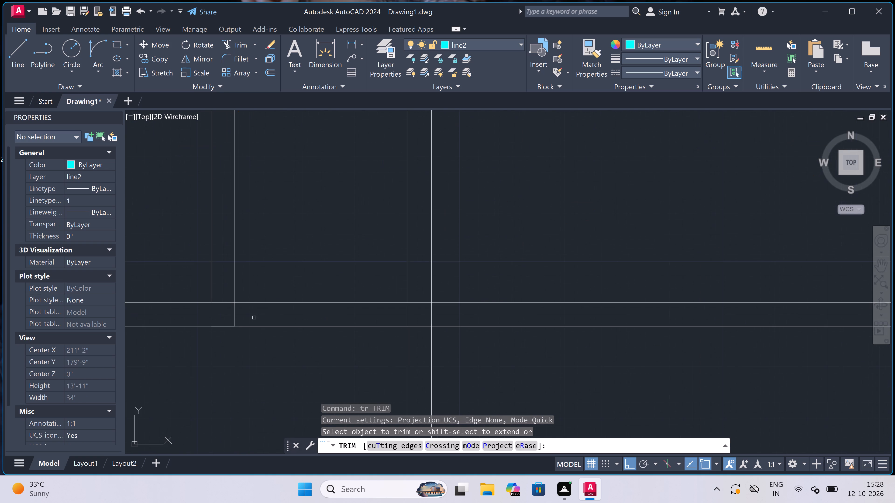
left_click(238, 309)
left_click(217, 315)
left_click(221, 311)
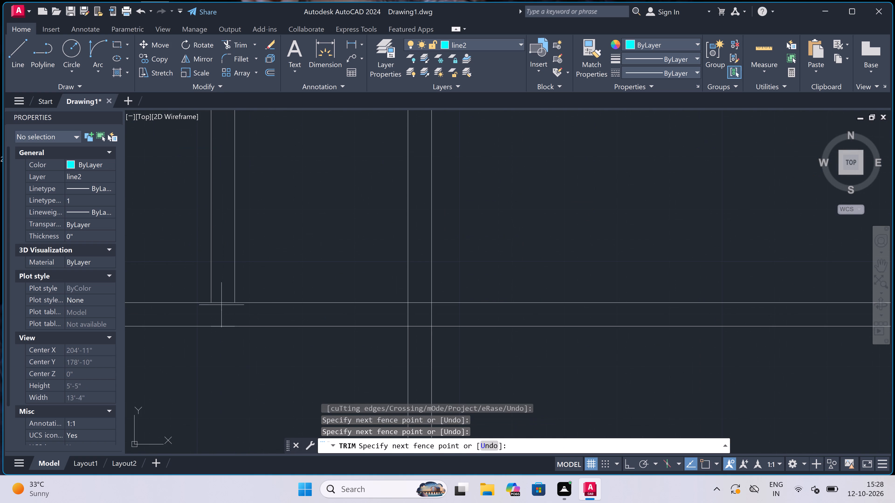
left_click(225, 290)
scroll(225, 290, "down", 2)
scroll(279, 296, "up", 3)
left_click(269, 307)
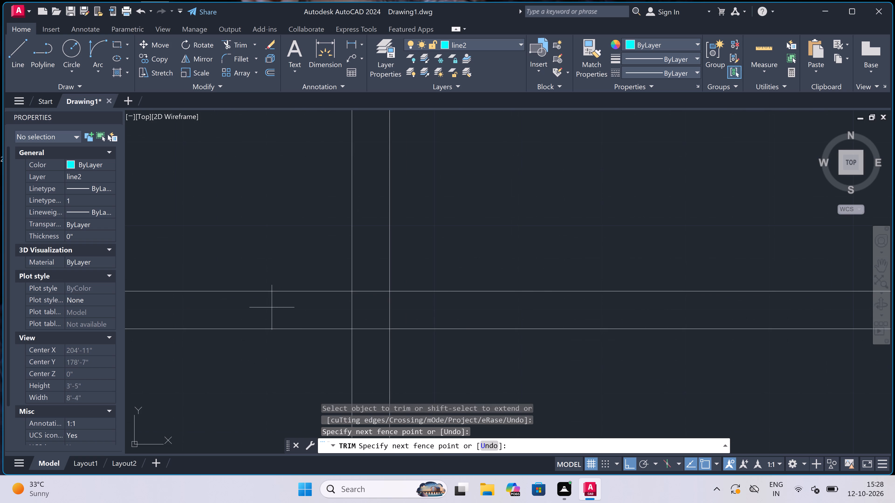
left_click(463, 313)
scroll(341, 302, "down", 5)
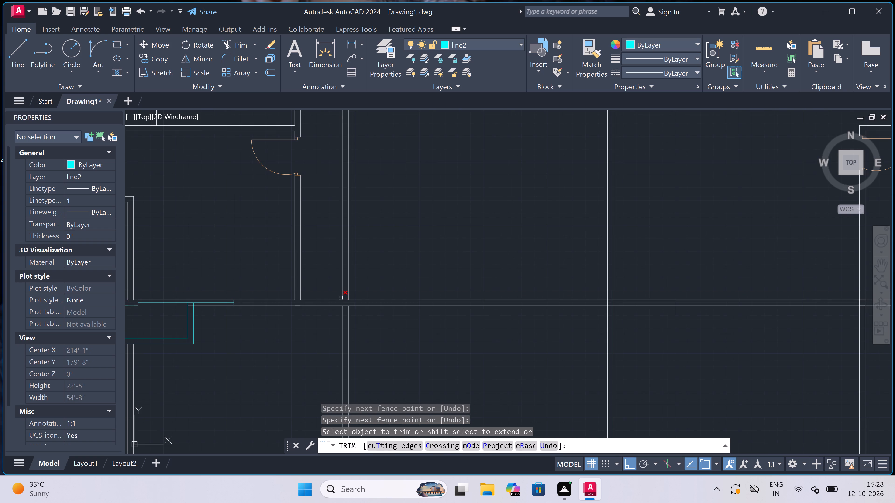
Trim away the left long vertical wall pair between the upper rooms and the extended horizontal wall.
scroll(341, 293, "down", 3)
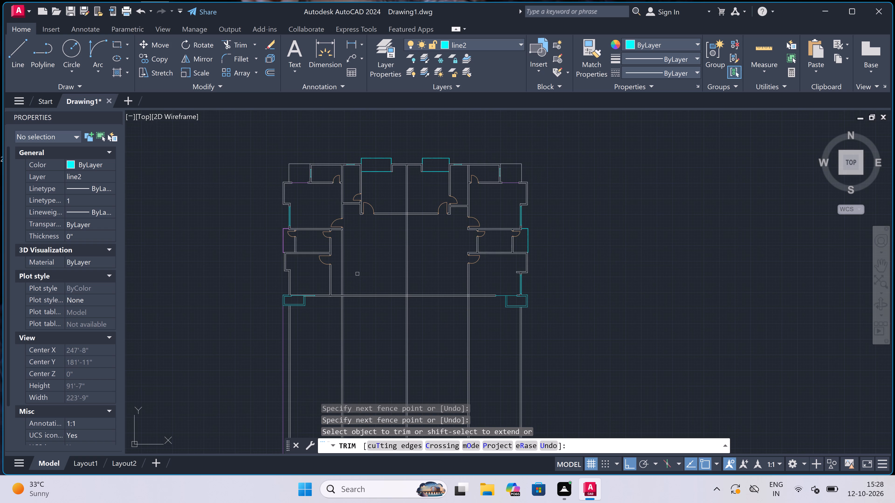
scroll(354, 276, "down", 1)
scroll(351, 265, "up", 3)
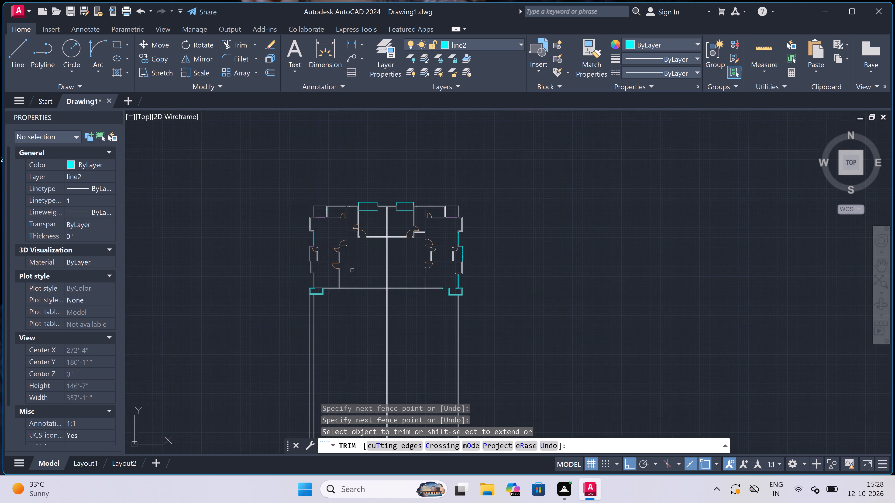
left_click(316, 259)
left_click(366, 259)
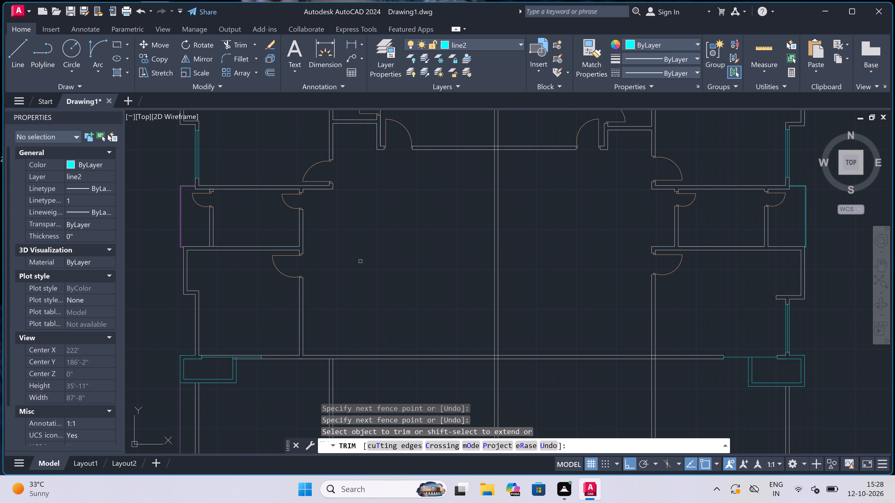
scroll(338, 294, "down", 3)
scroll(341, 292, "up", 3)
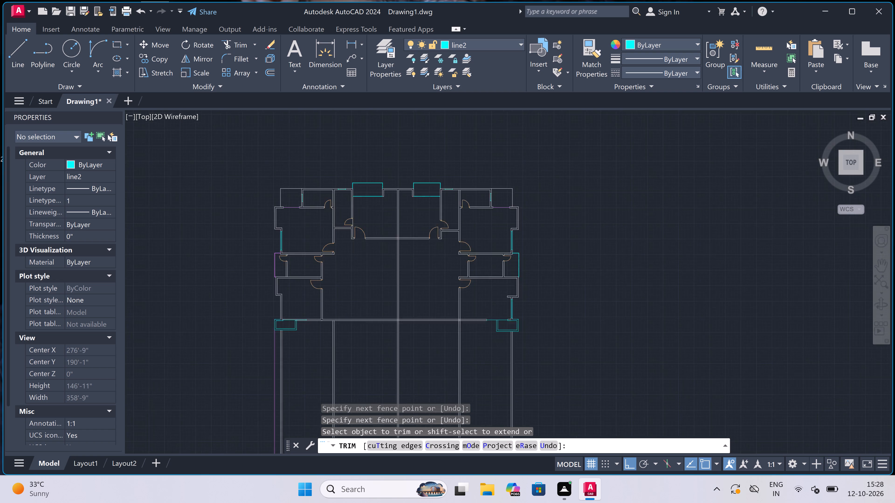
scroll(341, 292, "up", 1)
scroll(319, 338, "up", 2)
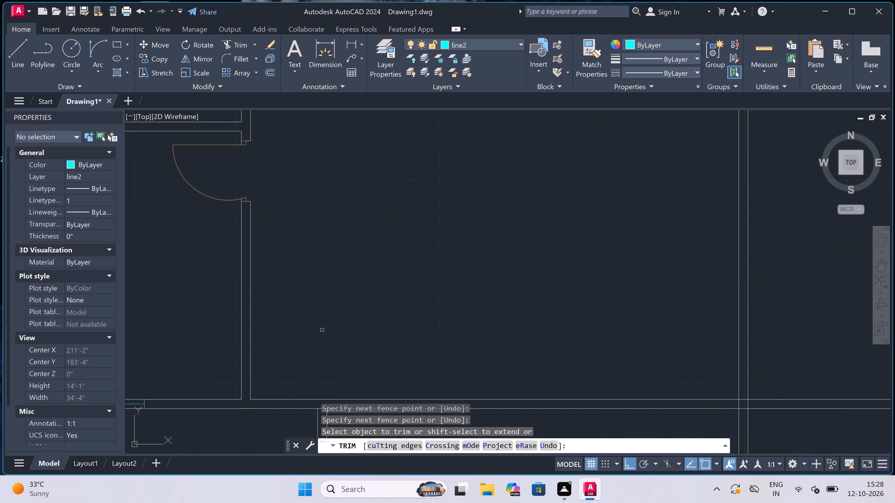
key("Escape")
Offset the inner side wall line of the left unit's lower room 4' toward the central space.
type("o")
key("space")
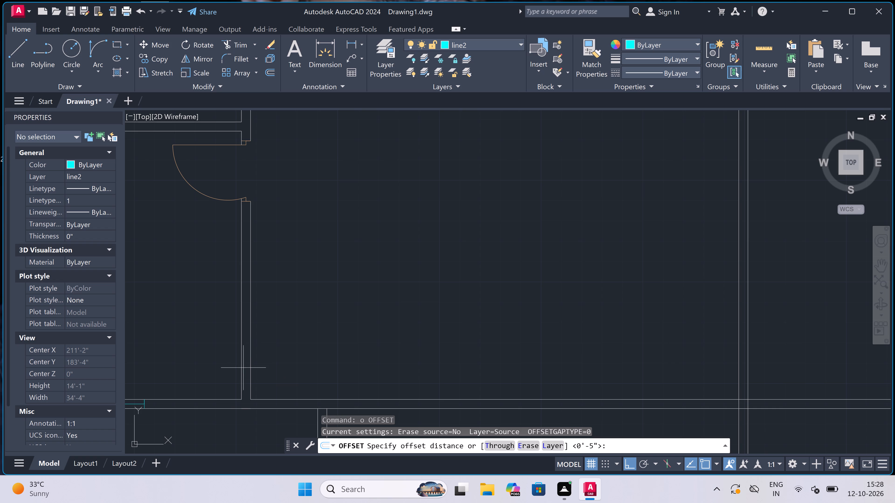
left_click_drag(251, 355, 257, 353)
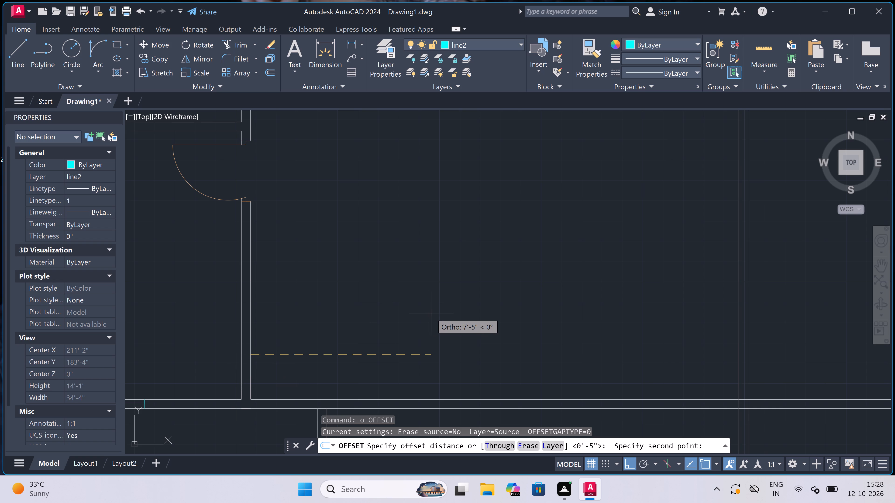
type("4'")
key("space")
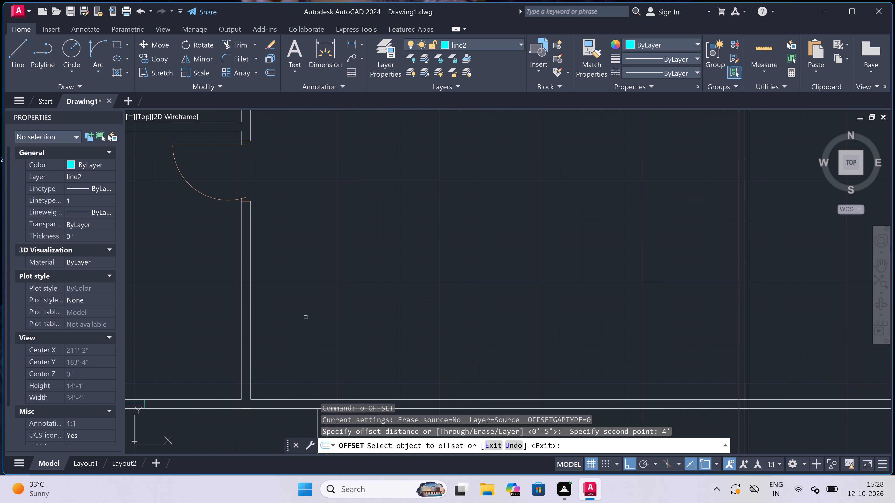
left_click_drag(251, 293, 262, 296)
left_click(330, 299)
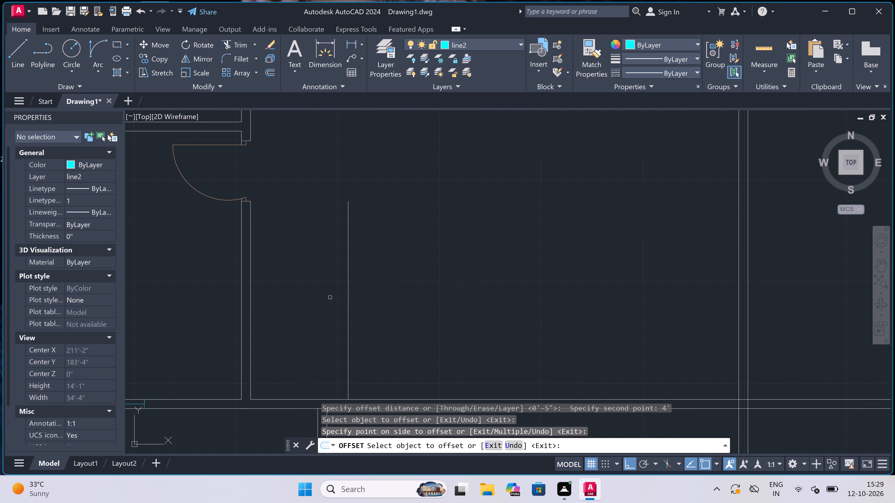
key("Escape")
Offset the new vertical line beside the left unit's lower room 4.5" toward the central space to form a wall.
type("o")
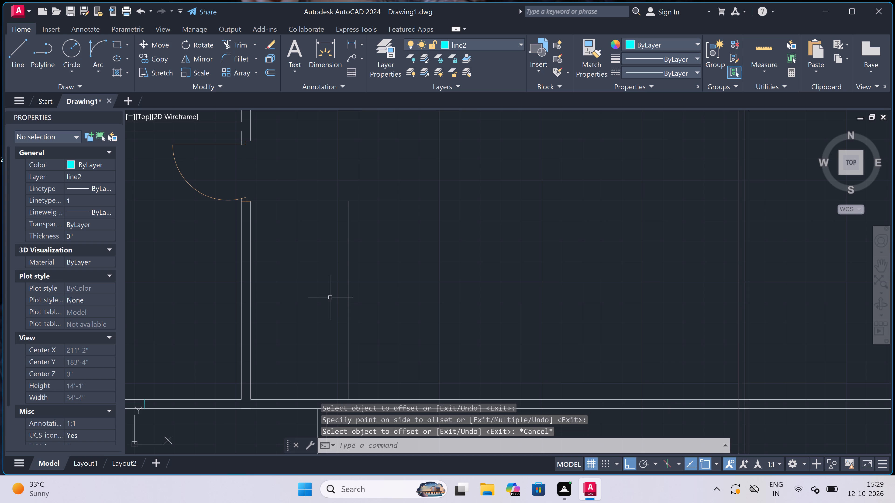
key("space")
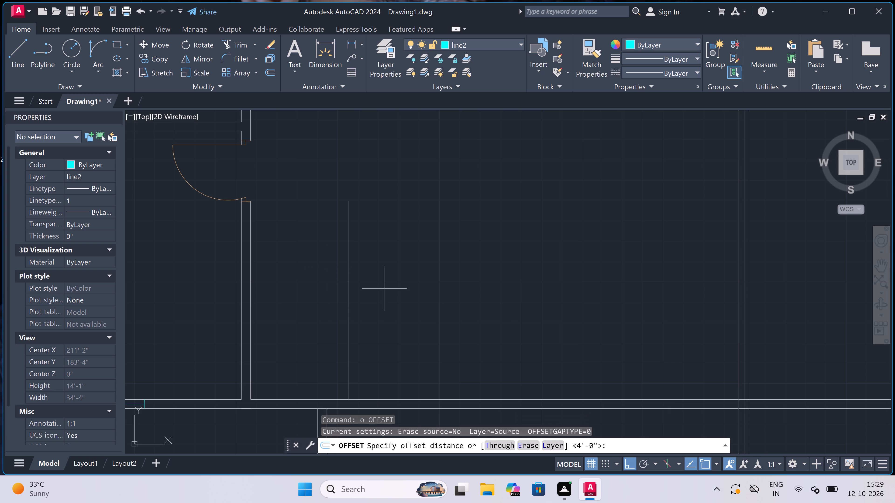
left_click(349, 279)
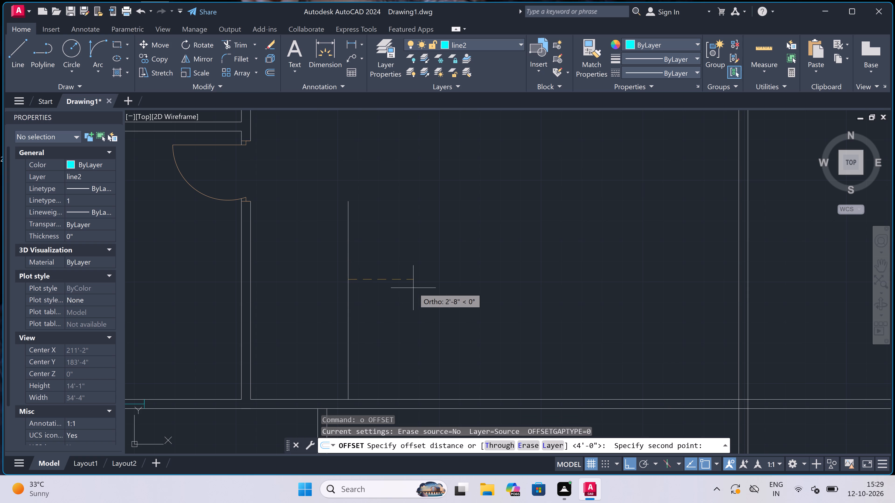
type("4.")
key("5")
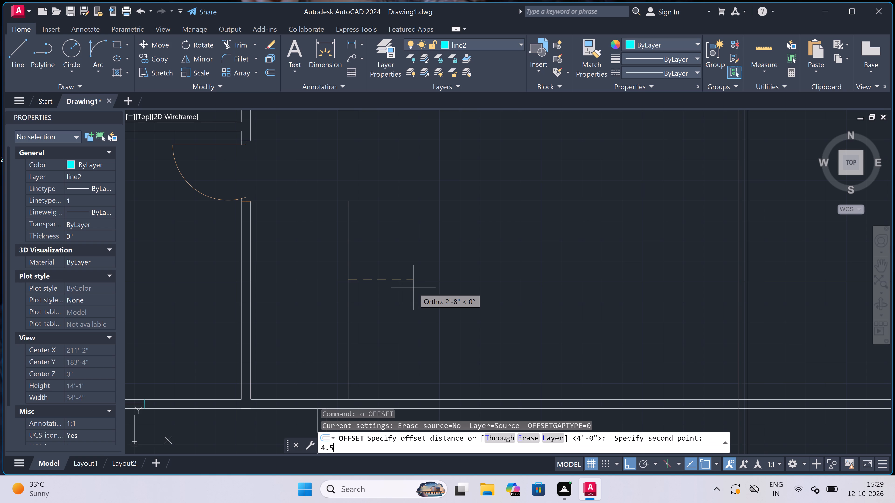
type("\"")
key("space")
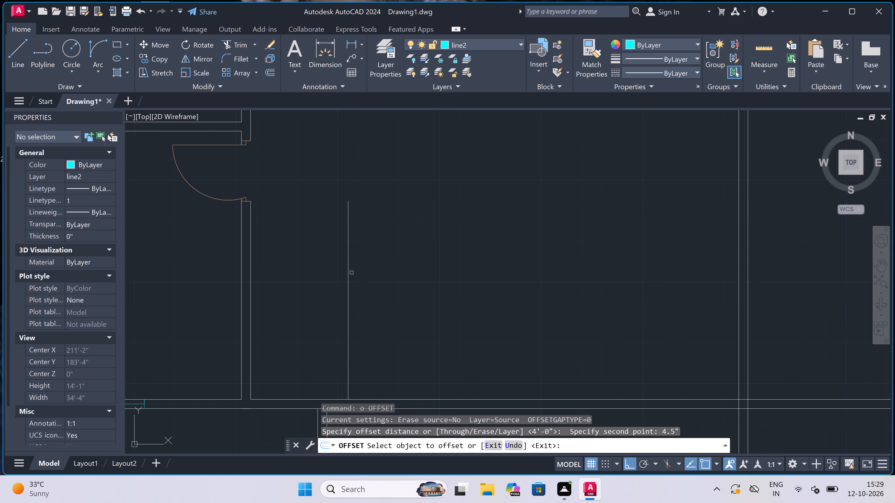
left_click_drag(349, 268, 353, 272)
left_click(378, 274)
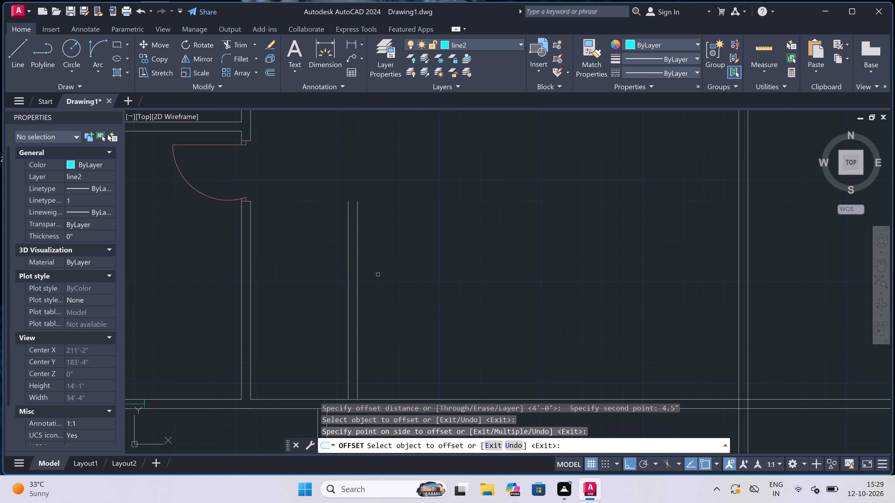
scroll(378, 275, "down", 4)
scroll(378, 275, "up", 3)
scroll(379, 275, "down", 3)
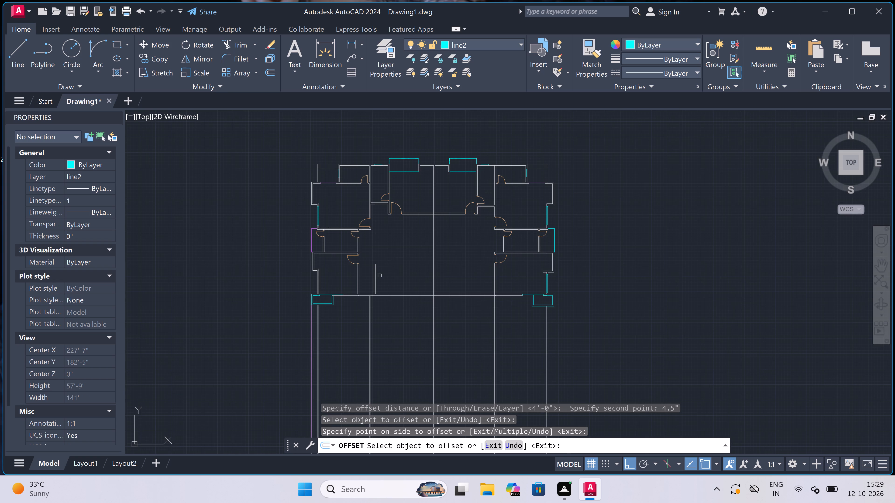
scroll(502, 275, "up", 3)
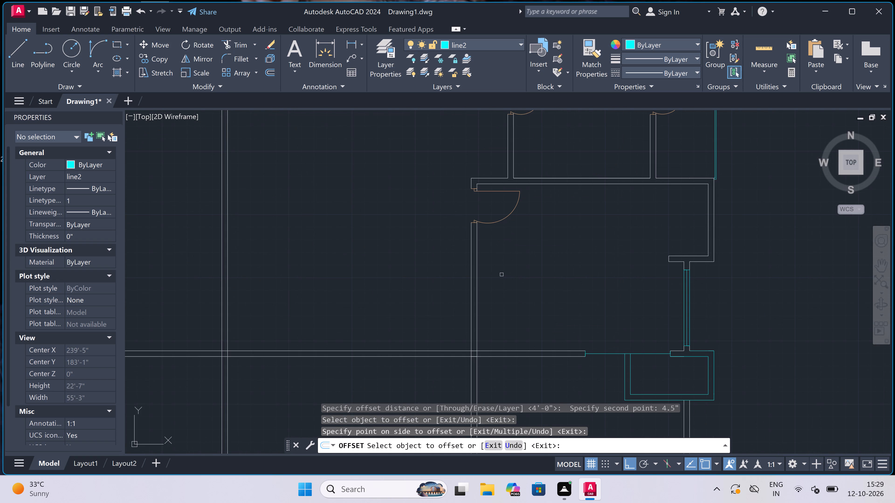
key("Escape")
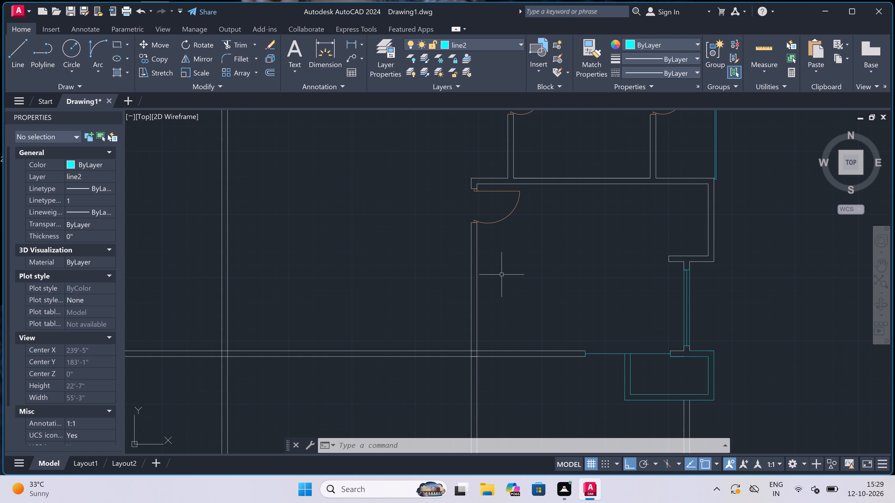
Offset the inner line of that new wall 11'3" toward the centre of the plan.
type("o")
key("space")
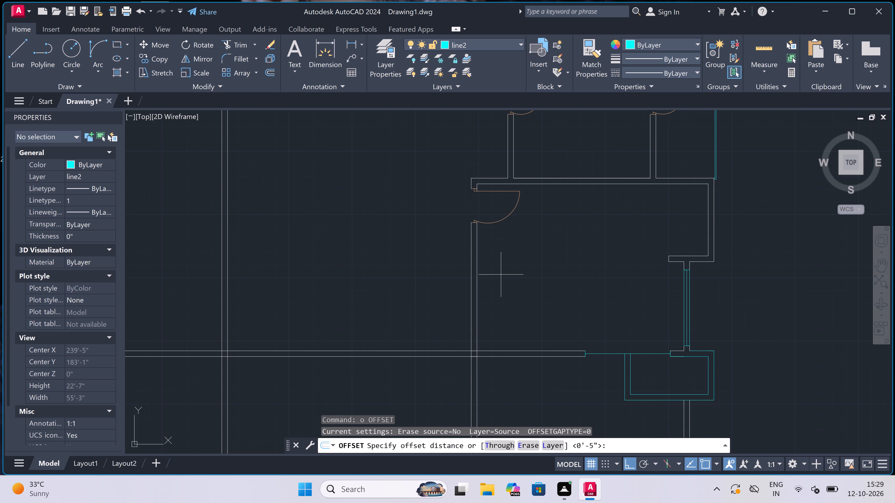
scroll(470, 314, "down", 4)
scroll(364, 323, "up", 3)
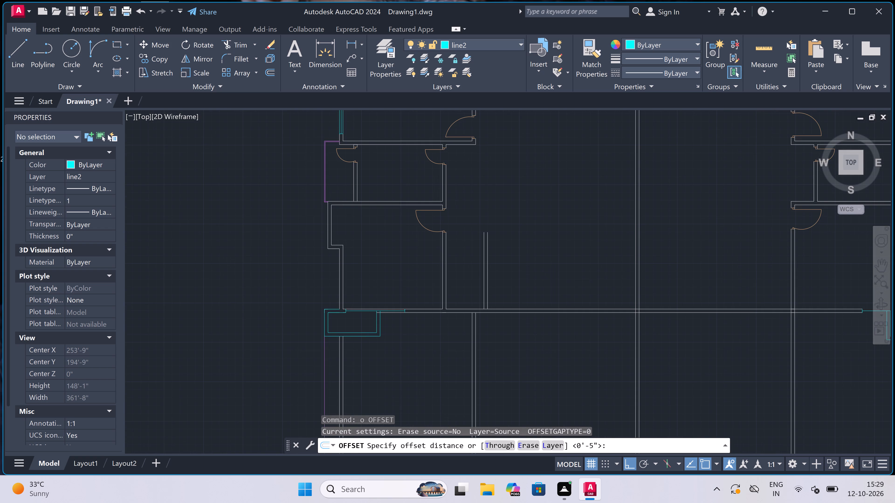
scroll(615, 285, "up", 2)
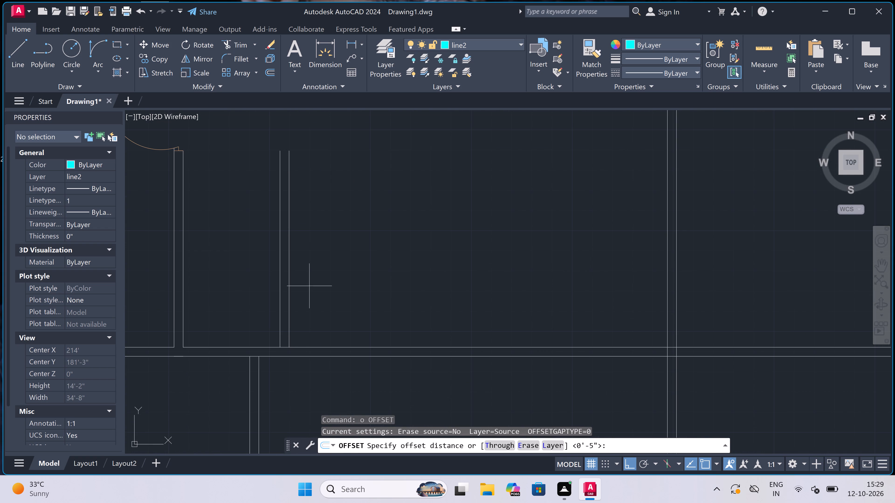
left_click_drag(287, 281, 293, 281)
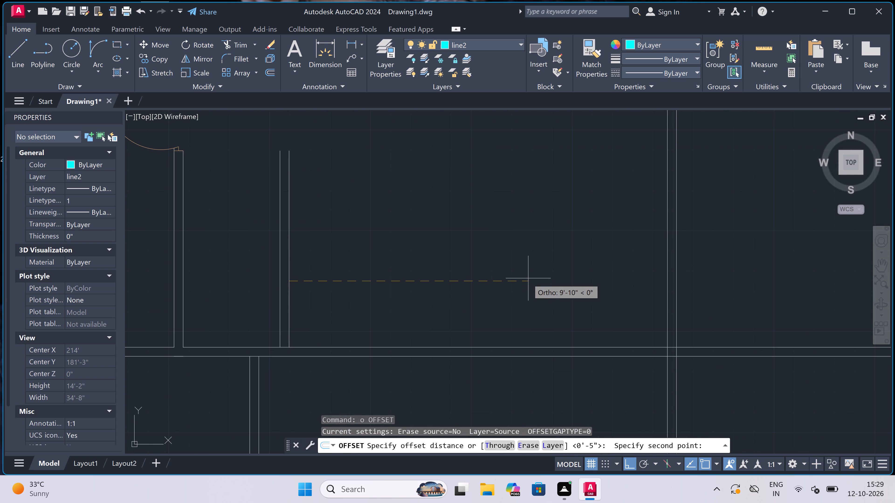
key("1")
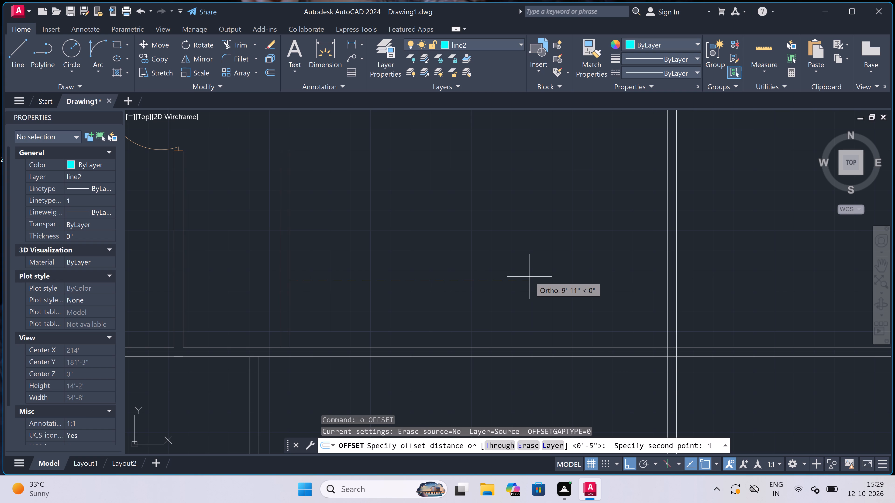
key("1")
key("apostrophe")
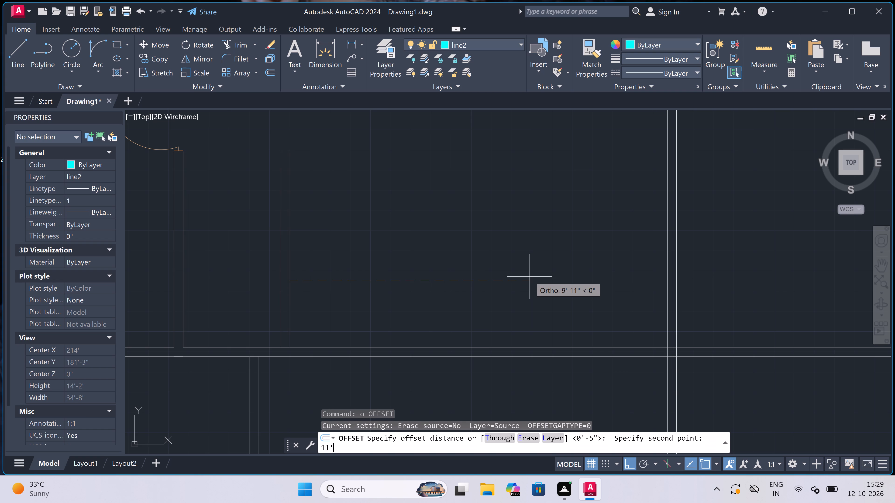
key("3")
type("\"")
key("space")
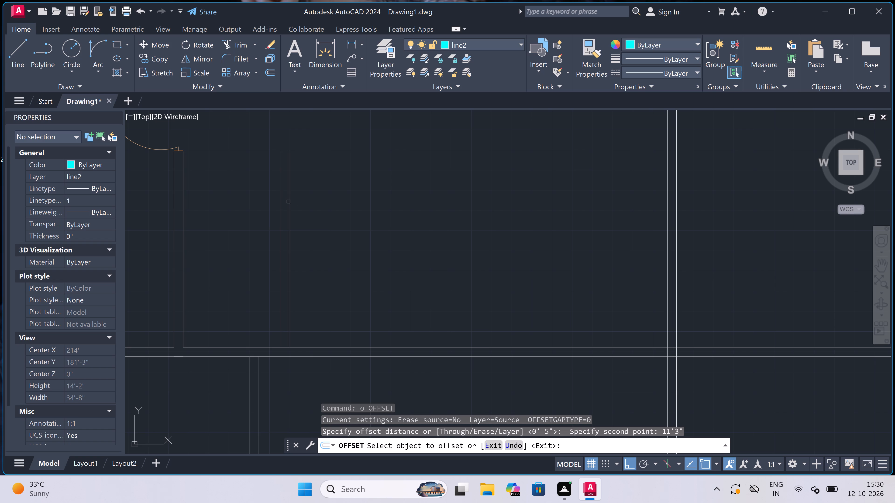
left_click_drag(288, 202, 320, 208)
left_click(443, 214)
scroll(444, 214, "down", 3)
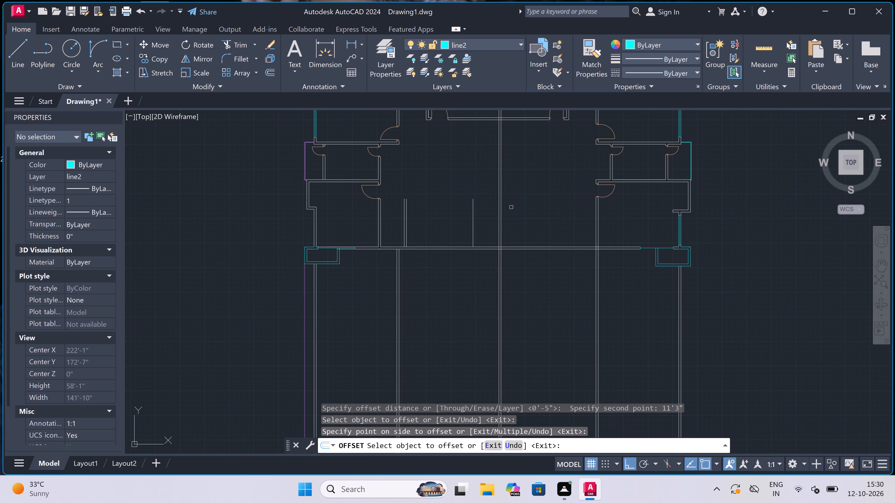
scroll(517, 207, "up", 3)
key("Escape")
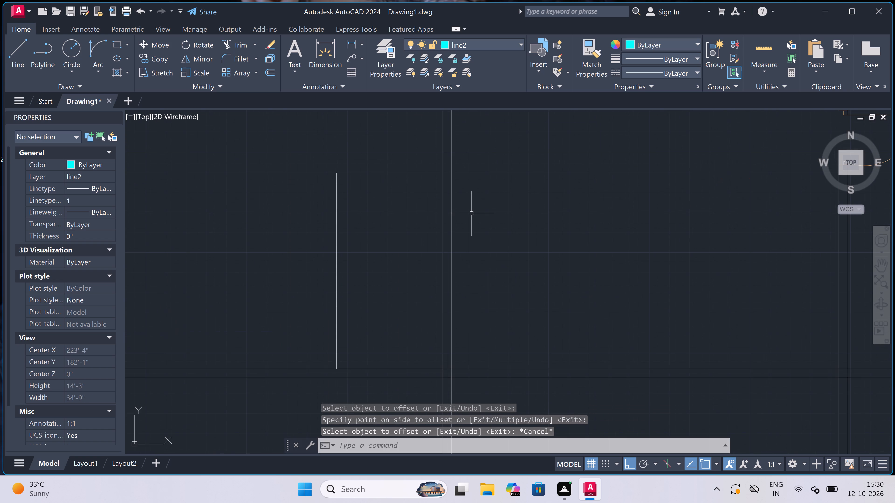
Offset the vertical line just left of the central wall 4.5" toward that central wall to form a second wall.
key("space")
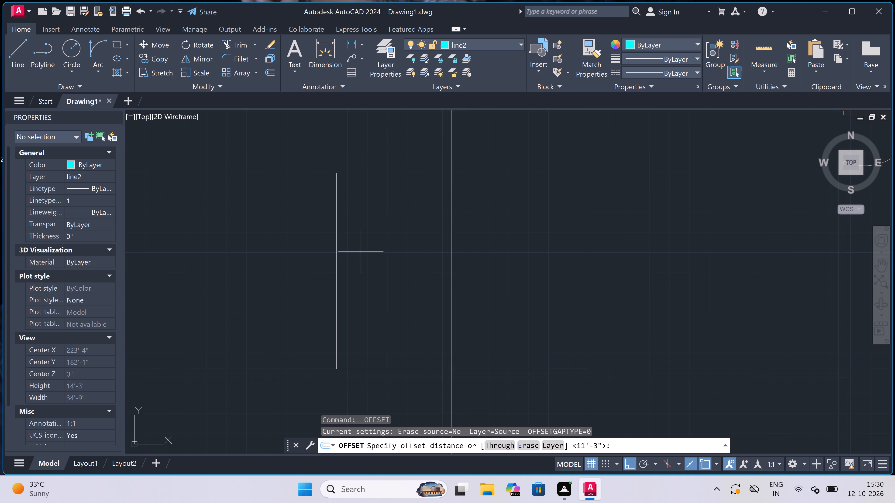
left_click(340, 252)
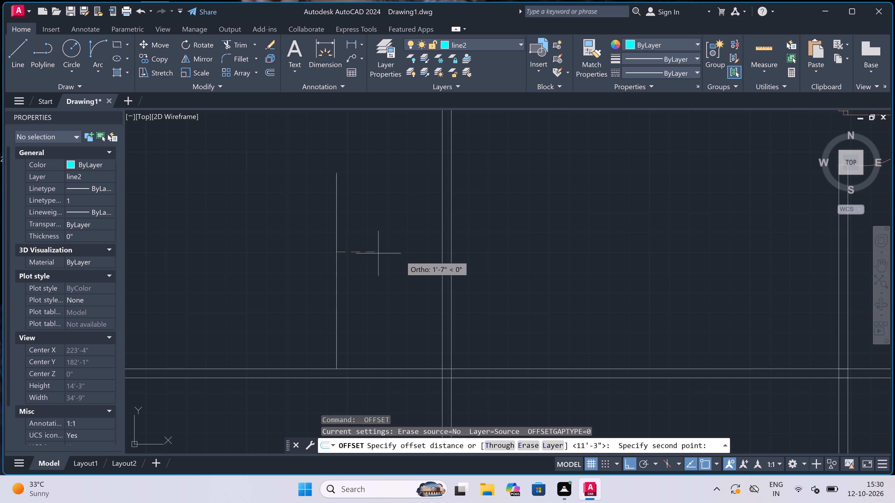
type("4,")
key("BackSpace")
type(".5")
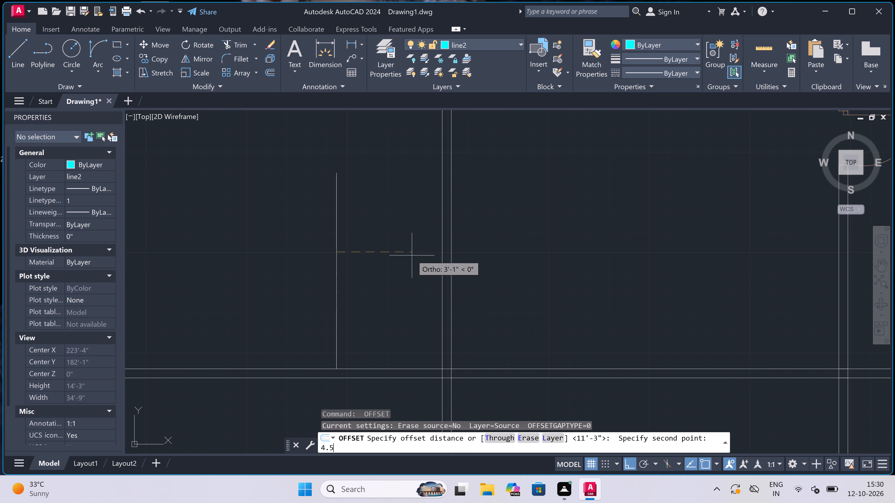
type("\"")
key("space")
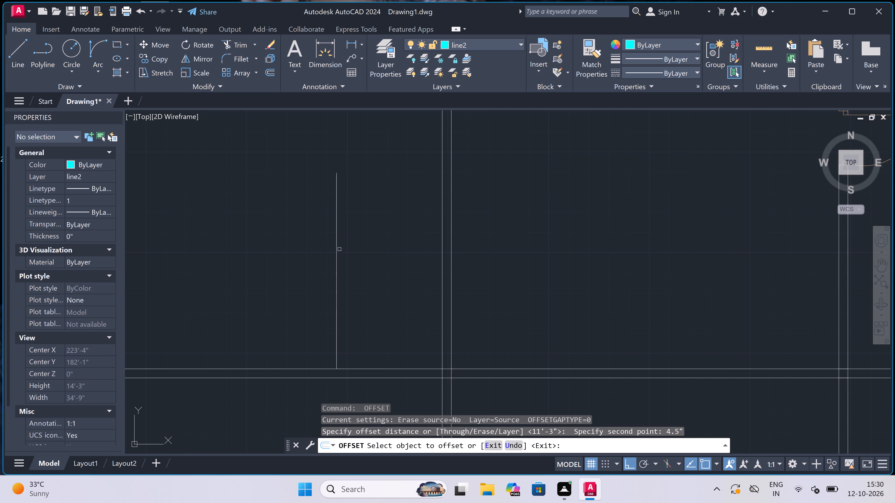
left_click_drag(337, 246, 348, 255)
left_click(358, 255)
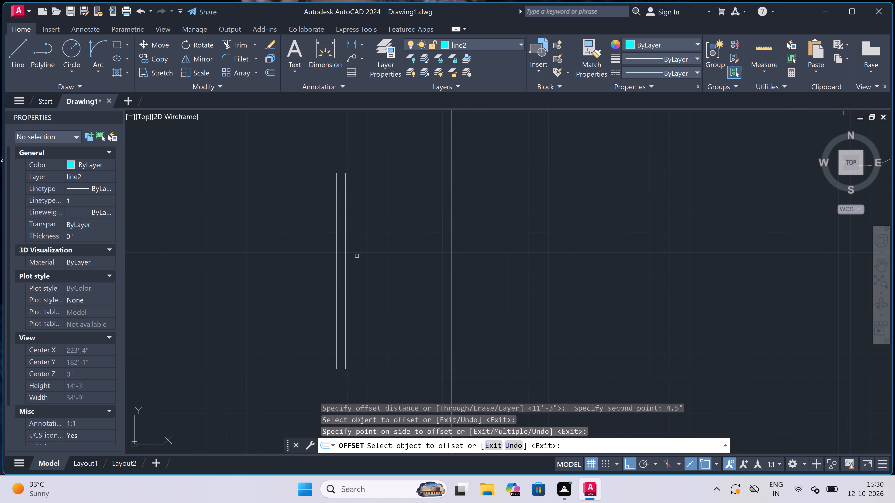
key("Escape")
Offset the inner side wall line of the right unit's lower room 4' toward the central space.
key("space")
scroll(356, 255, "down", 2)
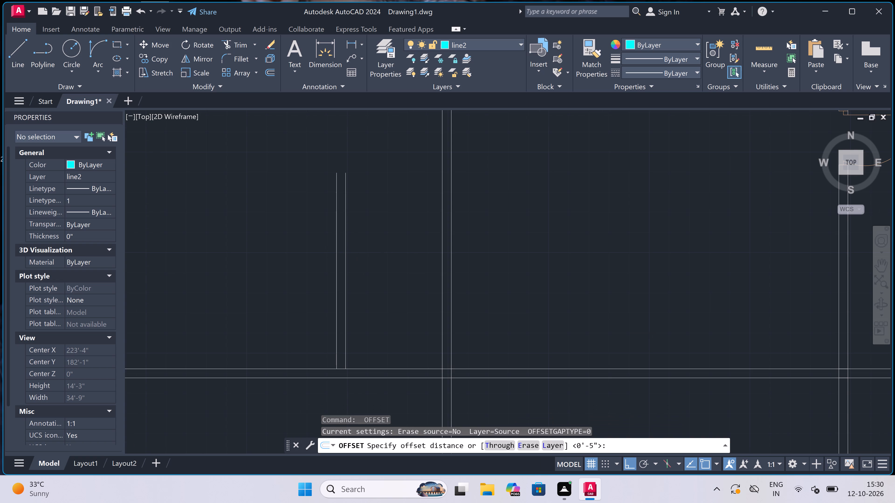
scroll(356, 255, "down", 2)
scroll(416, 240, "up", 2)
scroll(461, 315, "up", 2)
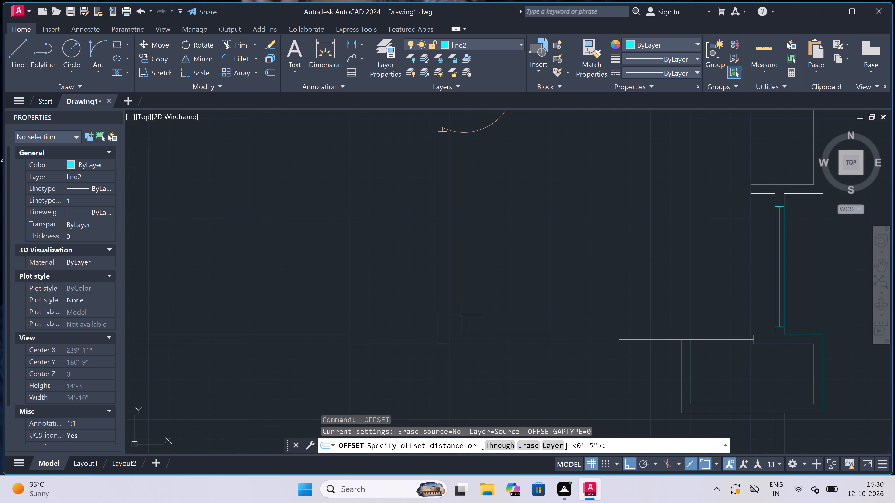
left_click(441, 274)
scroll(300, 279, "down", 1)
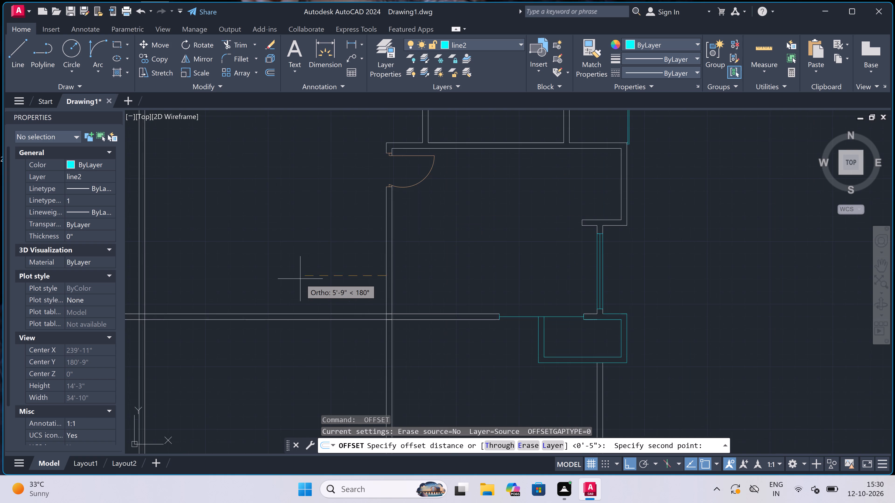
scroll(300, 279, "down", 1)
scroll(293, 279, "up", 1)
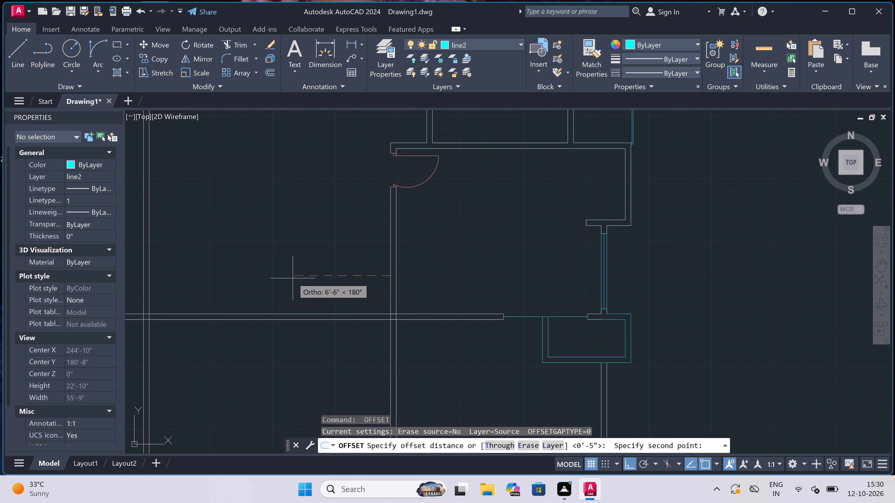
type("4'")
key("space")
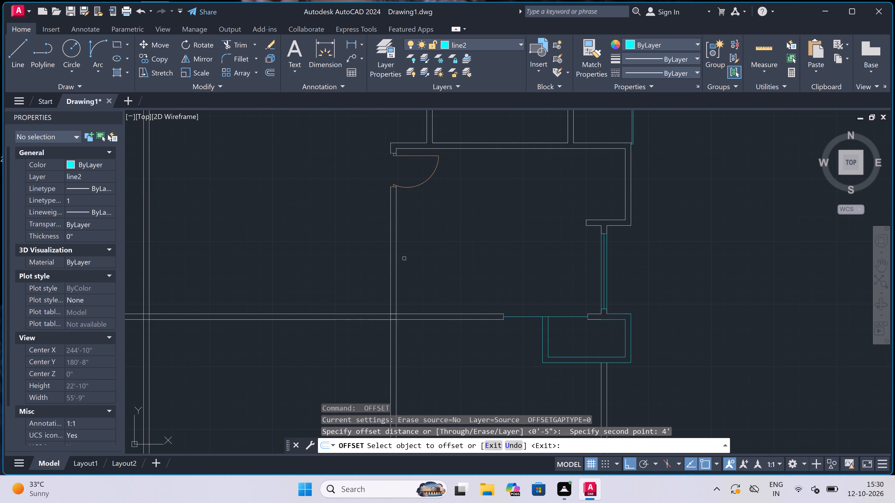
left_click_drag(389, 250, 382, 252)
left_click(316, 262)
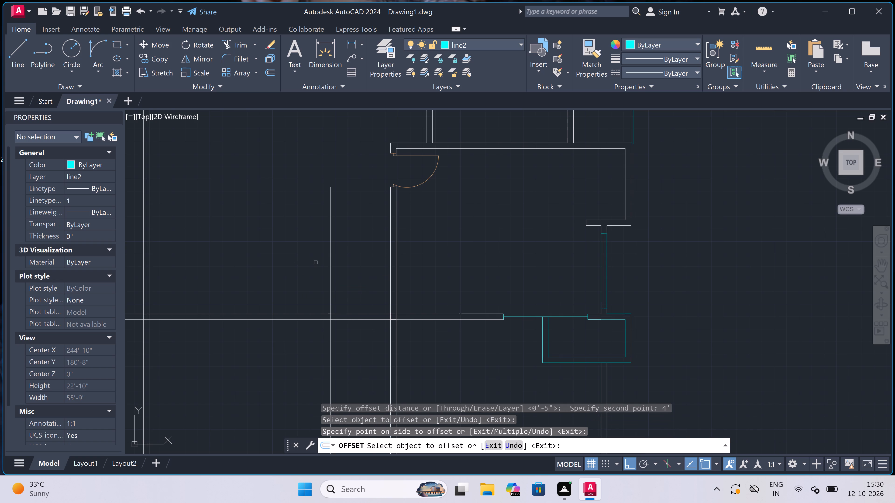
key("Escape")
Offset the new vertical line beside the right unit's lower room 4.5" toward the central space to form a wall.
key("space")
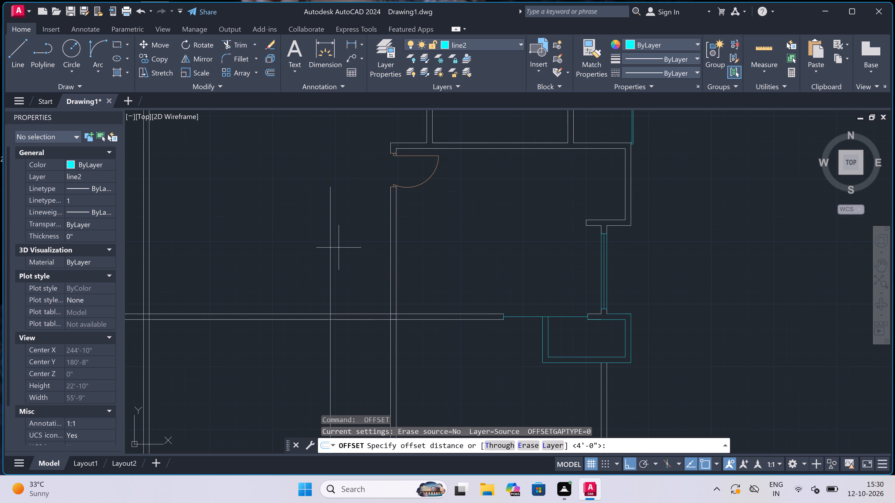
left_click(329, 244)
type("4.5")
type("\"")
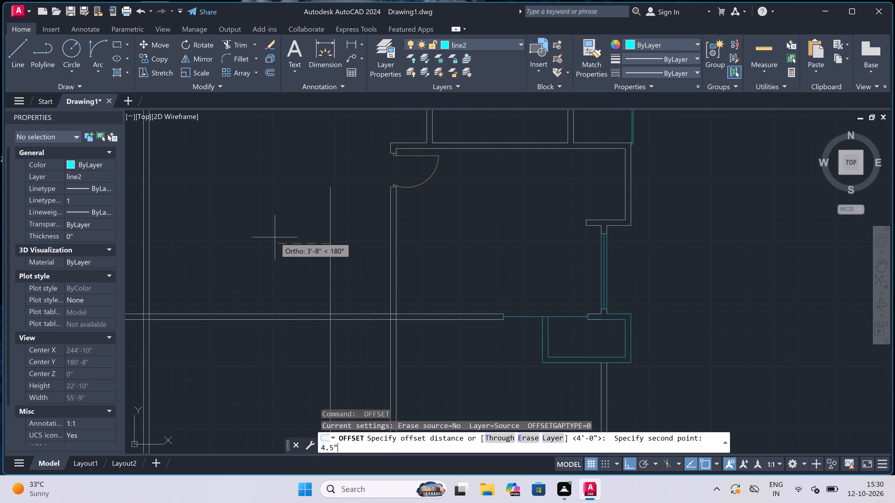
key("space")
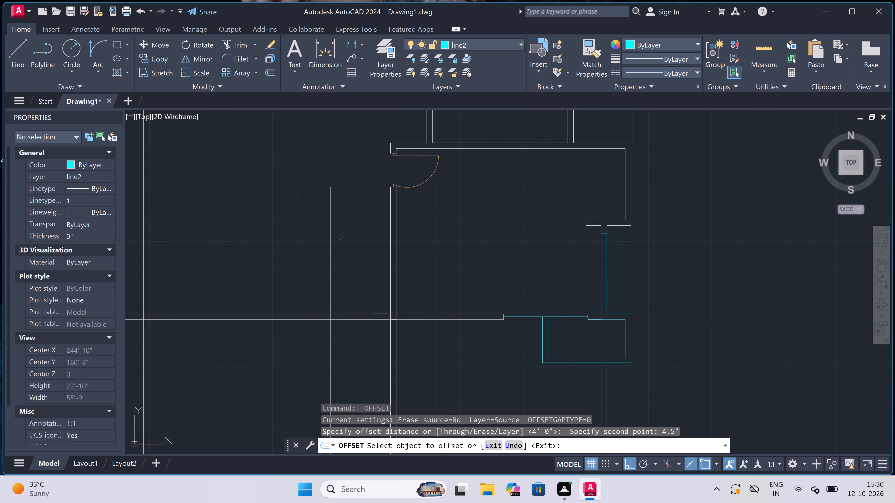
left_click(329, 238)
left_click(312, 242)
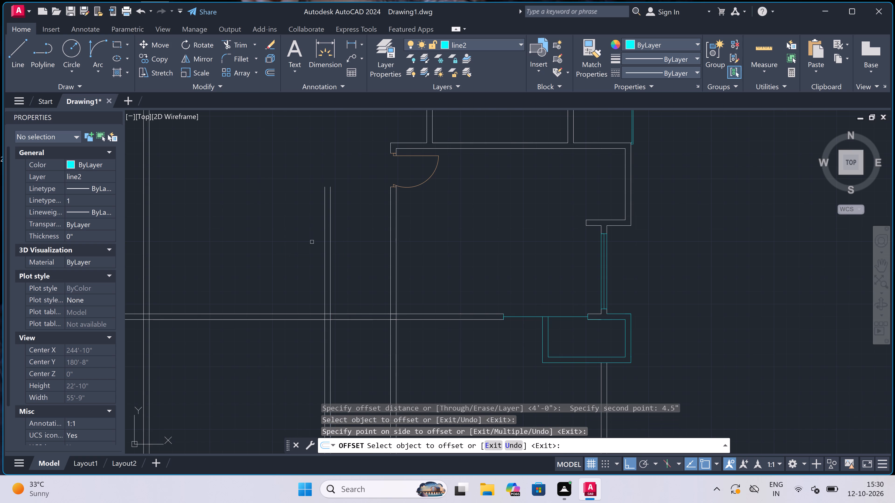
Offset the central-space-side line of the new wall beside the right unit's lower room 11'3" toward the central wall.
key("Escape")
key("space")
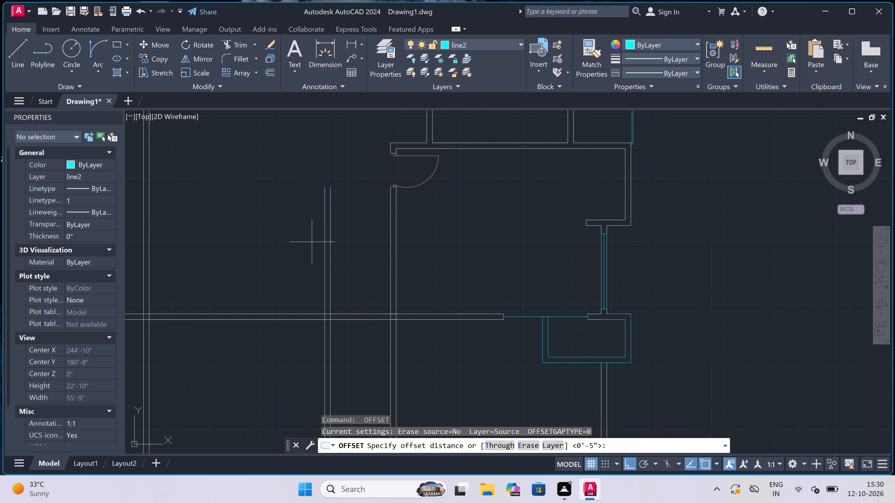
left_click(321, 238)
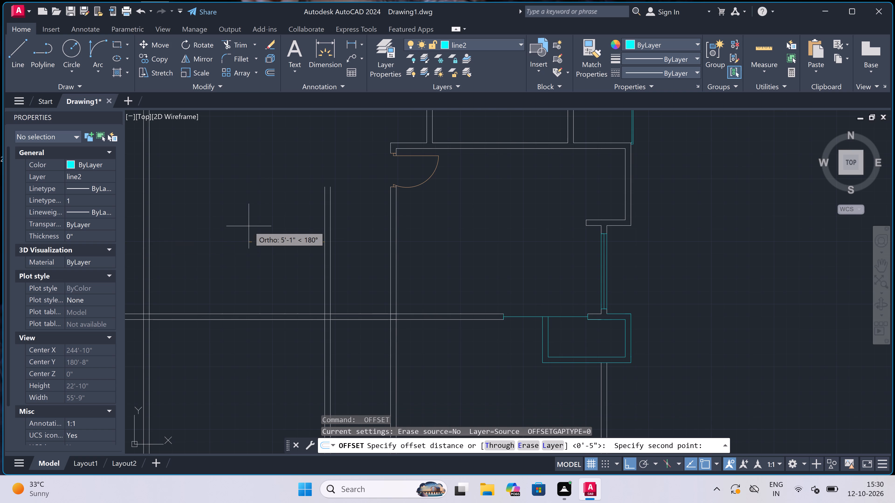
type("11'")
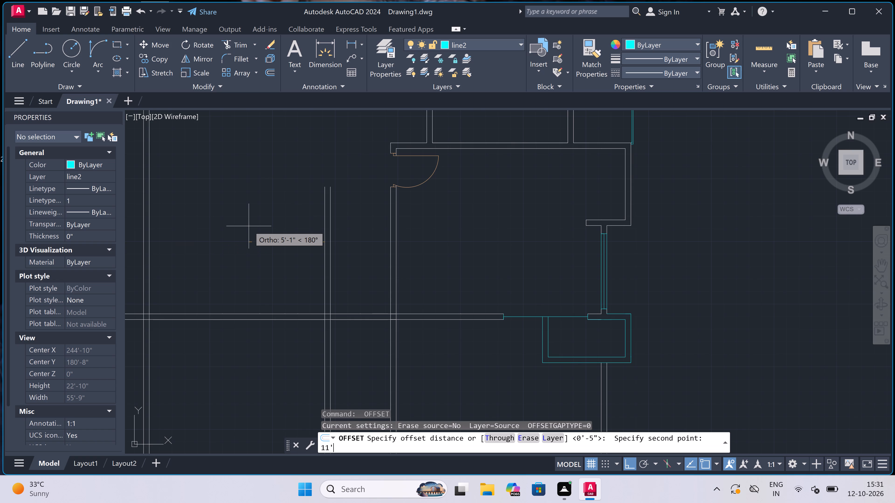
key("3")
type("\"")
key("space")
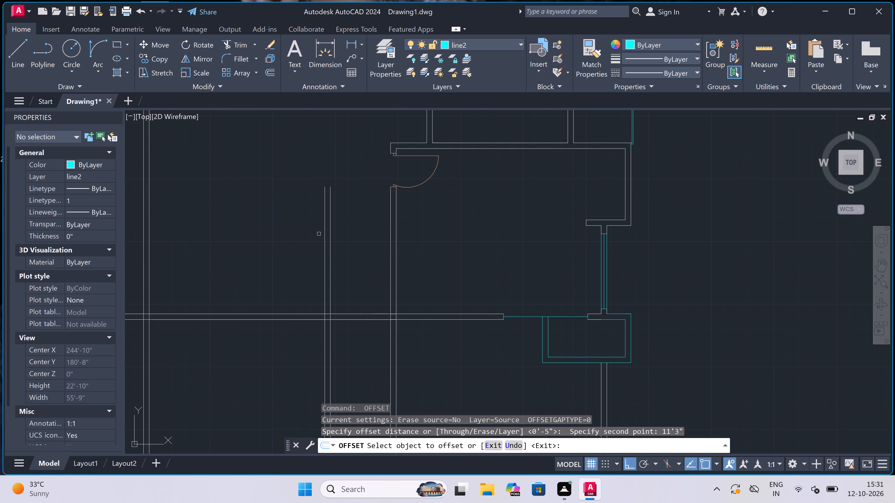
left_click_drag(325, 233, 302, 233)
left_click(296, 233)
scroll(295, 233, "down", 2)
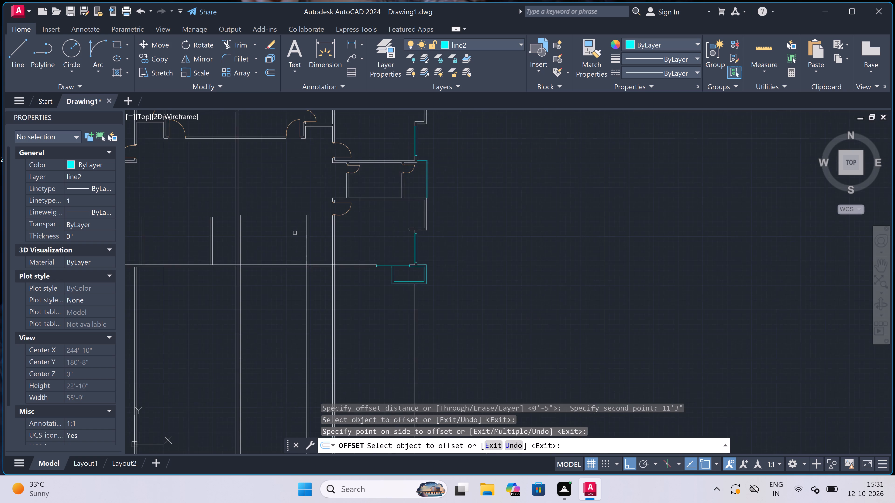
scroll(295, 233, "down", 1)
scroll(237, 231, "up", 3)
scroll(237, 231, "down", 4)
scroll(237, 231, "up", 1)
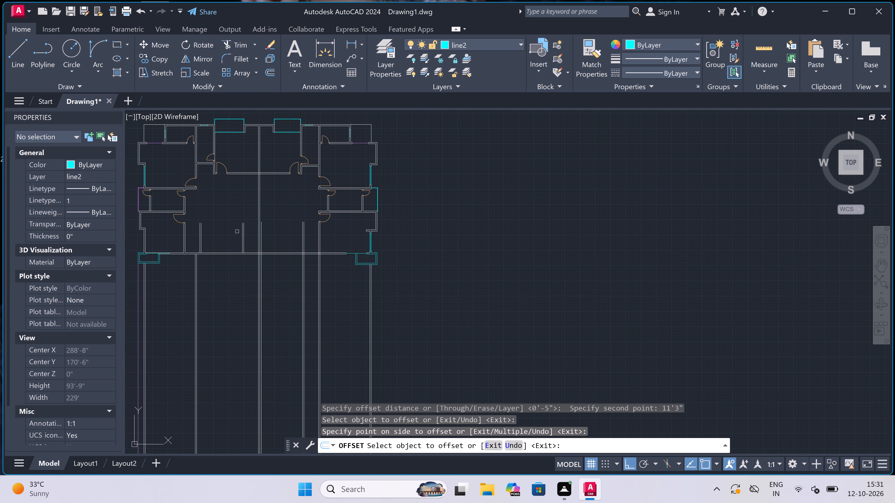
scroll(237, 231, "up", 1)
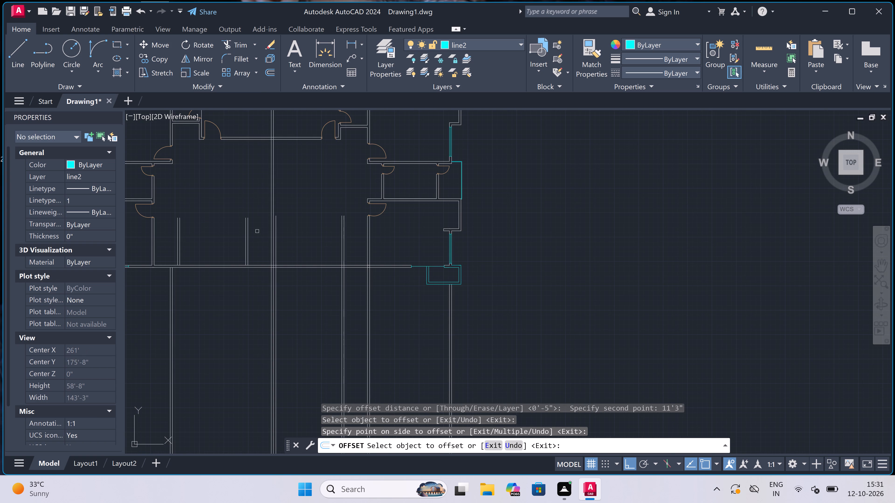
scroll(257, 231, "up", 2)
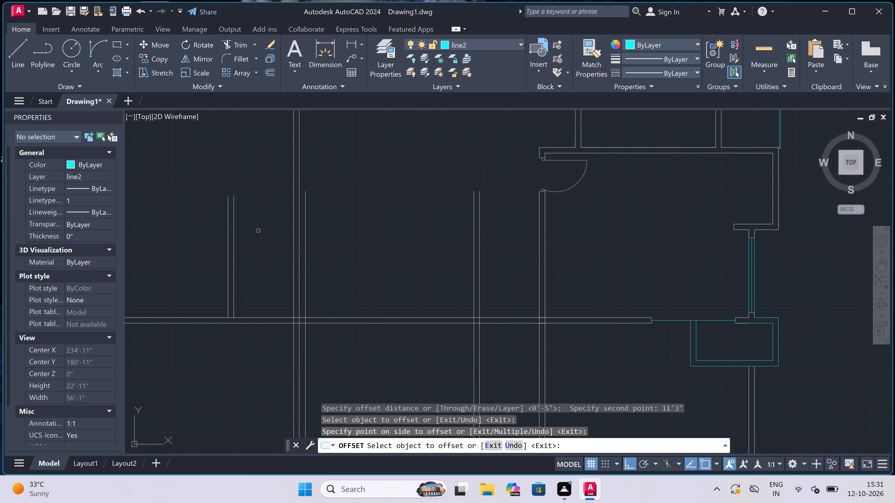
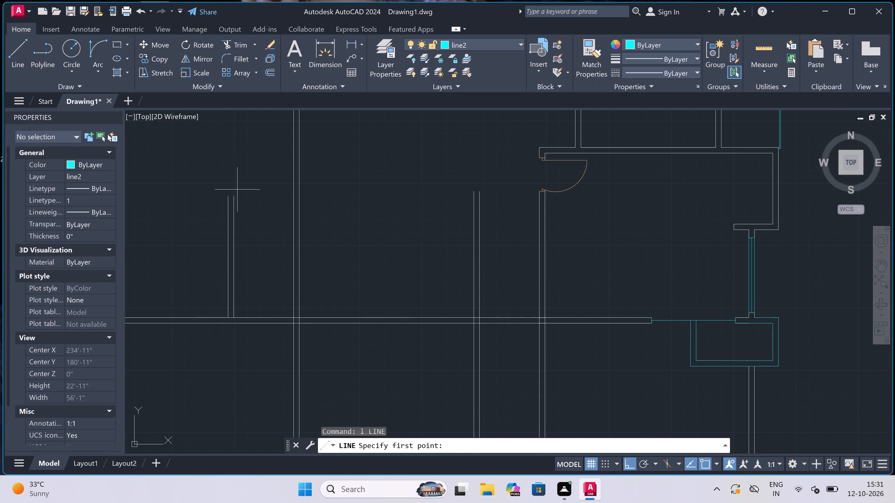
Measure the gap between the short wall left of the central wall and the central wall using a linear dimension, and erase the dimension.
key("Escape")
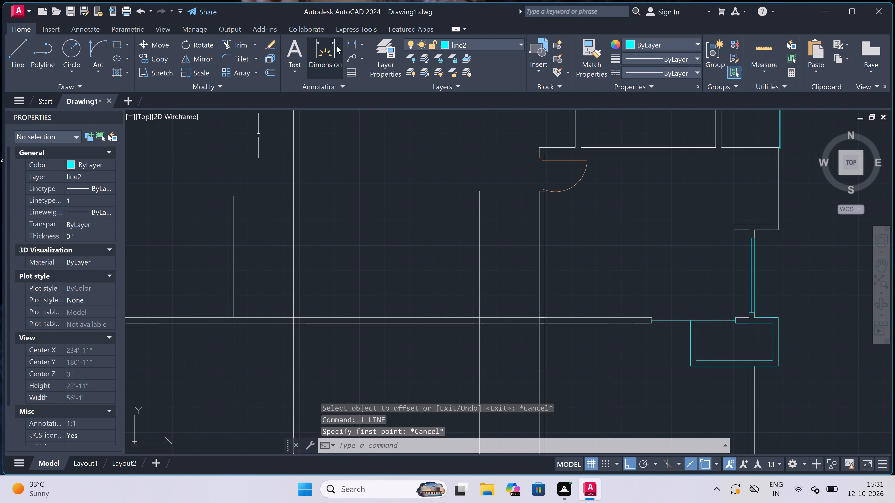
left_click(353, 40)
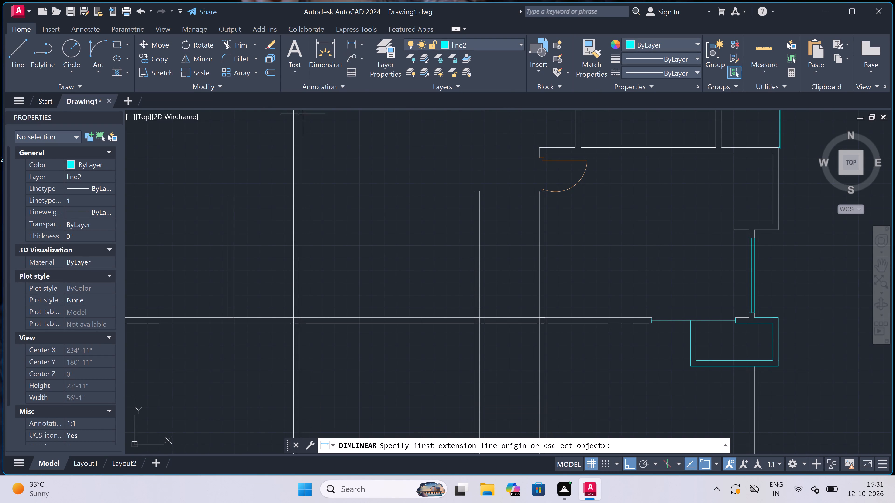
left_click(232, 196)
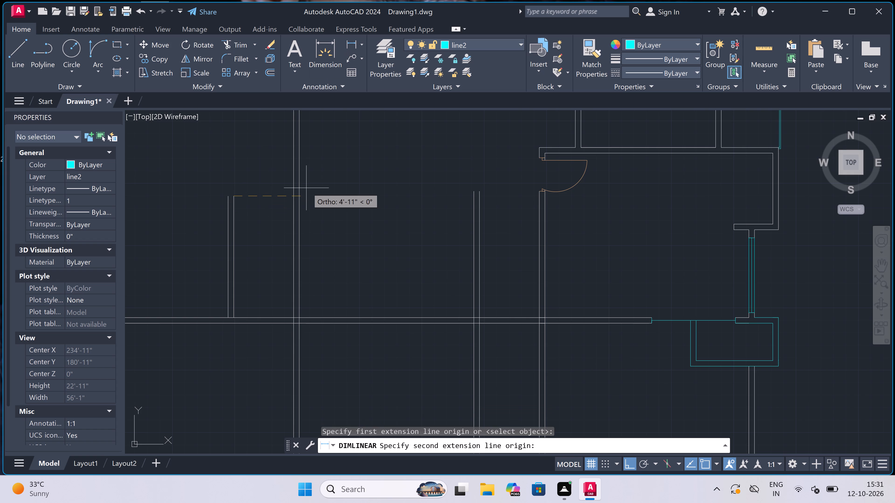
double_click(293, 197)
left_click(272, 195)
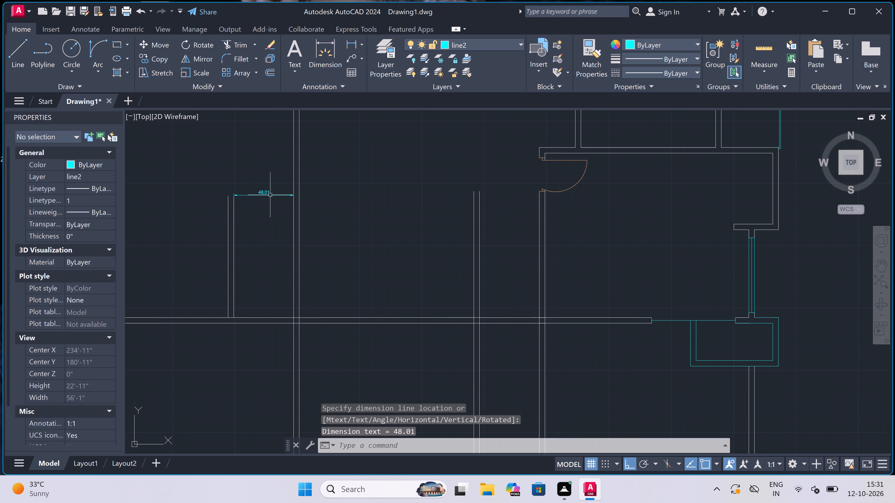
scroll(261, 192, "up", 6)
scroll(261, 191, "down", 4)
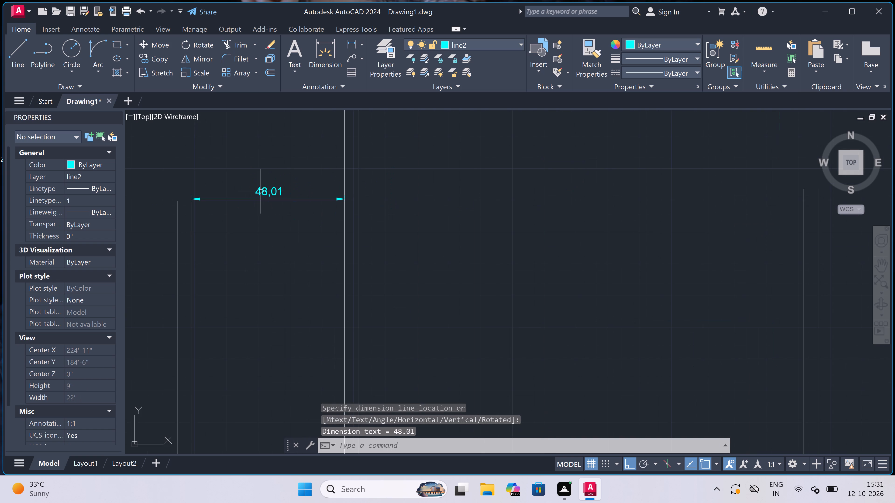
scroll(261, 191, "up", 2)
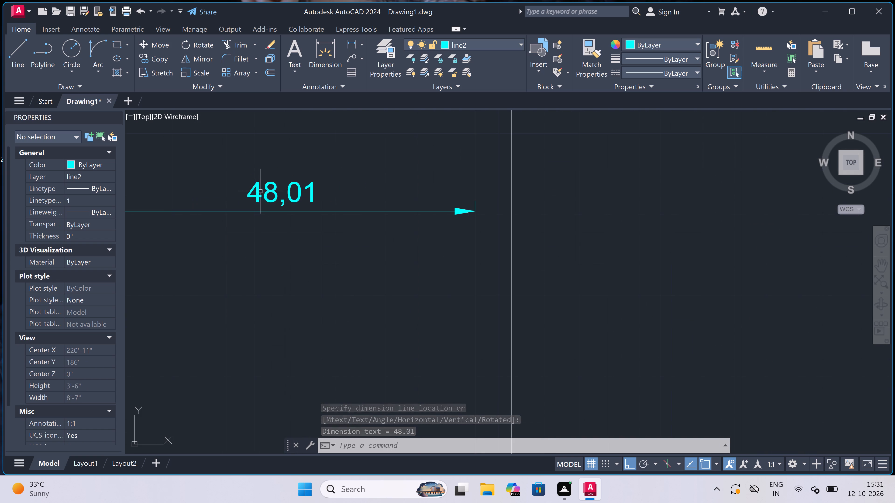
scroll(261, 191, "down", 3)
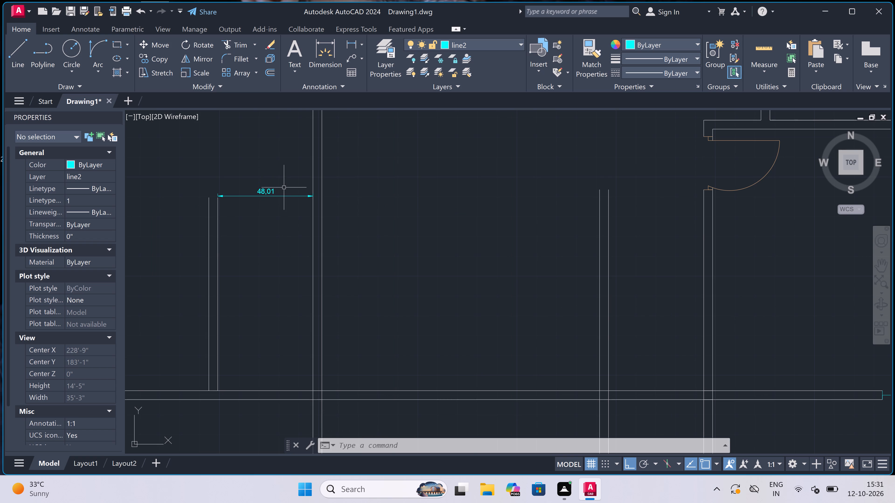
key("Escape")
left_click_drag(284, 187, 283, 194)
left_click(274, 210)
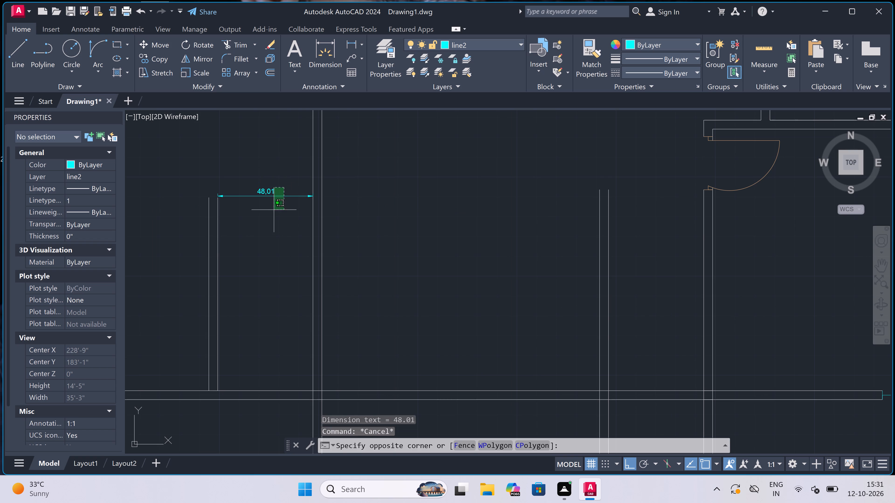
key("Delete")
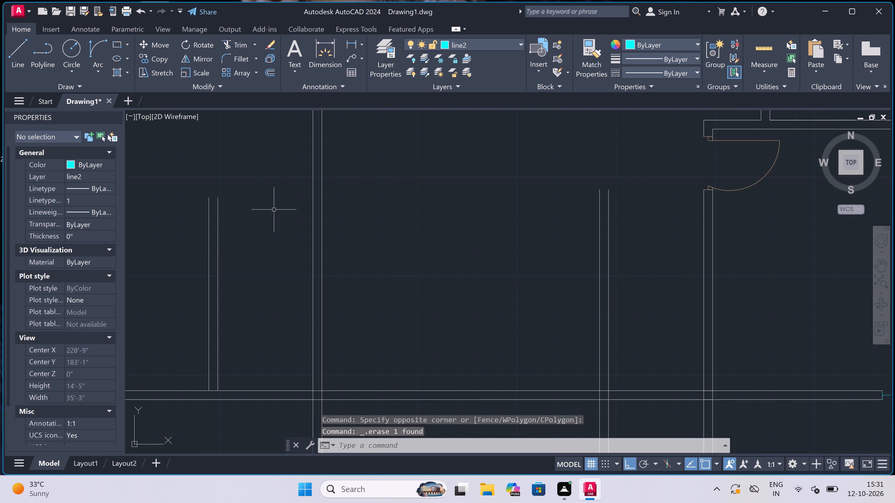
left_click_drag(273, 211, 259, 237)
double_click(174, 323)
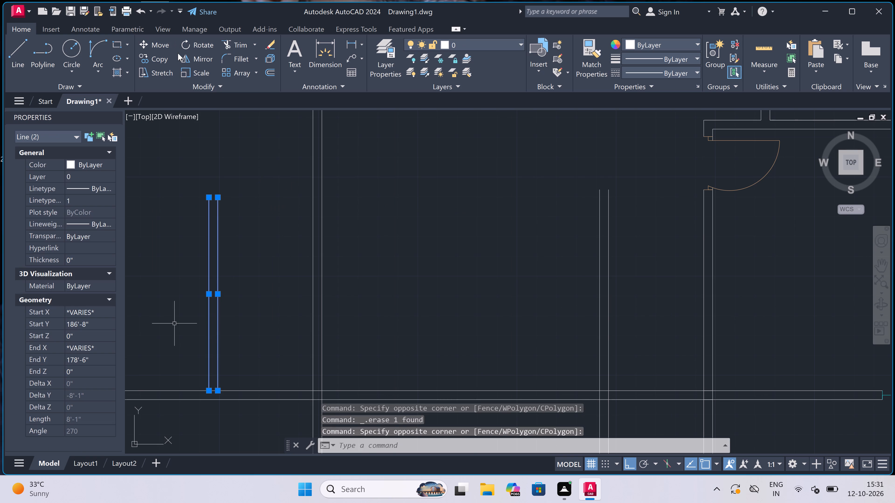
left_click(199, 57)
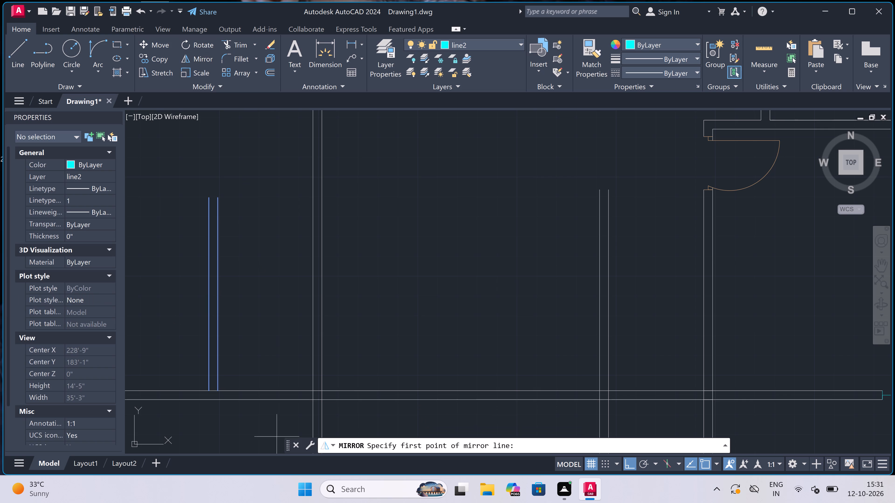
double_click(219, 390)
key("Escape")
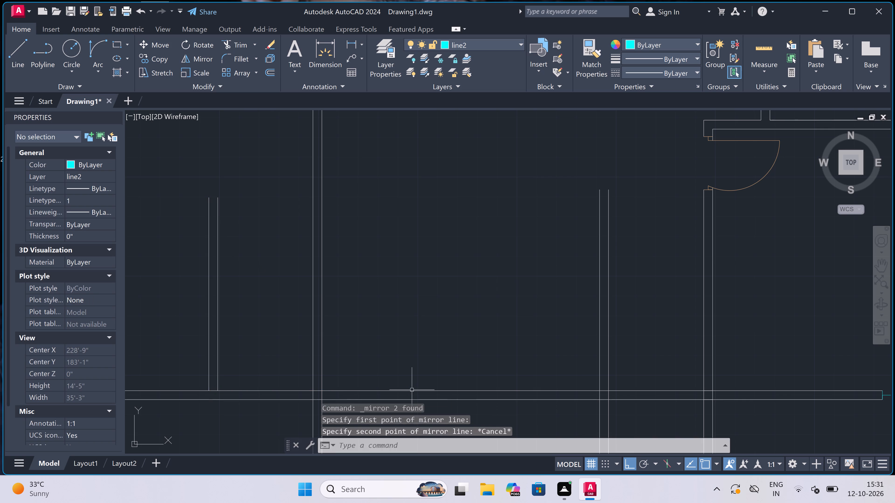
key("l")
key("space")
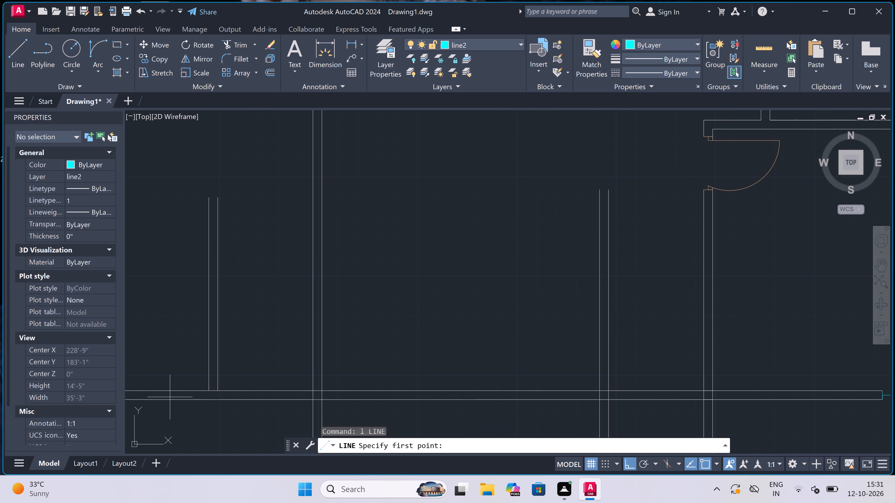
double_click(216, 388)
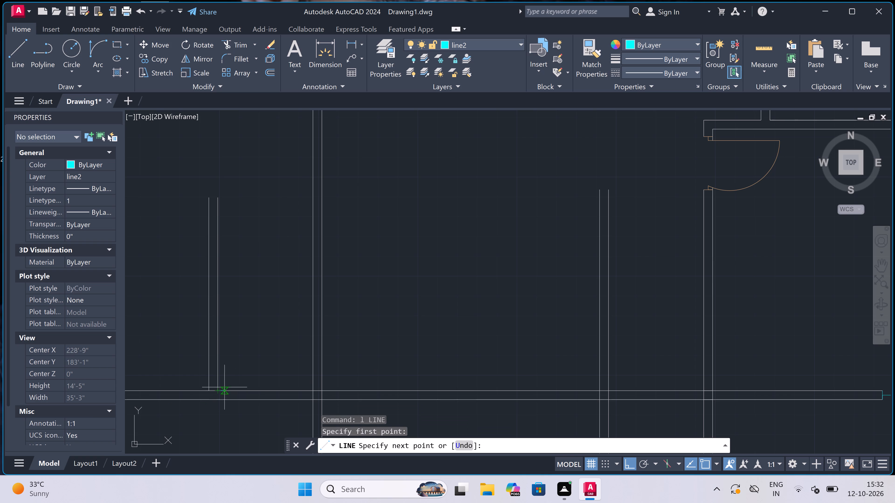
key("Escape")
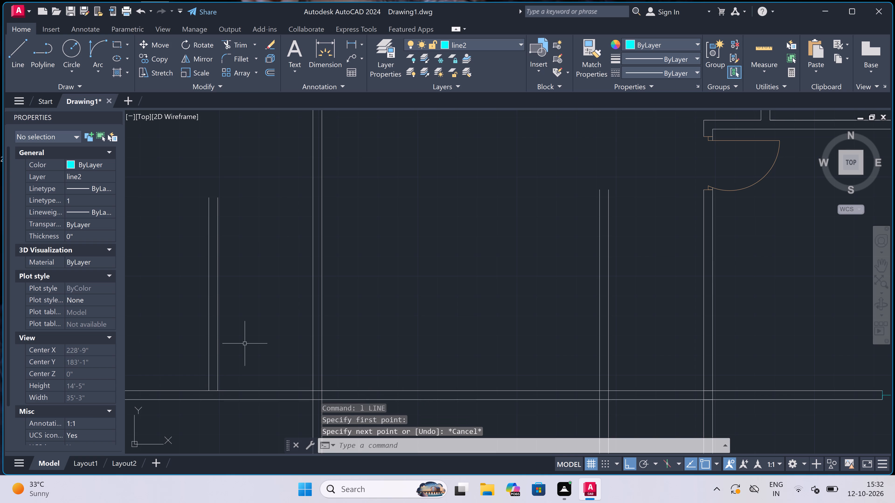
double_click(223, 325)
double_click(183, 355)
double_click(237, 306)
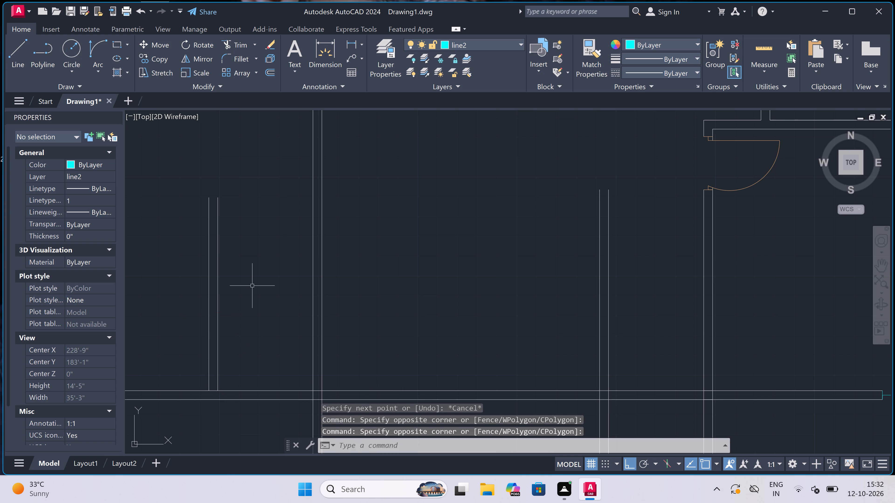
Copy the short wall left of the central wall twice to its other side, the second copy about 8'7" away, one wall thickness past the first.
double_click(252, 286)
left_click(192, 369)
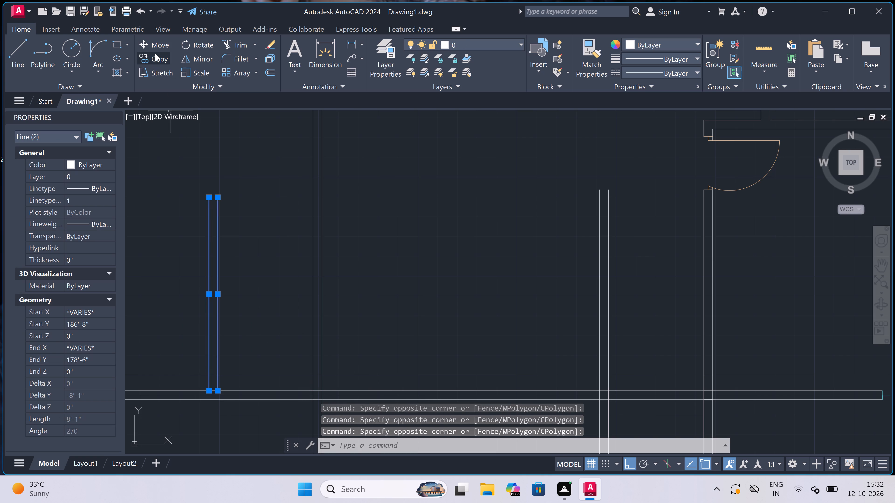
left_click_drag(155, 55, 155, 58)
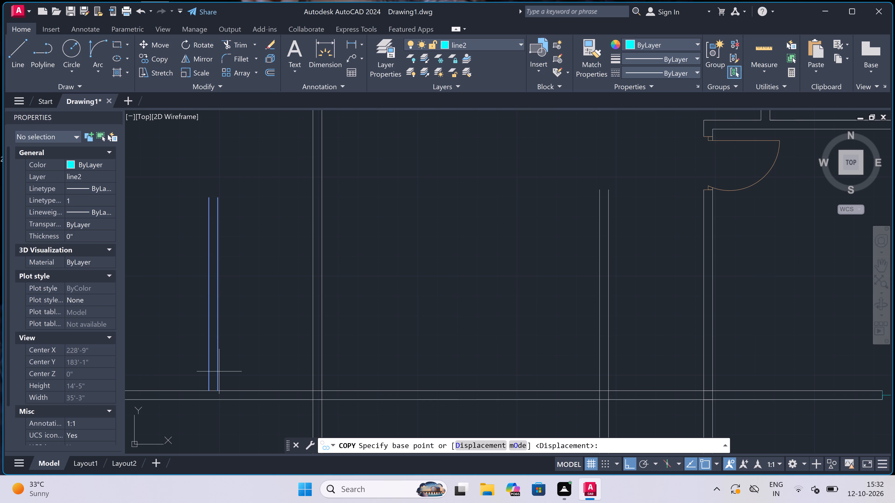
double_click(219, 390)
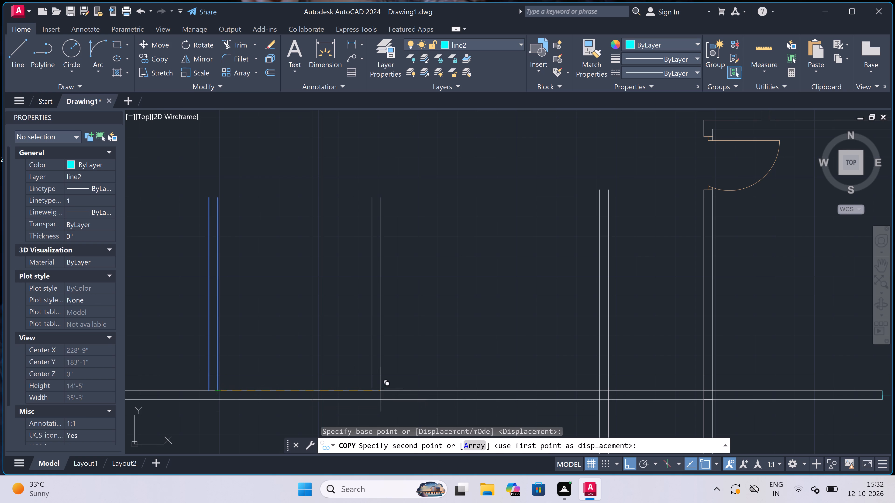
double_click(413, 388)
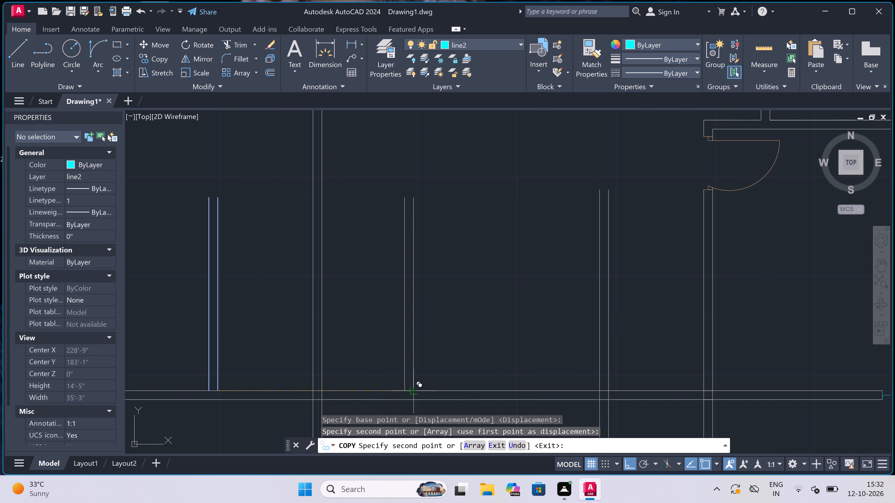
scroll(256, 302, "down", 2)
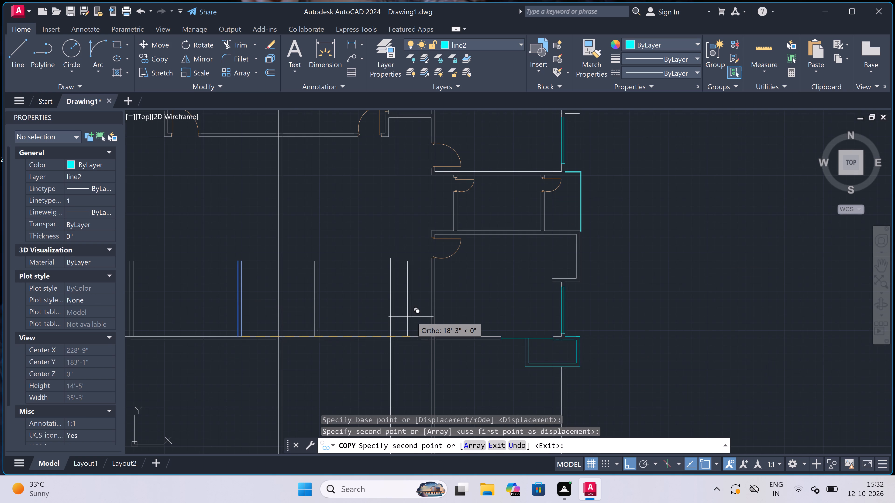
scroll(313, 322, "up", 2)
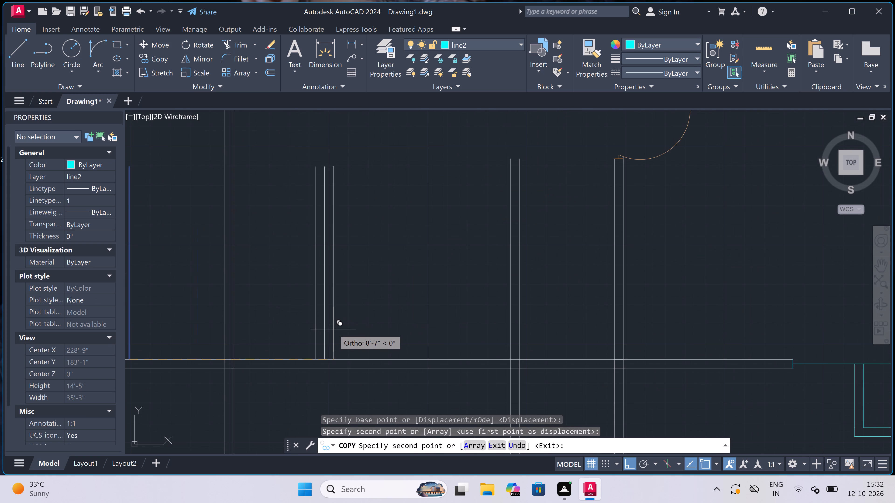
scroll(334, 329, "up", 1)
left_click(334, 342)
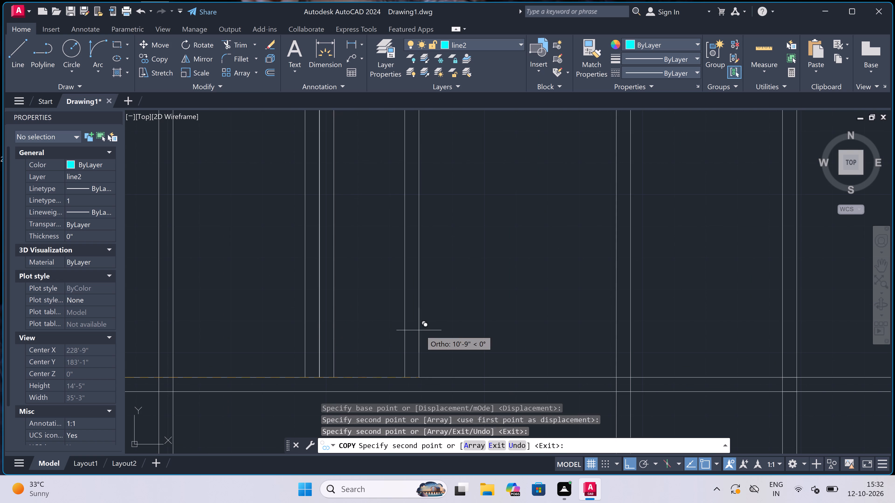
key("Escape")
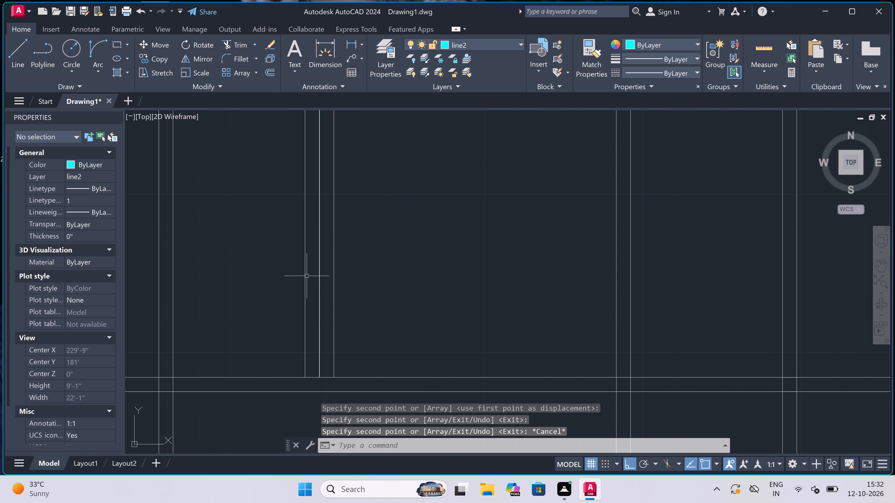
Delete the copied line nearest the central wall and the duplicate overlapping line, leaving one double-line wall.
left_click(307, 276)
key("Delete")
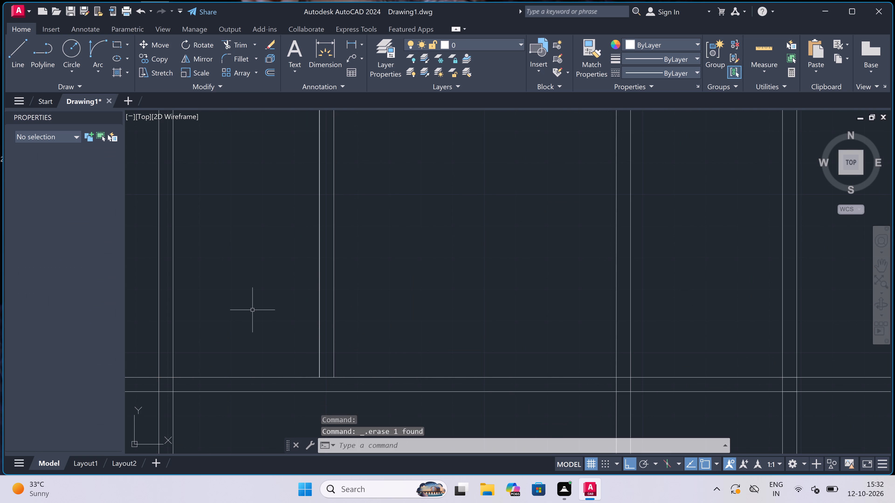
left_click(318, 242)
key("Delete")
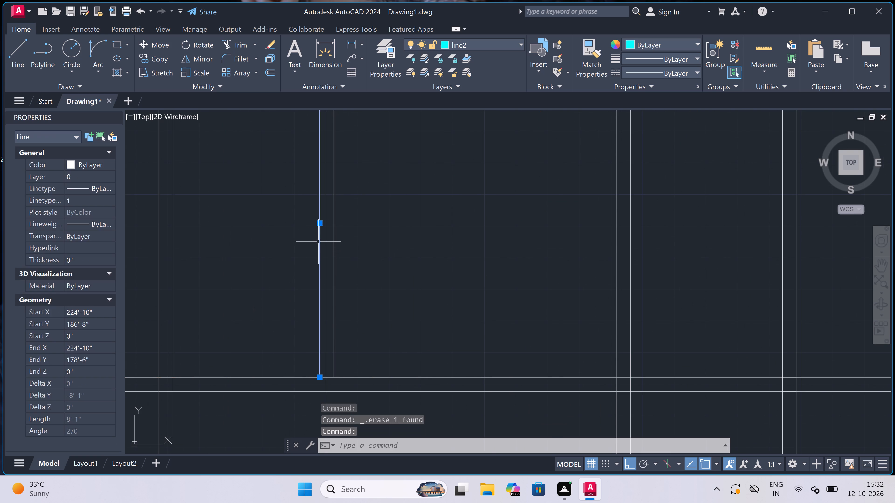
Delete the two long vertical wall lines between the newly copied wall and the right unit's lower room.
scroll(306, 277, "down", 5)
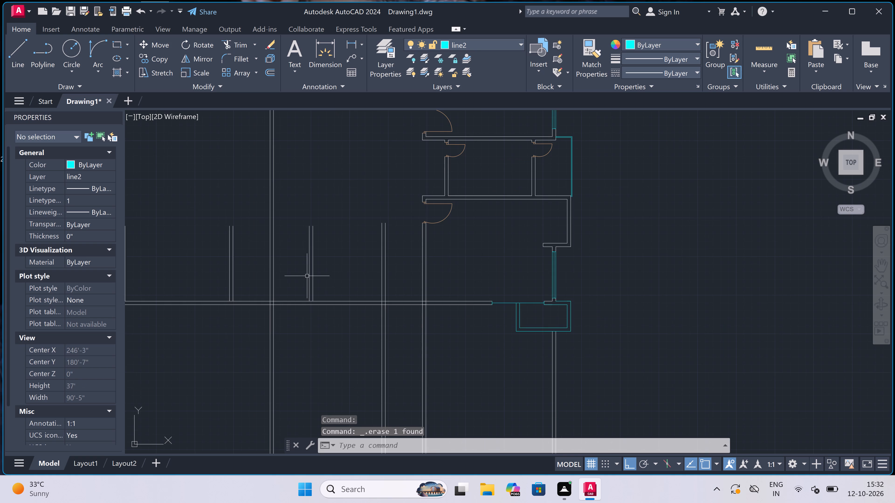
scroll(376, 268, "up", 1)
left_click_drag(426, 256, 423, 257)
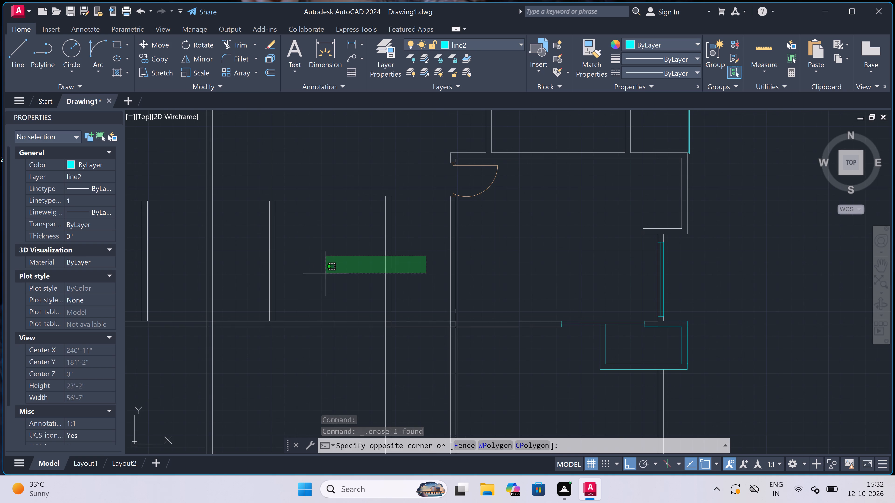
left_click(326, 274)
key("Delete")
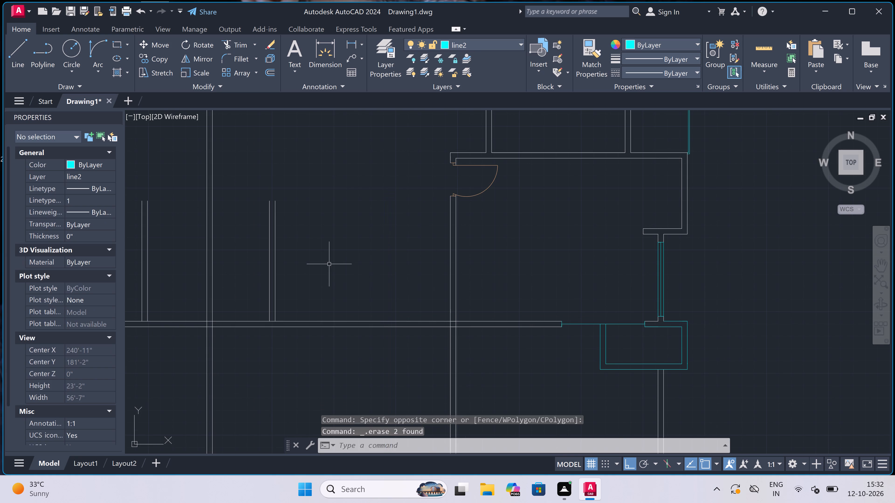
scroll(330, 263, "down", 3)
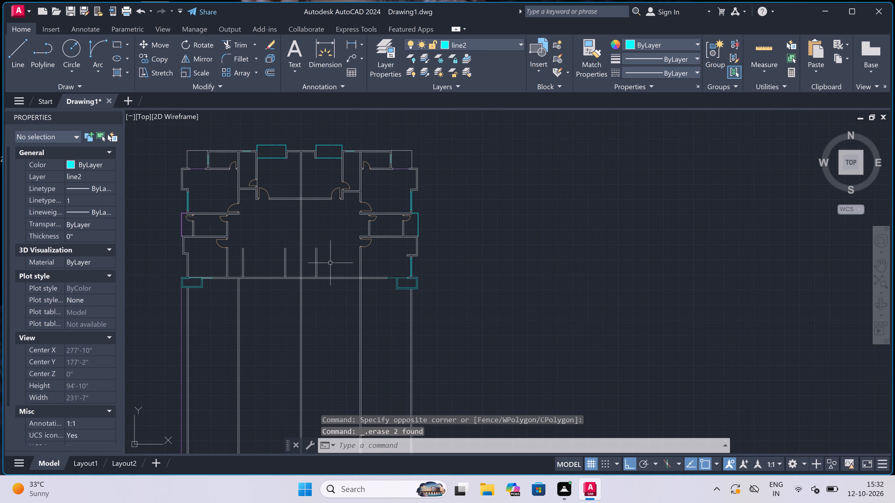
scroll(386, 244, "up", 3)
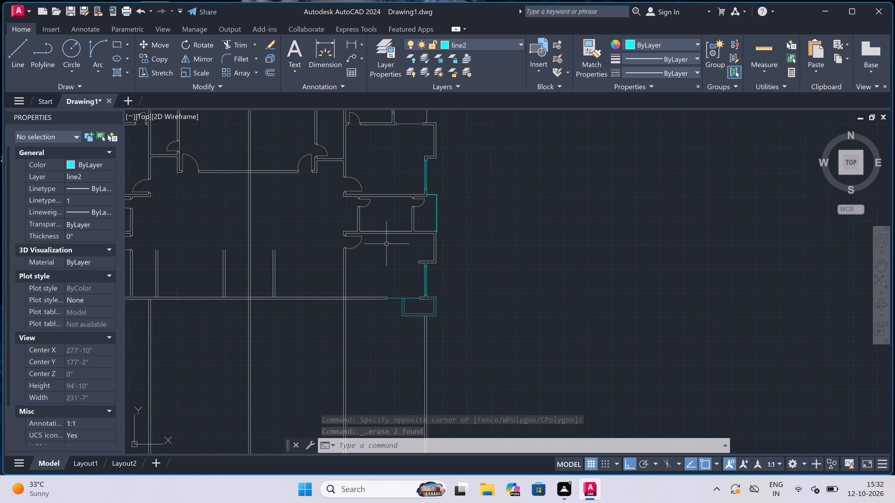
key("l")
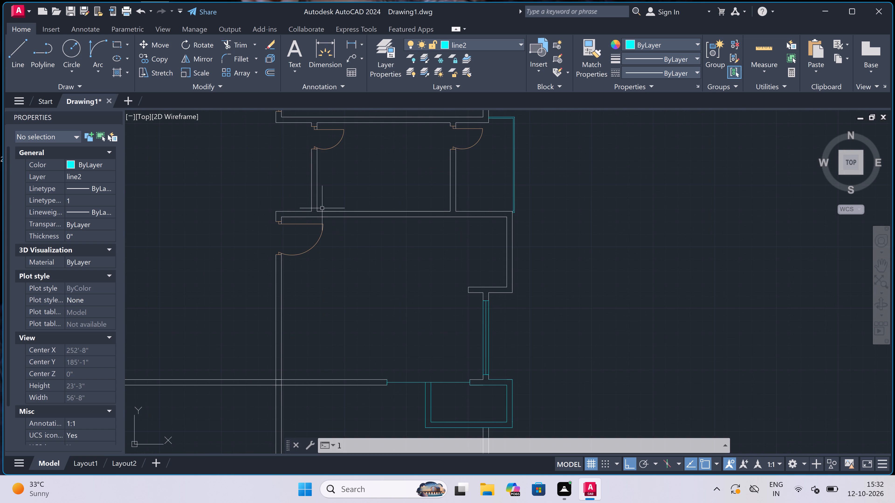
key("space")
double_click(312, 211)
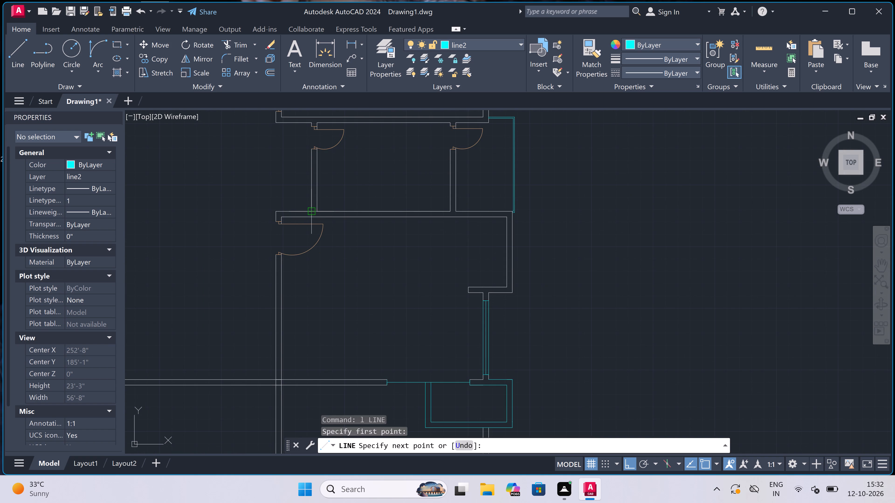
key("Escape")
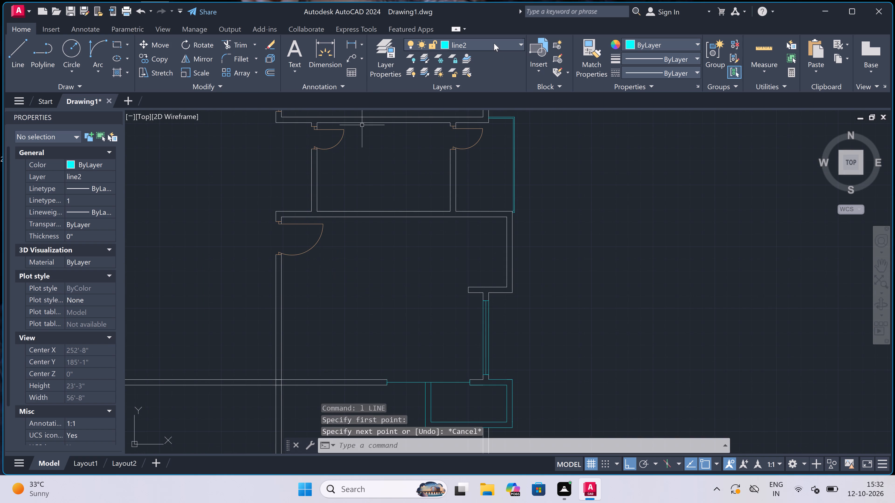
Make layer 0 the current layer.
left_click(494, 43)
double_click(469, 59)
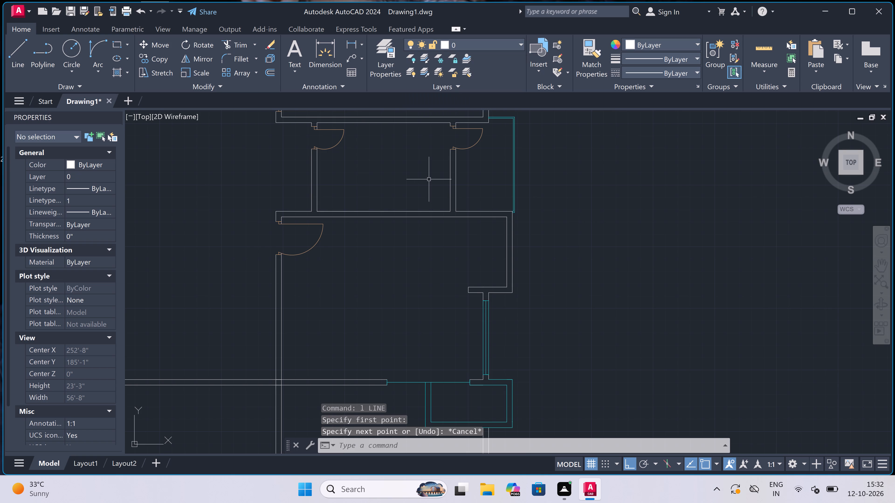
Draw a 4.5" thick wall from the right unit's small middle room down to the bottom wall, as continuous lines extending its inner wall.
key("l")
key("space")
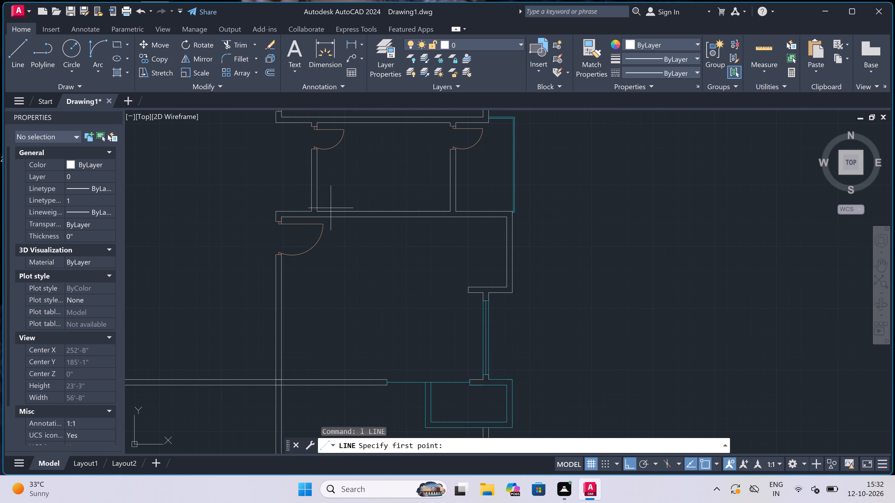
double_click(317, 210)
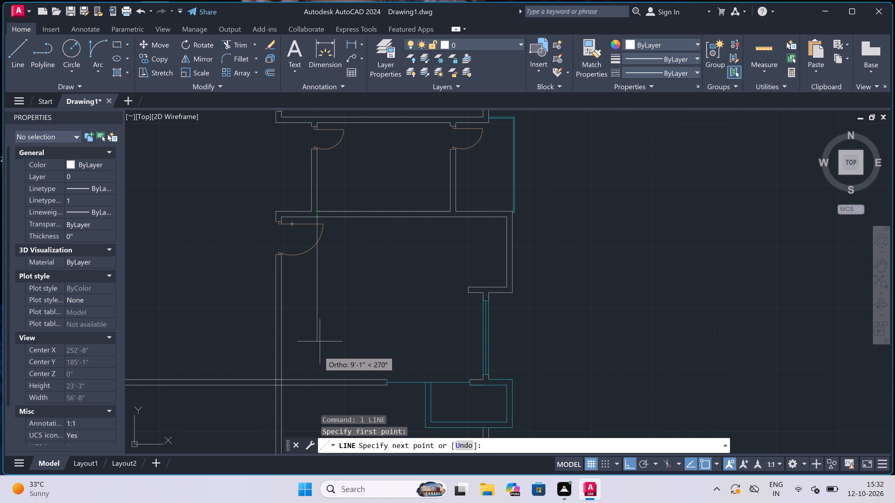
left_click(317, 376)
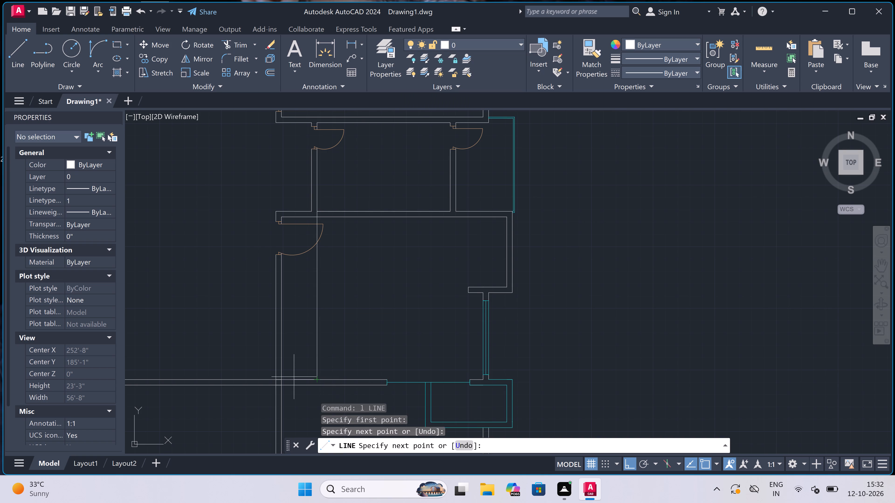
type("4.5'")
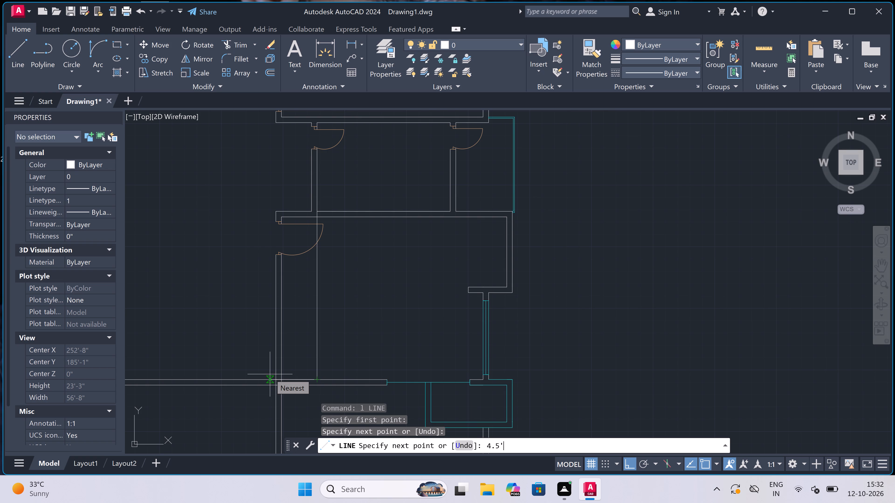
key("space")
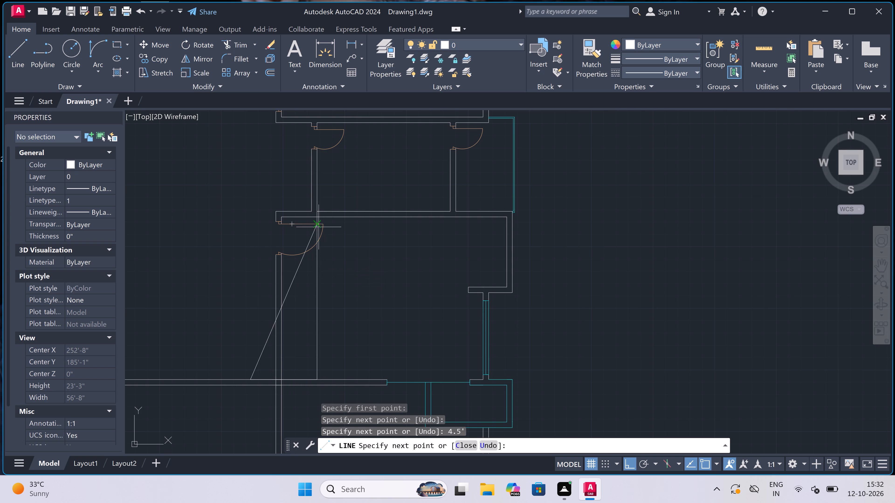
key("ctrl+z")
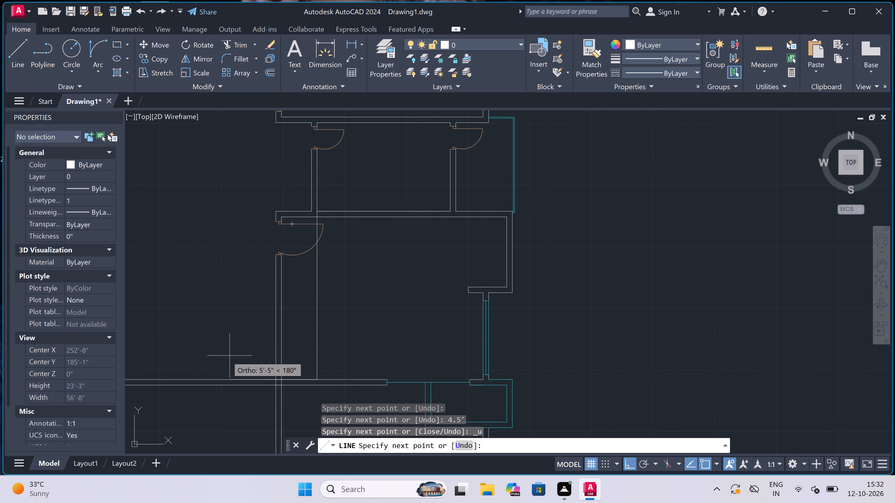
type("4.5\"")
key("space")
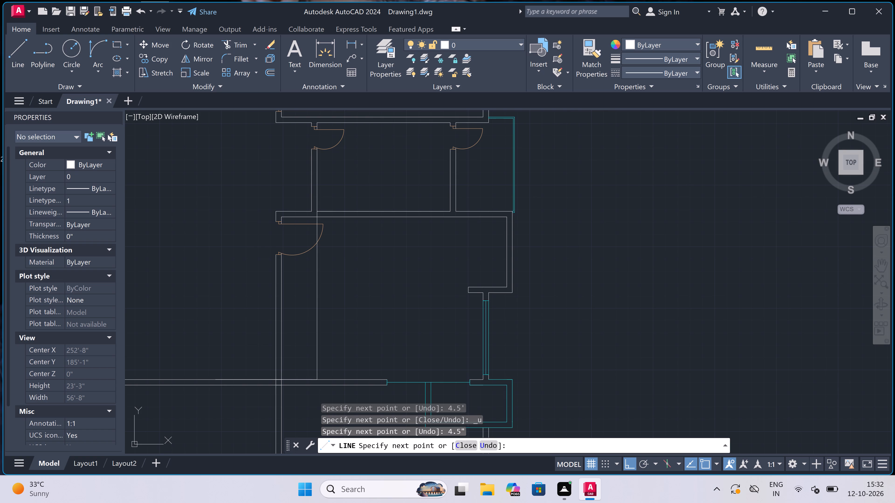
scroll(284, 192, "up", 3)
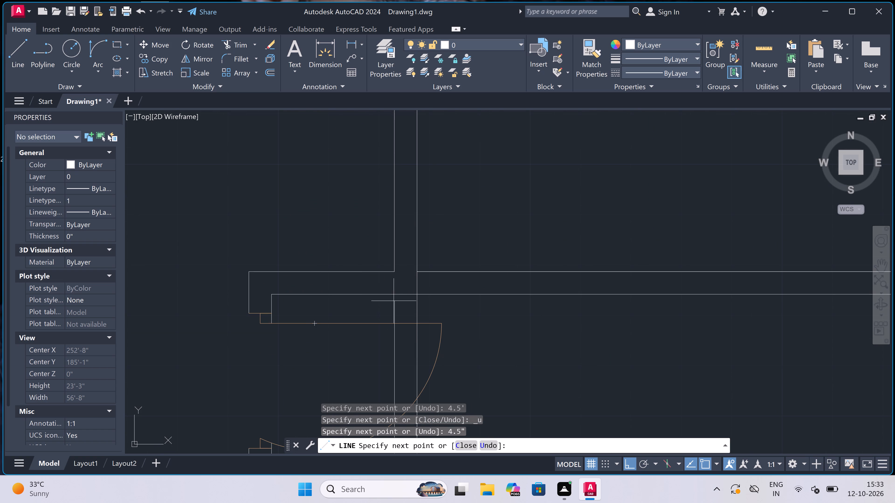
left_click(396, 293)
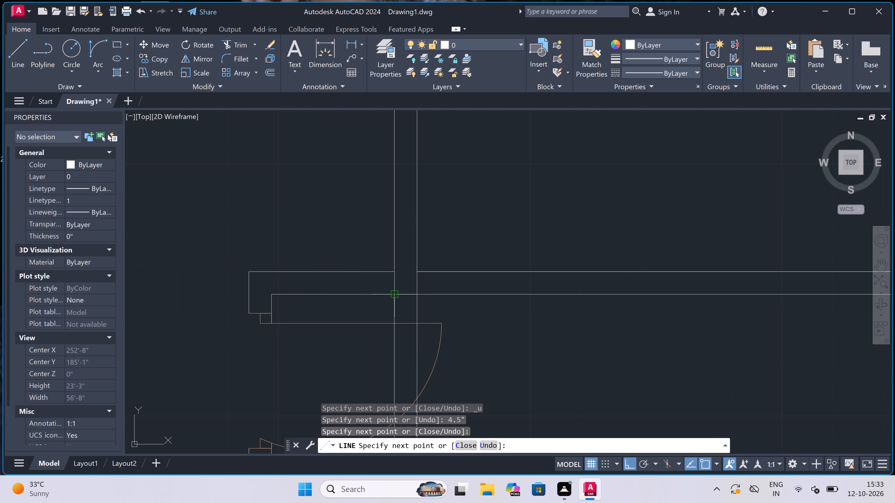
key("Escape")
Delete the door swing beside the new wall, its lower jamb and the two long vertical wall lines below it.
scroll(385, 262, "down", 3)
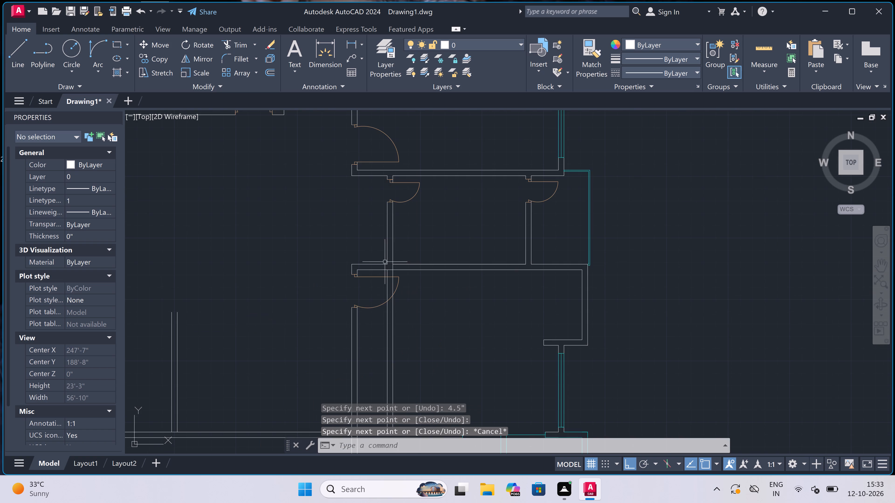
scroll(383, 289, "up", 1)
left_click(376, 272)
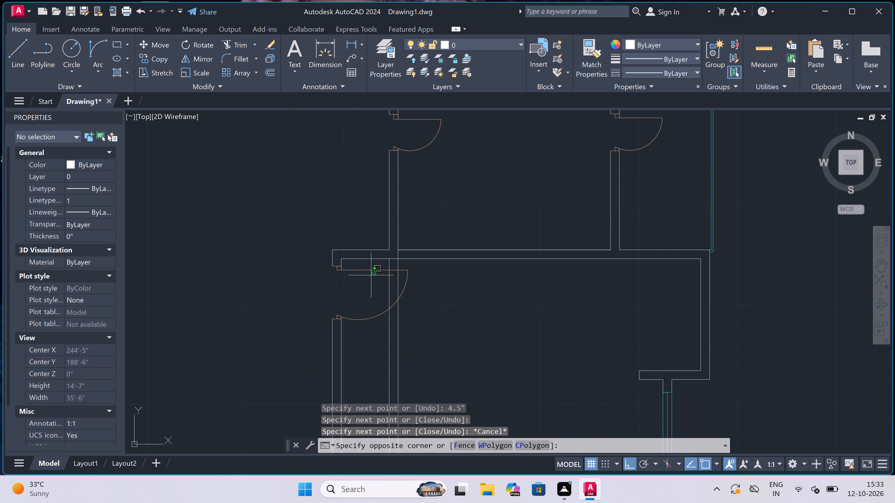
left_click(306, 353)
scroll(309, 265, "down", 5)
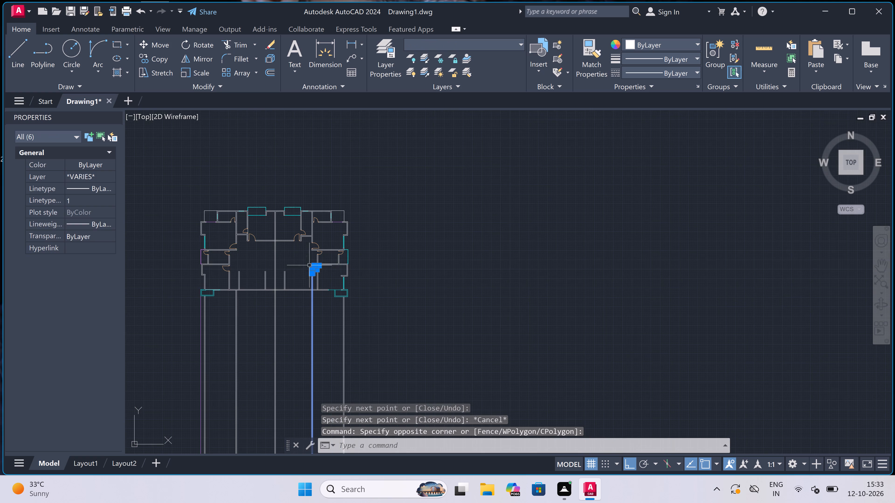
scroll(309, 282, "up", 3)
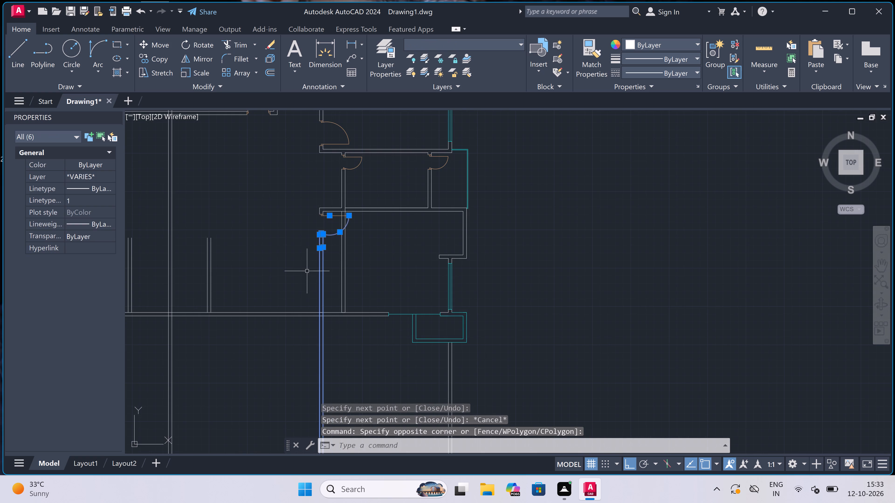
key("Delete")
Extend the new wall's left line up to meet the existing wall line above the horizontal wall.
scroll(340, 196, "up", 3)
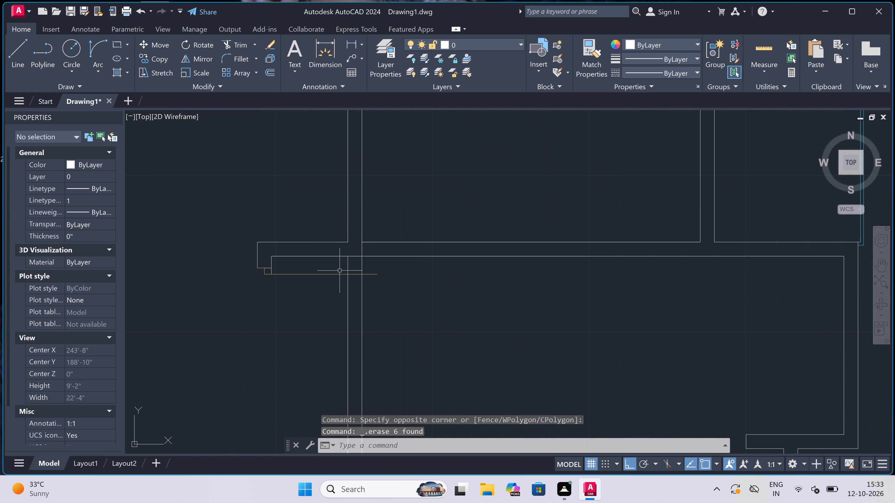
key("e")
key("x")
key("space")
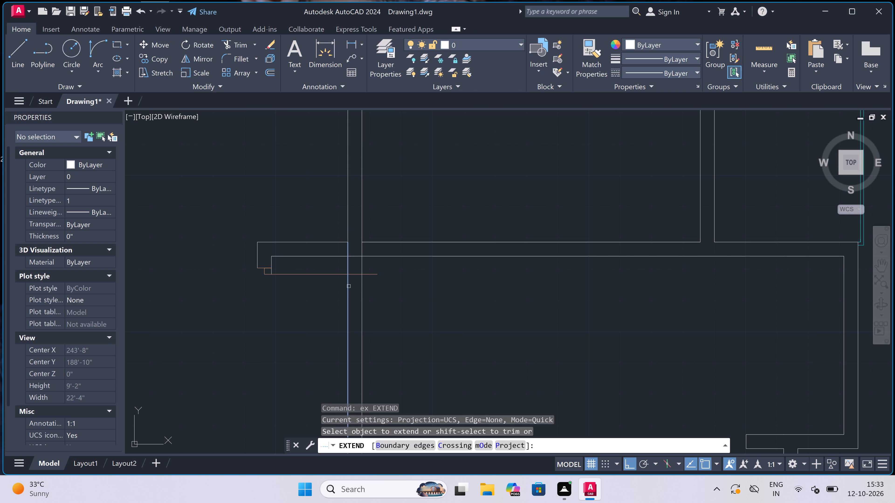
left_click(349, 286)
key("Escape")
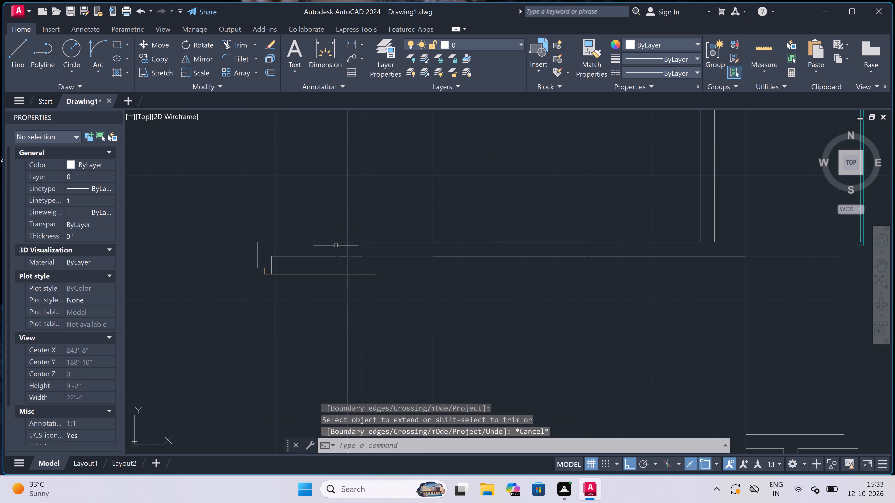
Trim the horizontal wall stub, the lines crossing the new wall's junction and the leftover door line.
key("t")
key("r")
key("space")
left_click(330, 292)
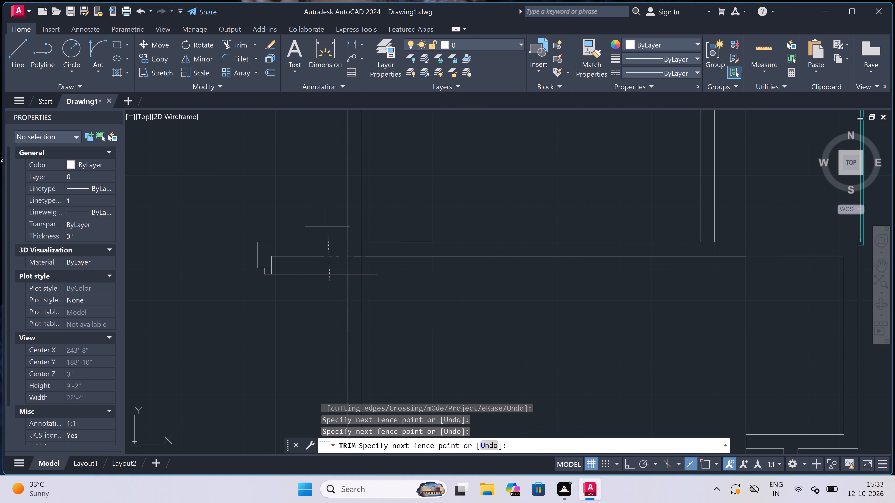
double_click(328, 227)
scroll(357, 291, "up", 1)
left_click(357, 289)
left_click(361, 223)
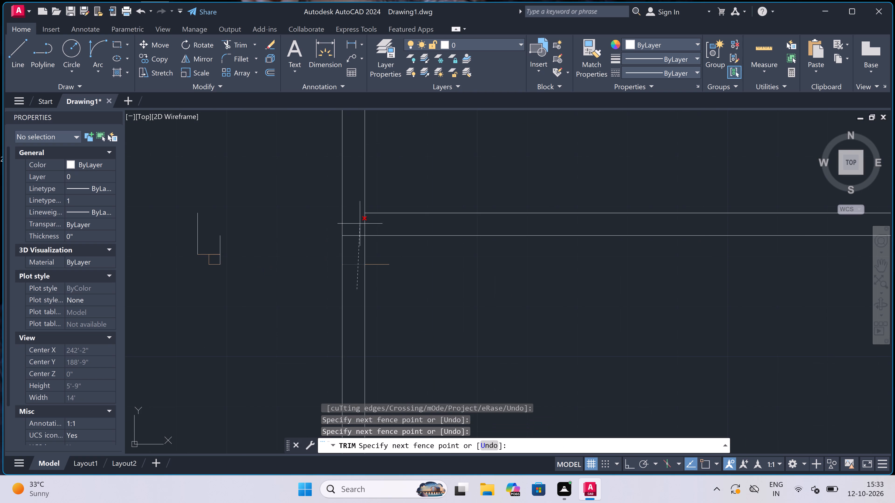
left_click(363, 226)
double_click(369, 277)
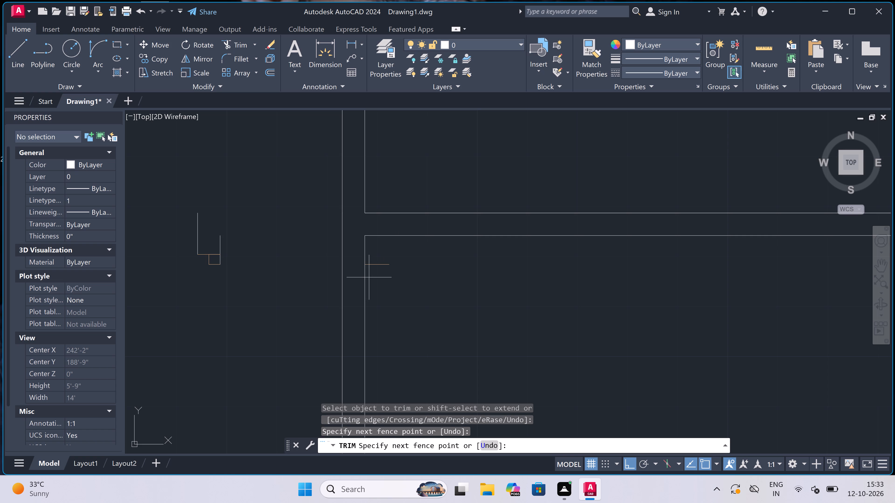
double_click(375, 261)
scroll(249, 242, "down", 2)
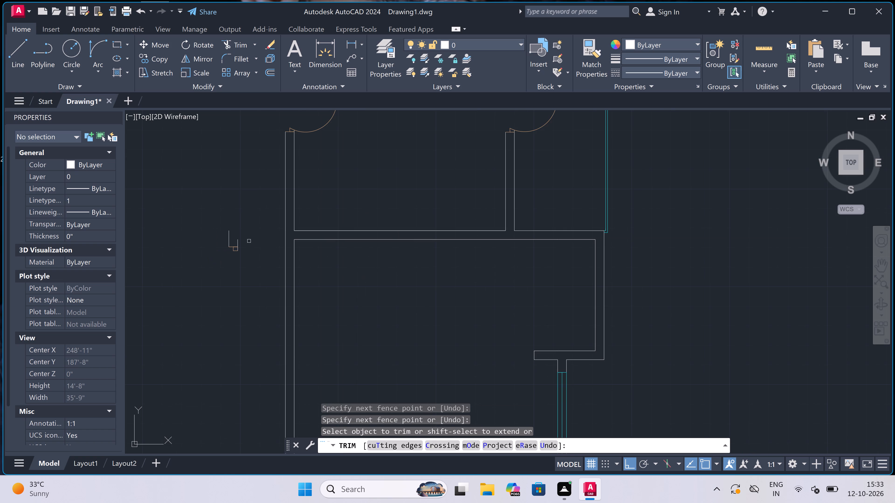
key("Escape")
Delete the leftover wall end and door jamb fragments left of the new wall.
left_click_drag(250, 212, 248, 218)
double_click(208, 277)
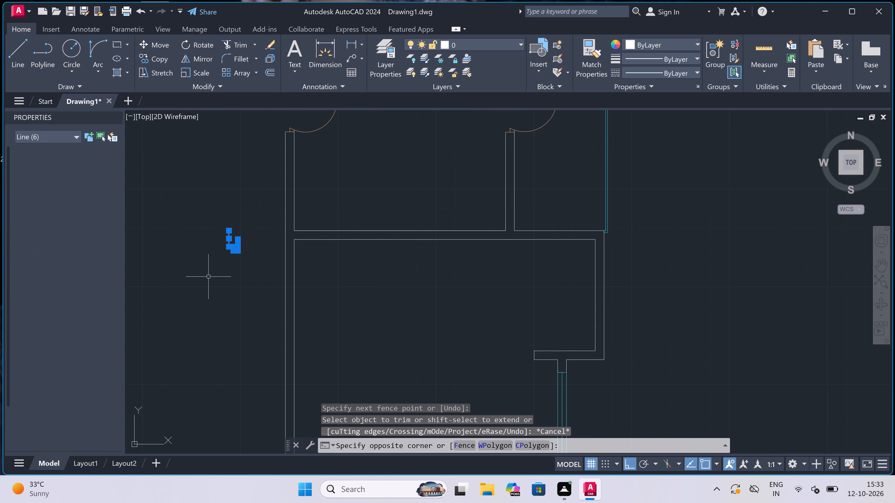
key("Delete")
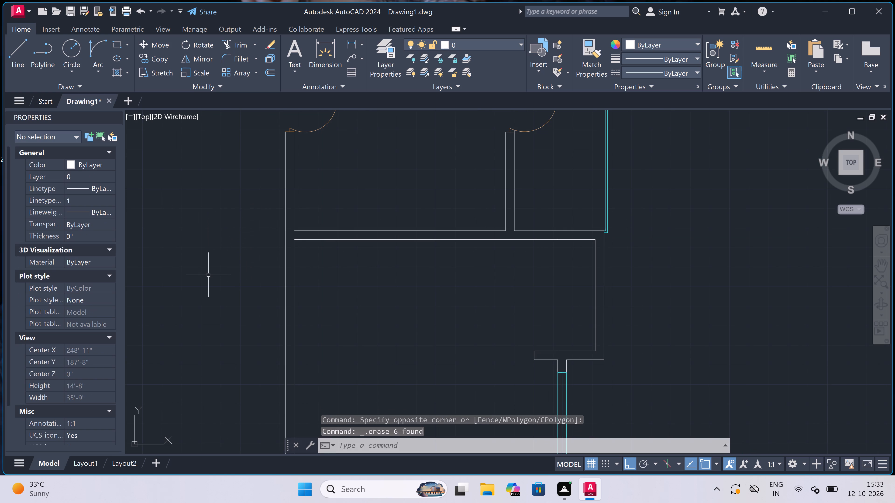
Offset the new wall's left line 4' to the left, into the central space.
scroll(348, 250, "down", 3)
scroll(337, 241, "up", 1)
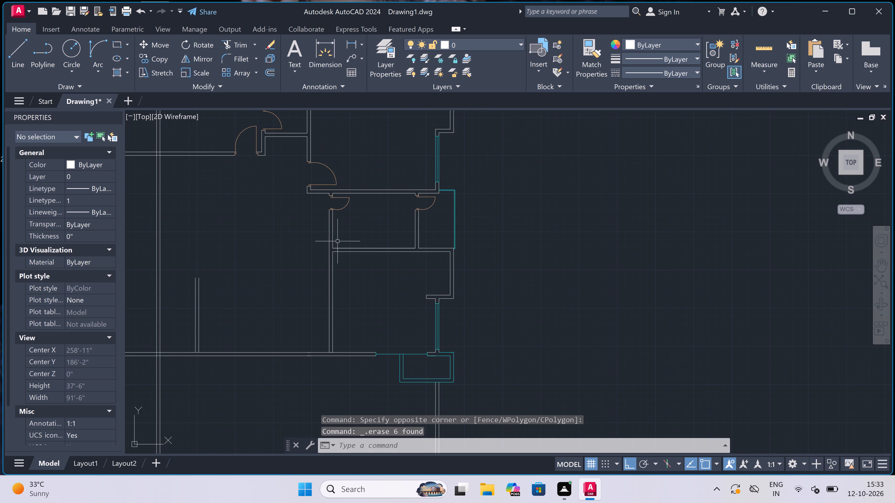
scroll(337, 244, "down", 2)
scroll(281, 260, "up", 1)
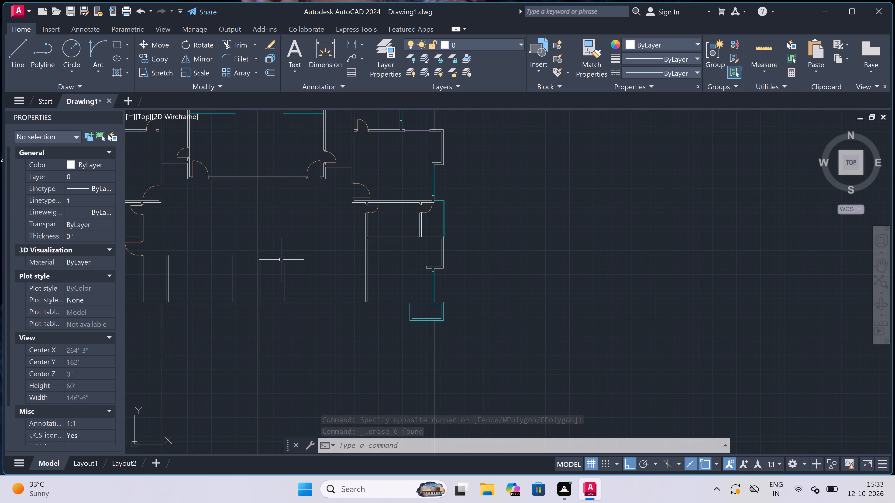
key("o")
key("space")
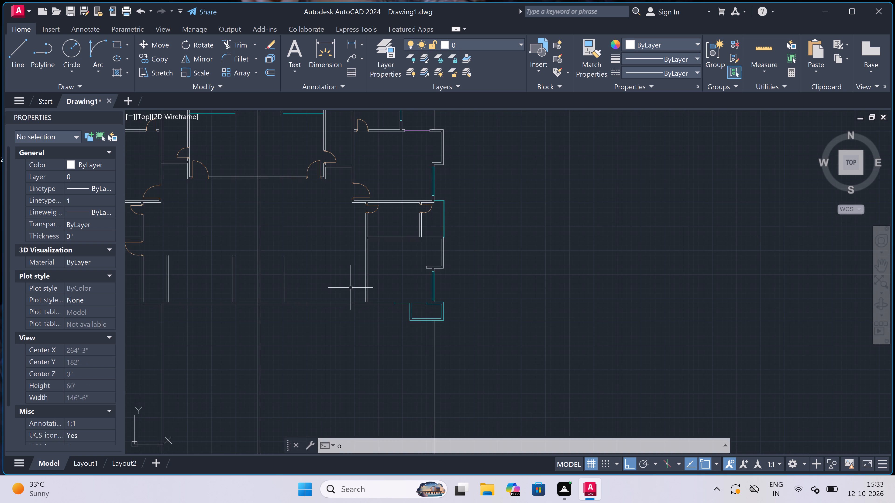
scroll(360, 290, "up", 3)
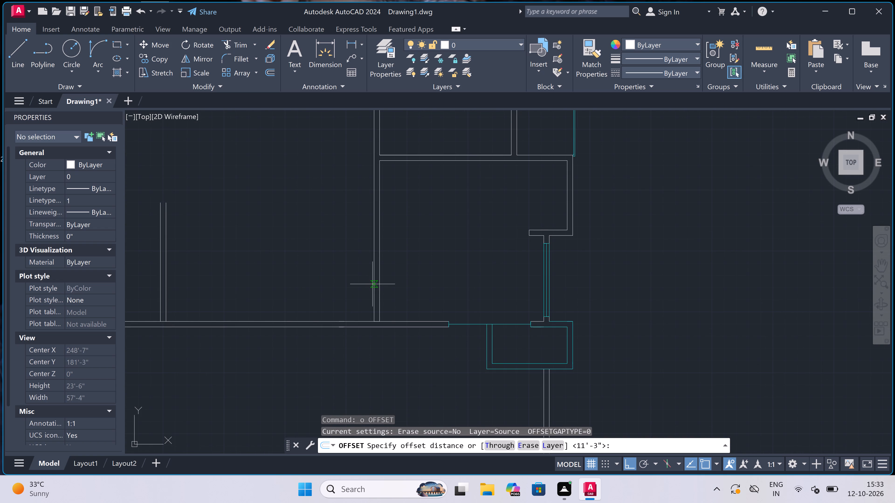
double_click(373, 284)
type("4'")
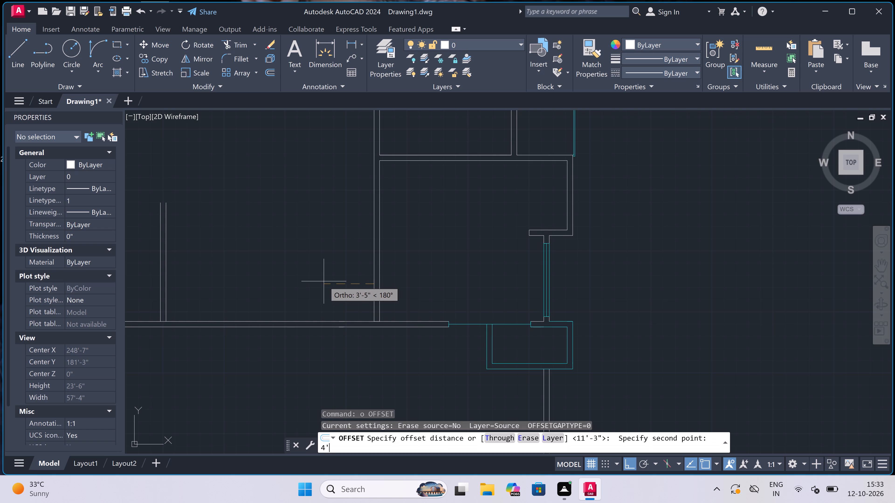
key("space")
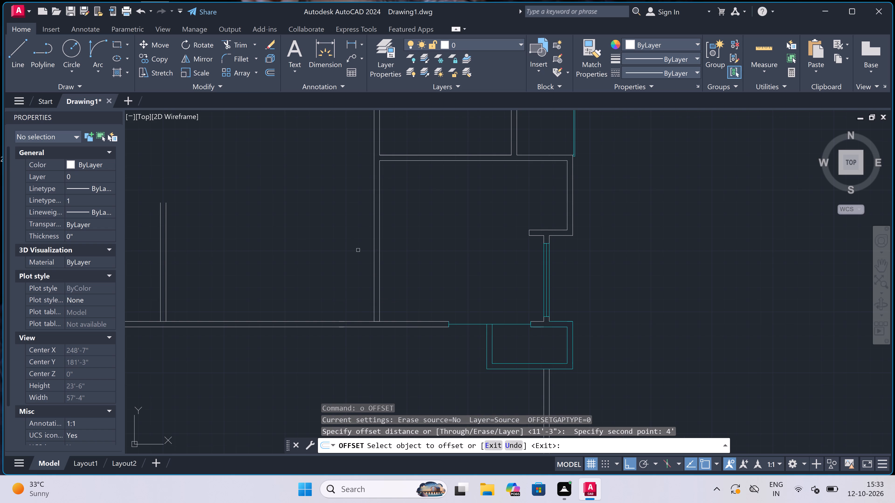
left_click_drag(374, 246, 372, 246)
double_click(334, 253)
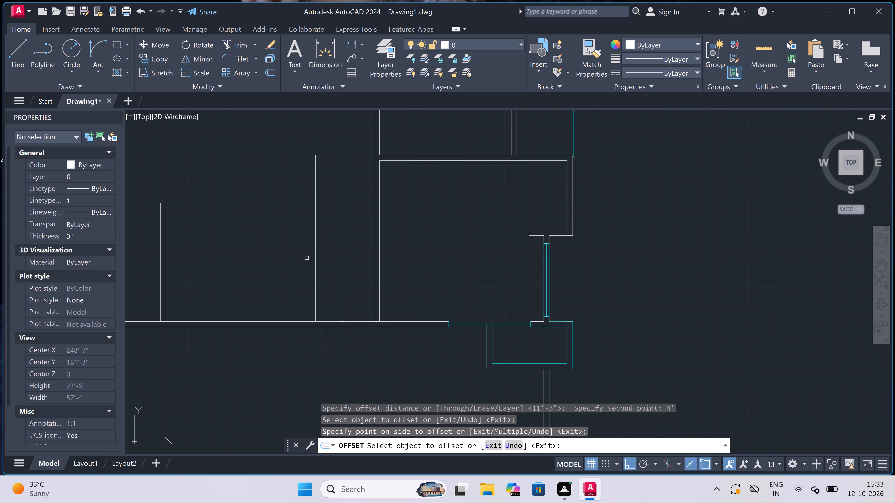
key("Escape")
Offset the new line 4.5" to the left to form a double-line wall.
key("space")
left_click(317, 255)
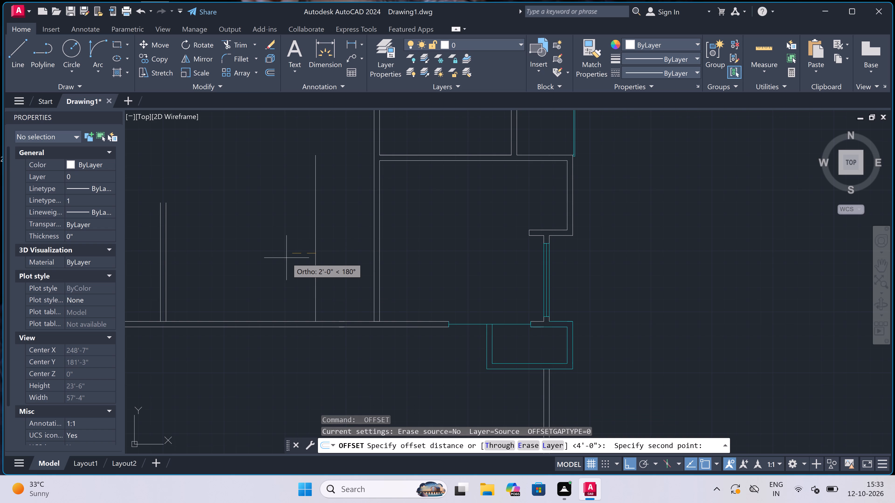
type("4.5\"")
key("space")
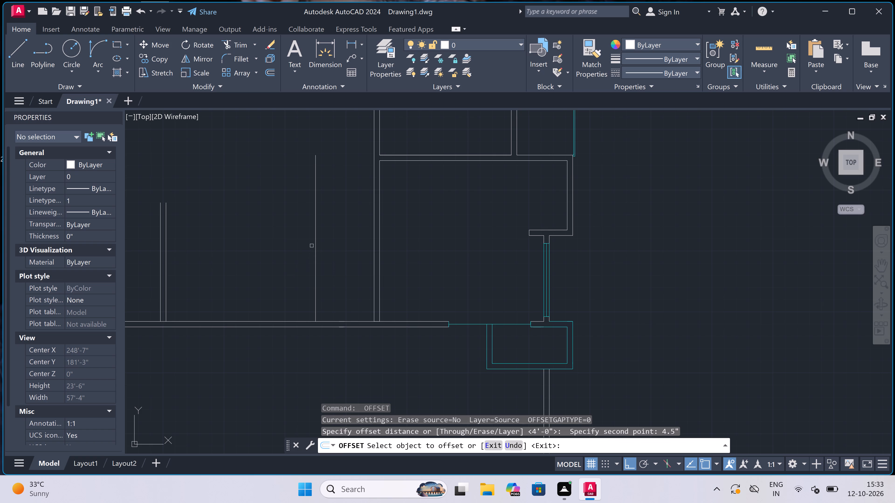
left_click_drag(315, 245, 304, 250)
left_click(303, 250)
key("Escape")
Make line1 the current layer for drawing the door.
scroll(303, 250, "down", 2)
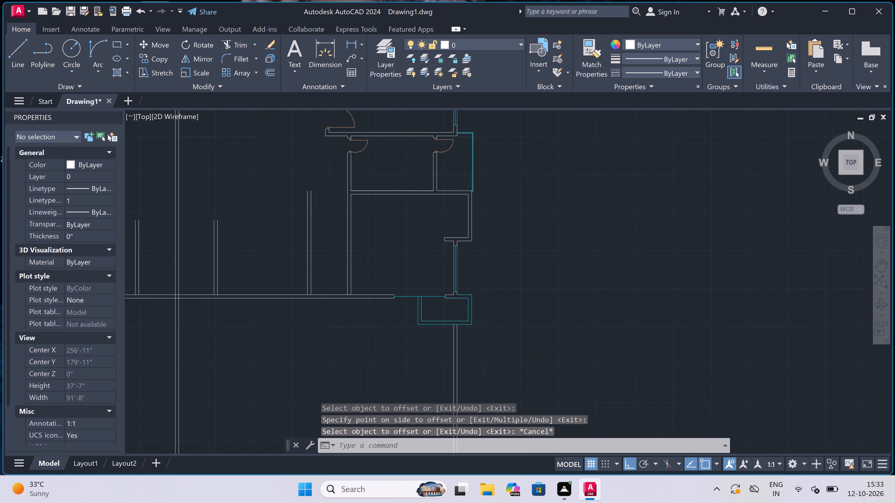
scroll(303, 250, "down", 1)
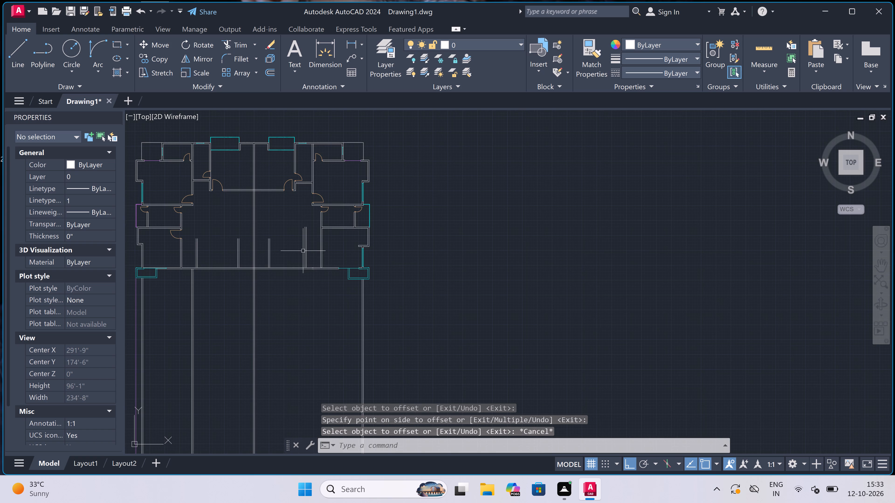
scroll(335, 224, "up", 4)
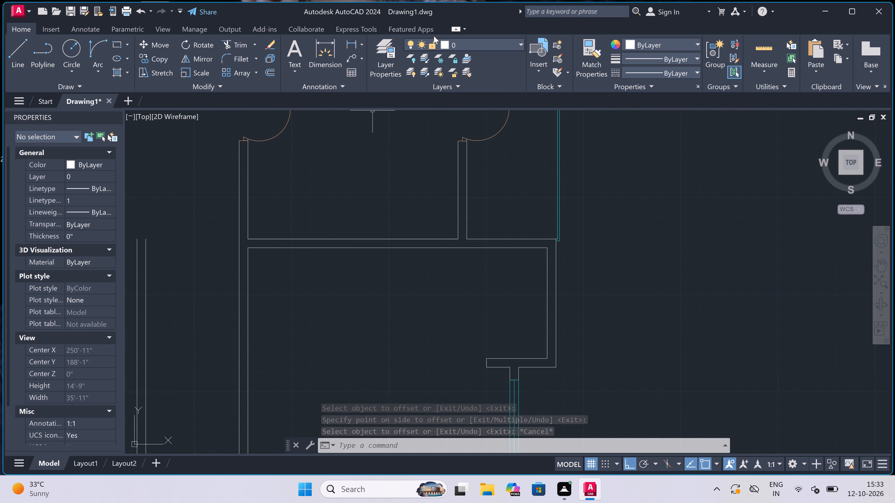
left_click(467, 40)
left_click(446, 85)
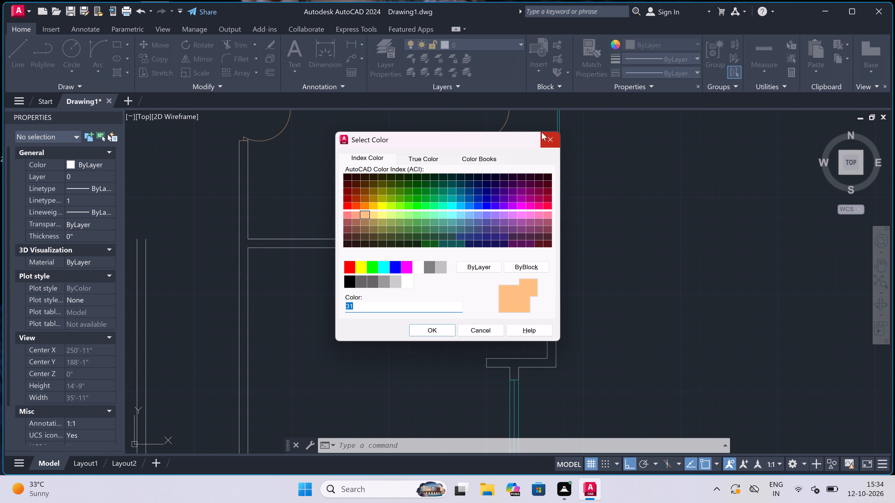
double_click(542, 132)
left_click(506, 39)
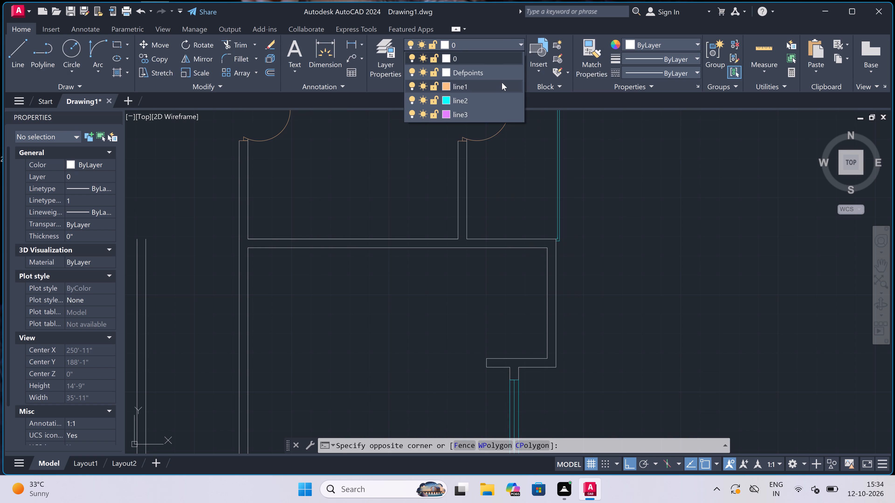
left_click_drag(502, 82, 502, 85)
left_click(502, 85)
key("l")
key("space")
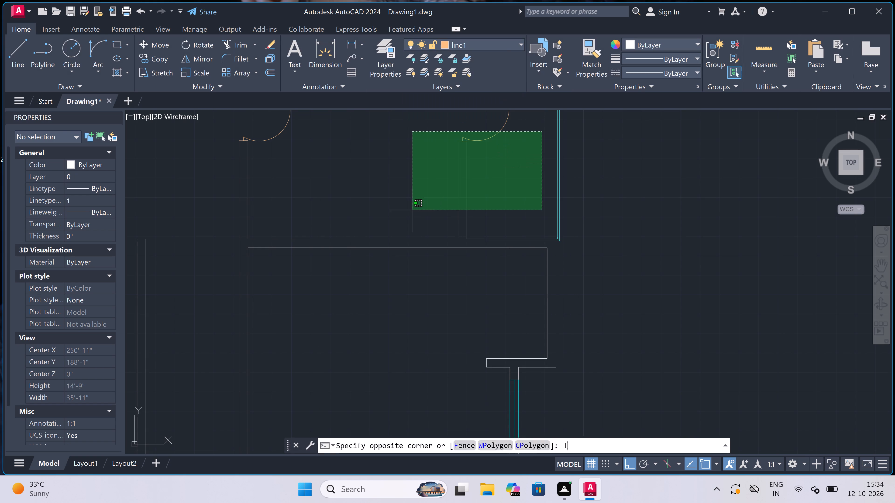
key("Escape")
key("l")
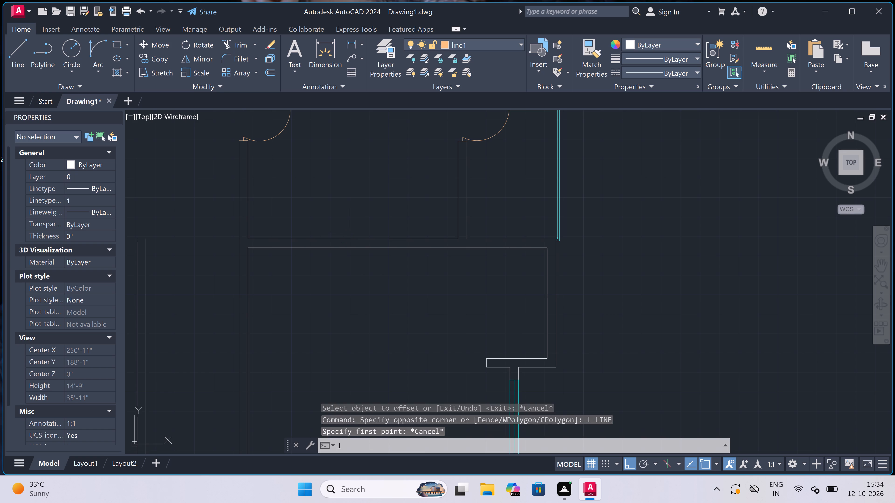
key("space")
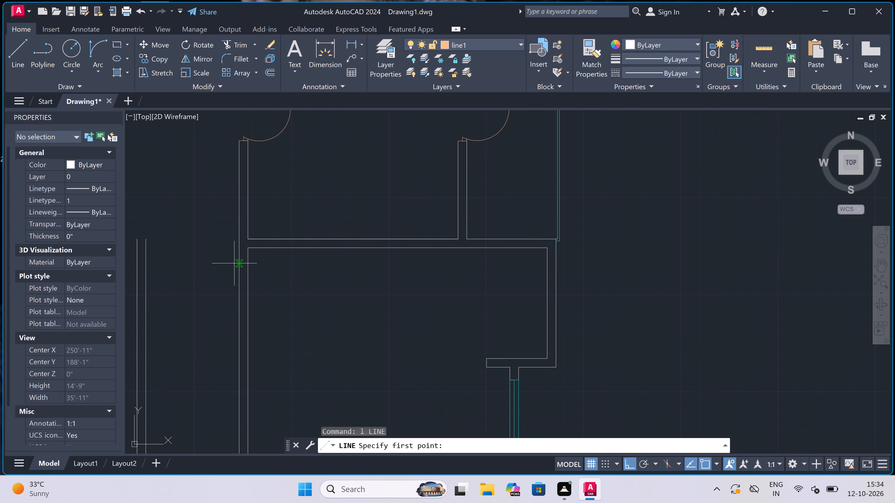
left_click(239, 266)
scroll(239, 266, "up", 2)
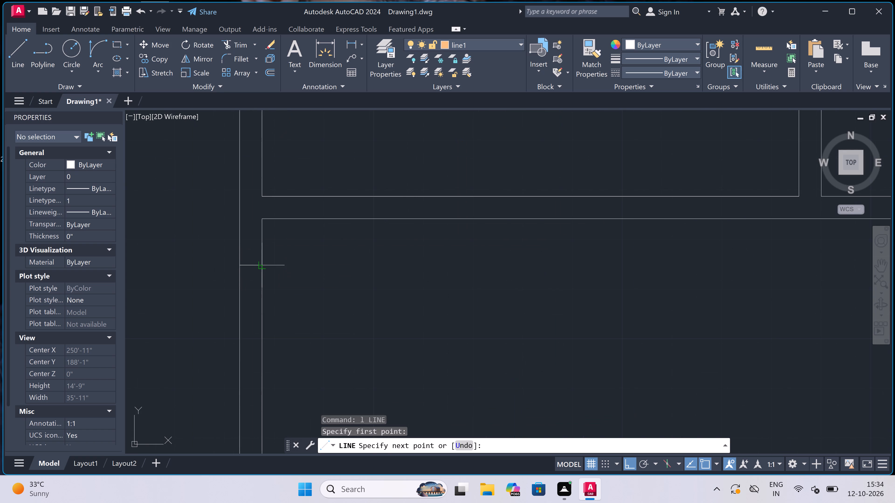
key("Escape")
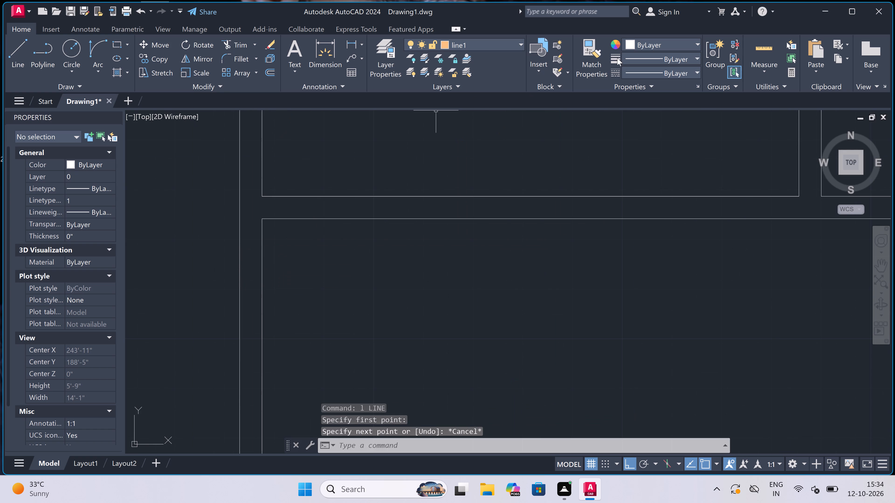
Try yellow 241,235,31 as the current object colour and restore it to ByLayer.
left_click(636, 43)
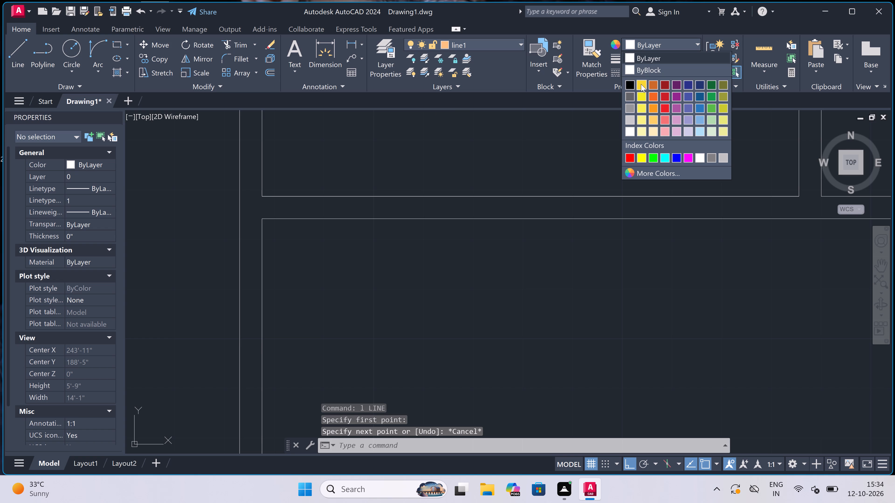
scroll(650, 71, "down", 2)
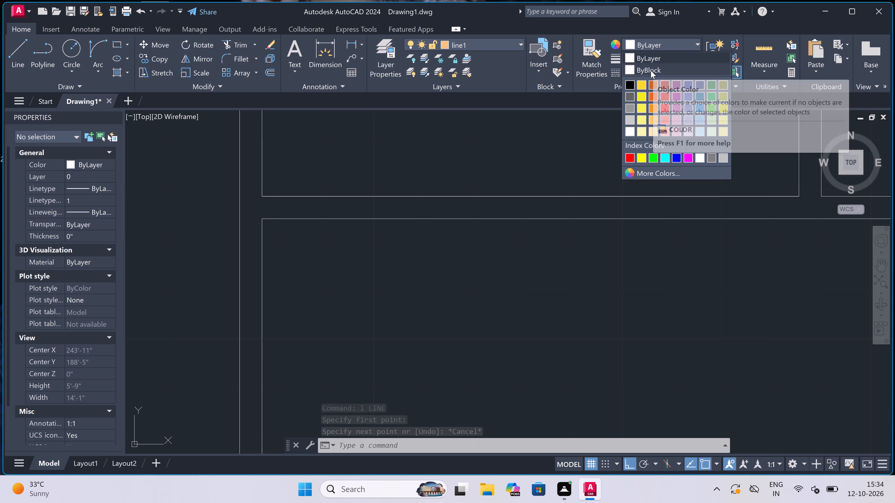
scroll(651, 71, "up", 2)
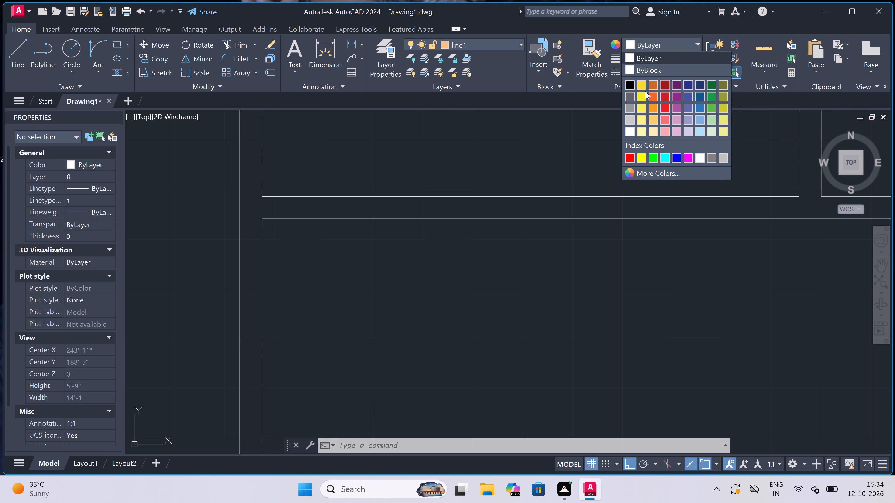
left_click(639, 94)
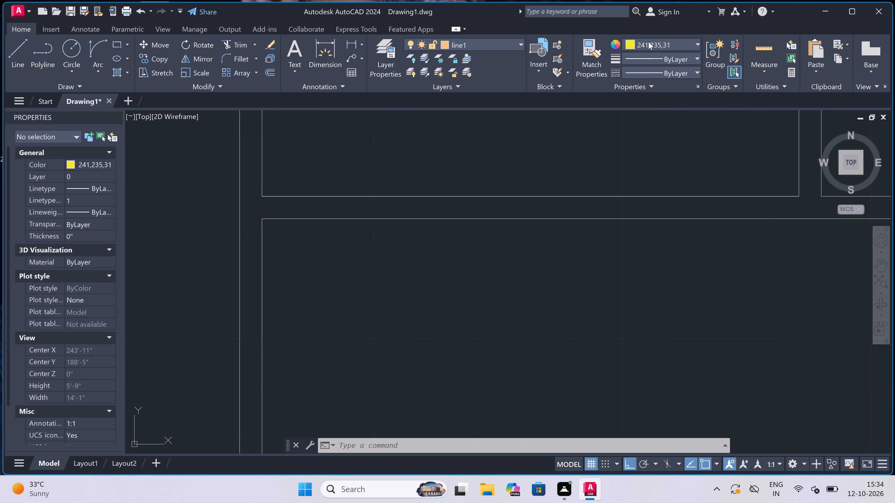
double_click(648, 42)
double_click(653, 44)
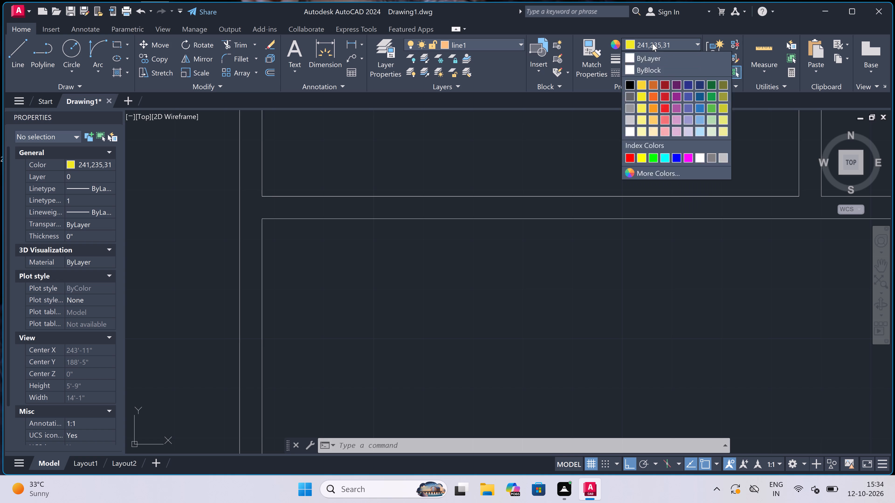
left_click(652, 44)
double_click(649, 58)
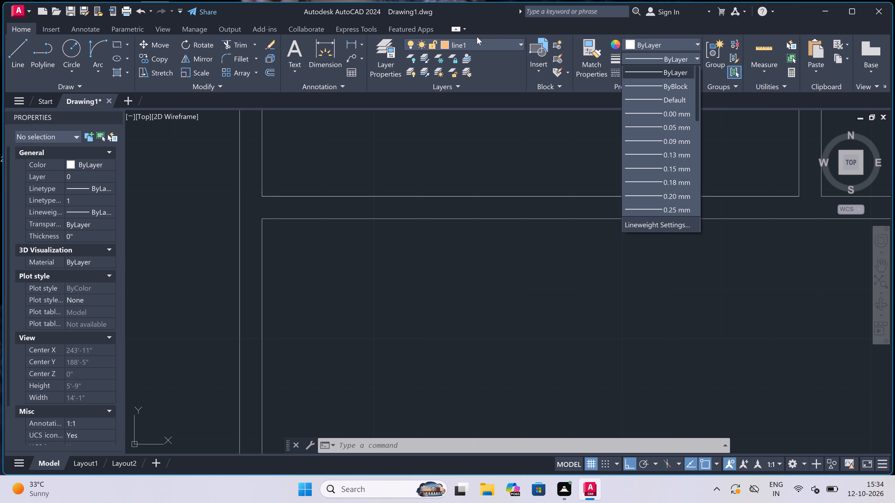
Set the current object colour to index colour 41.
double_click(650, 44)
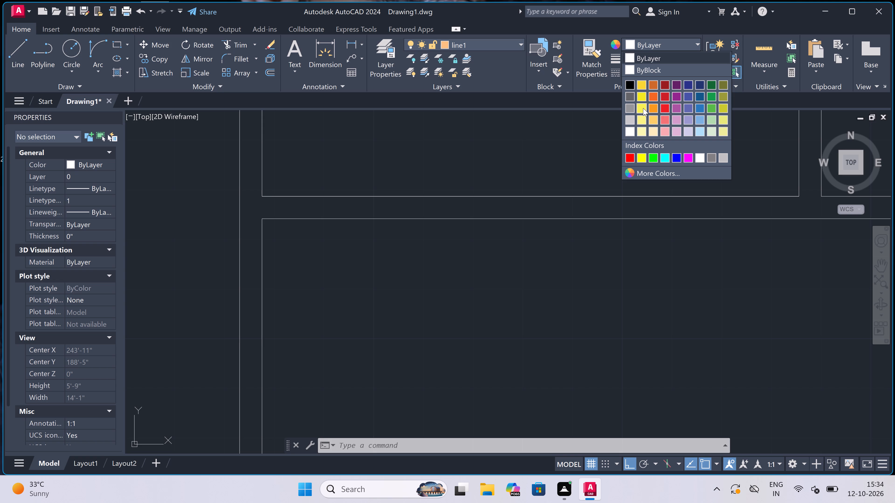
left_click(662, 168)
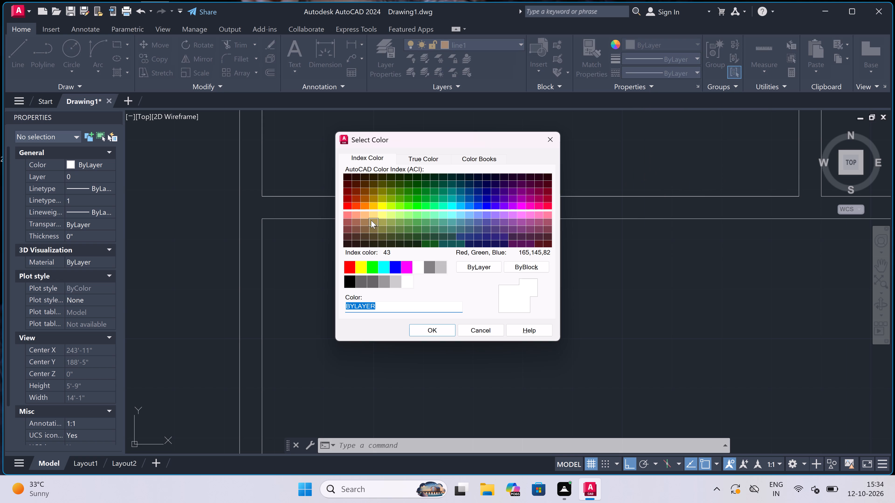
left_click(371, 215)
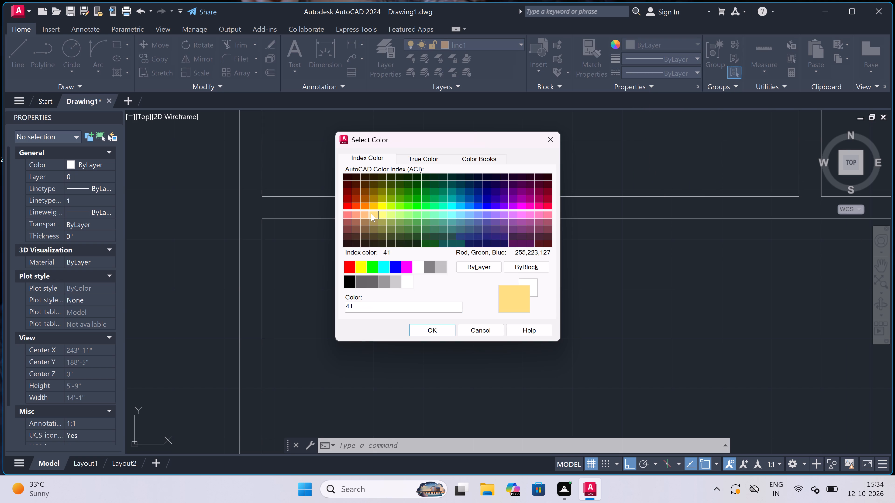
double_click(427, 329)
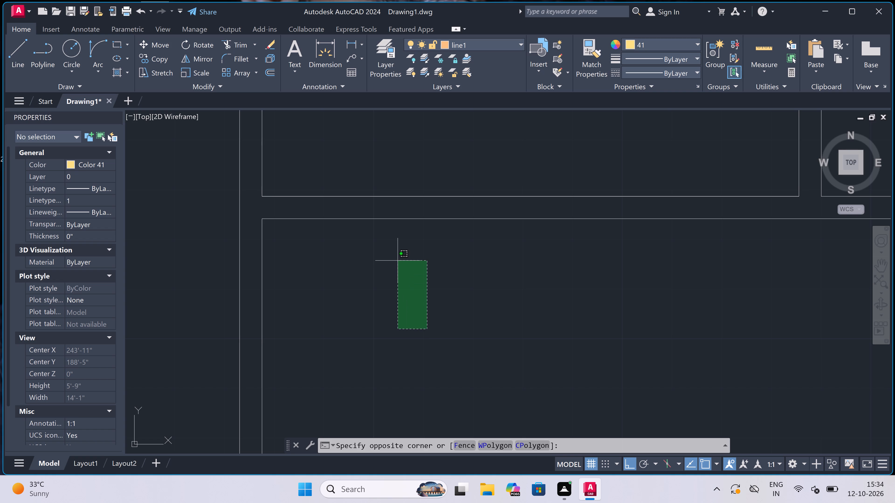
key("Escape")
Draw a door jamb line across the lower-right room's left wall near its top corner, with a 2" downward stub and a 3' leaf into the room.
key("l")
key("space")
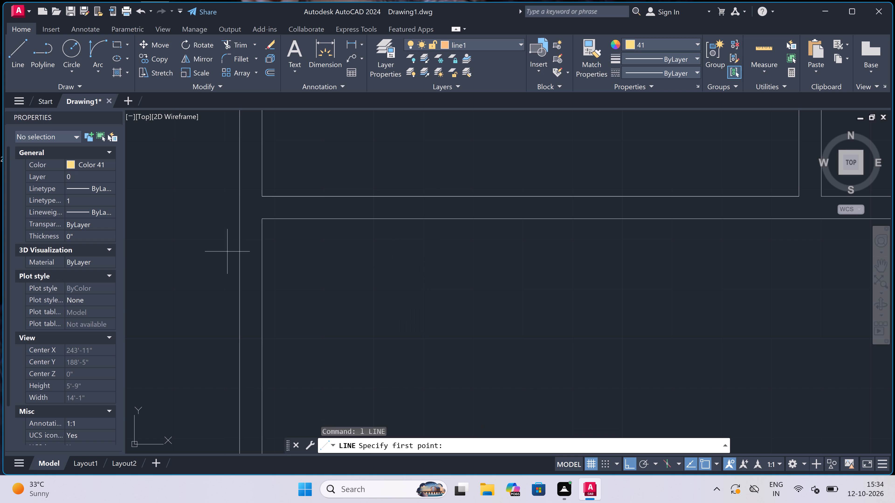
left_click(235, 248)
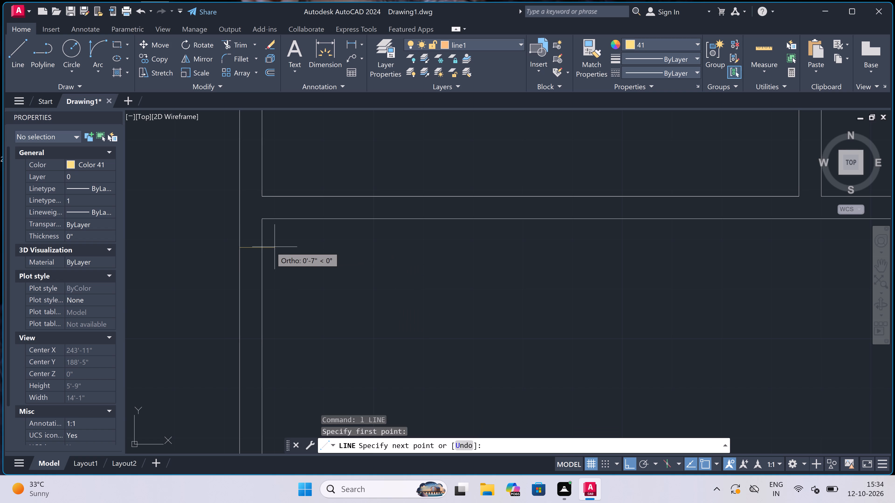
double_click(259, 247)
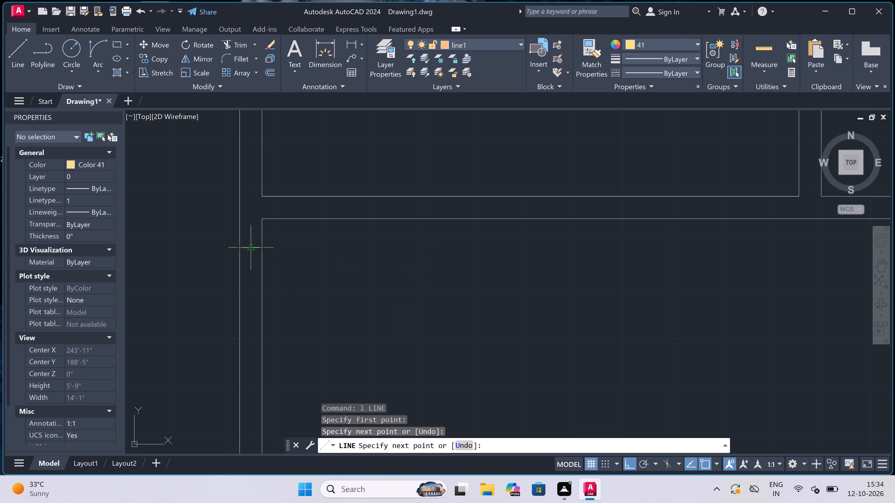
left_click(251, 246)
type("2\"")
key("space")
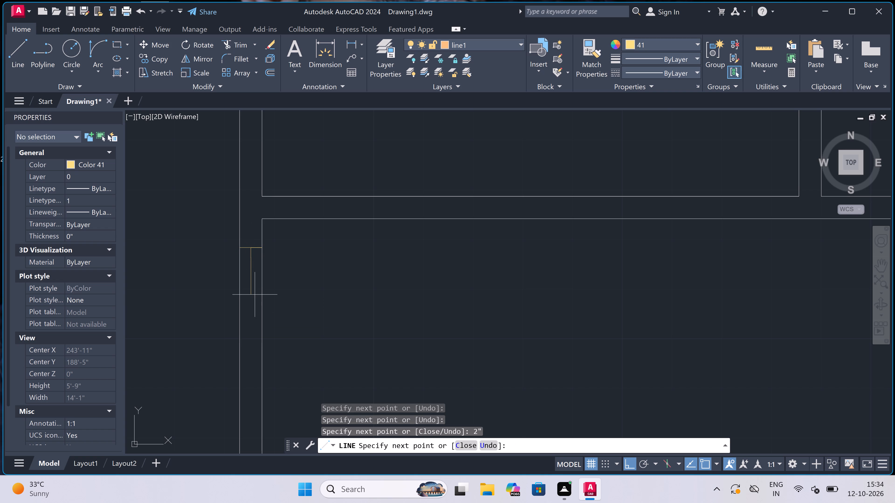
type("3'")
key("space")
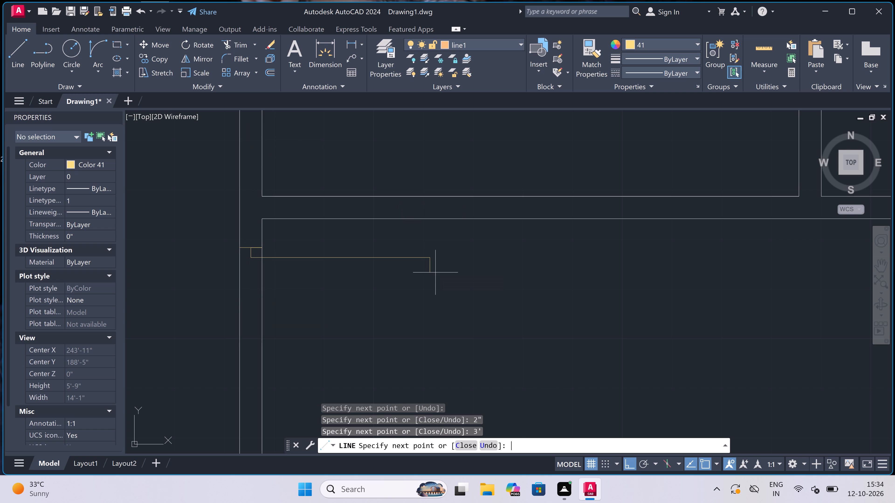
key("Escape")
Draw the opposite jamb line across the same wall below the leaf, with a 2" upward stub from its midpoint.
key("space")
scroll(370, 224, "down", 2)
scroll(314, 279, "up", 1)
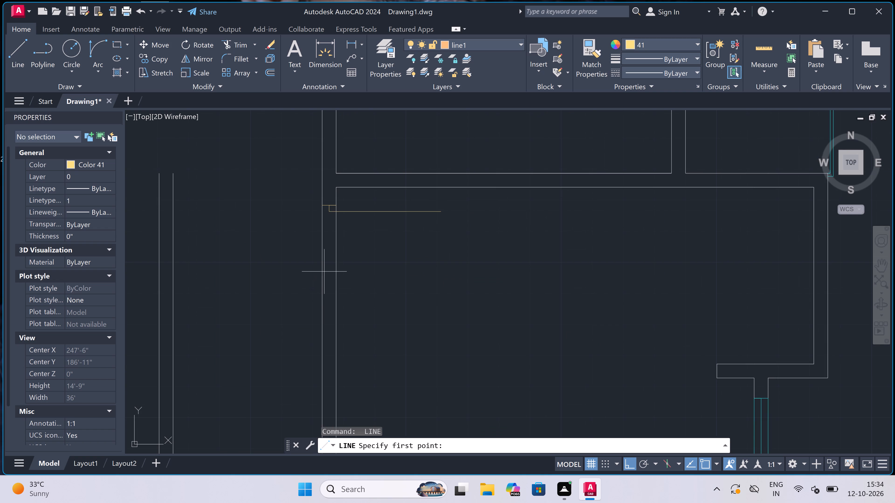
left_click(324, 297)
left_click(335, 299)
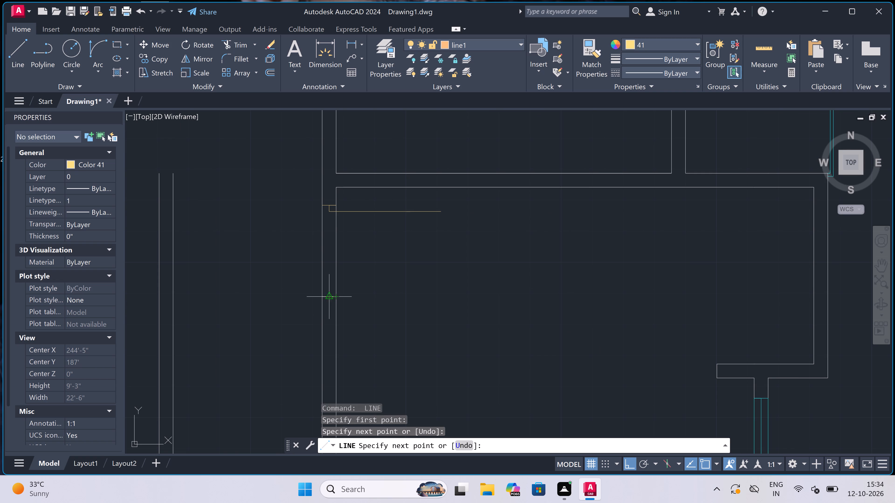
left_click(329, 297)
type("2\"")
key("space")
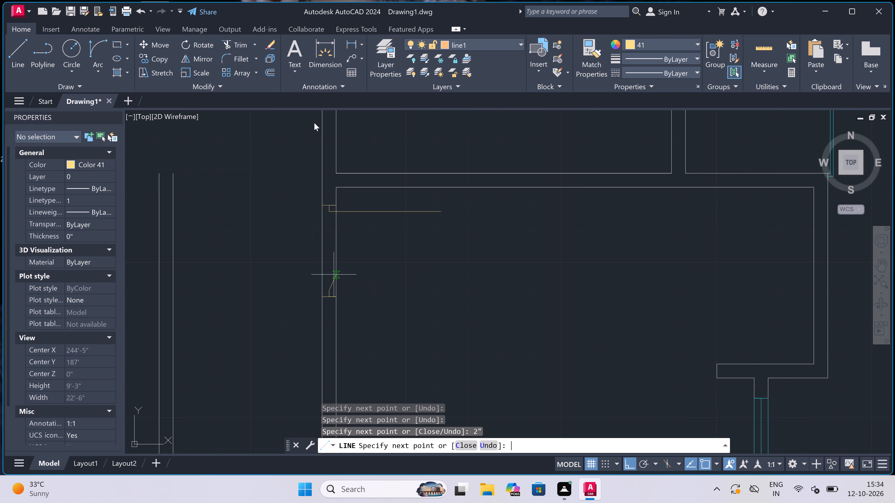
key("Escape")
Draw the door swing as a start-end-direction arc from the leaf's free end to the lower jamb stub.
double_click(97, 44)
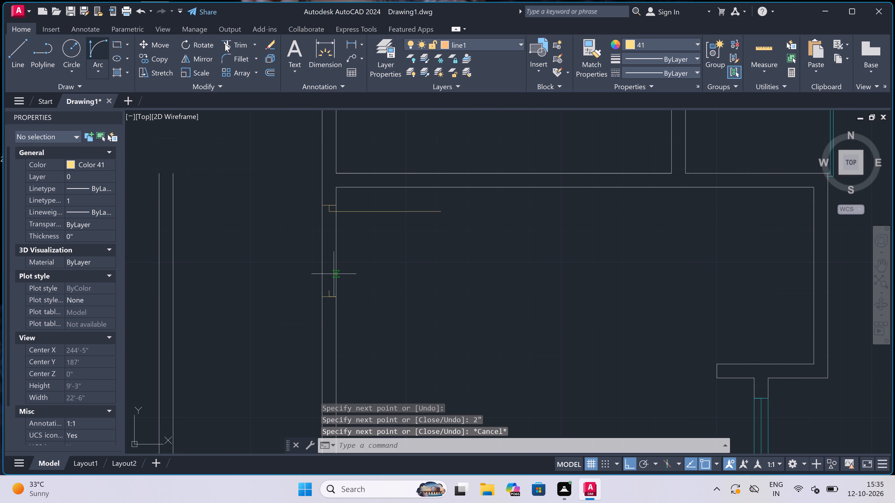
left_click(444, 208)
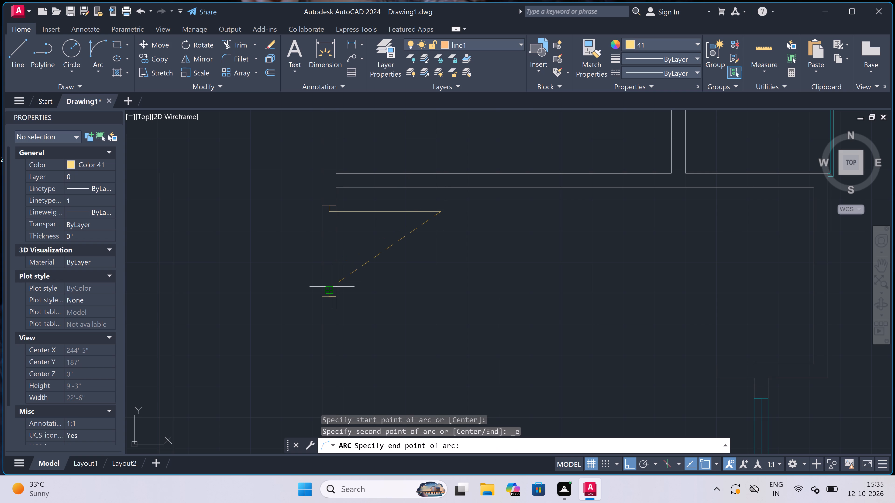
left_click(331, 289)
double_click(397, 310)
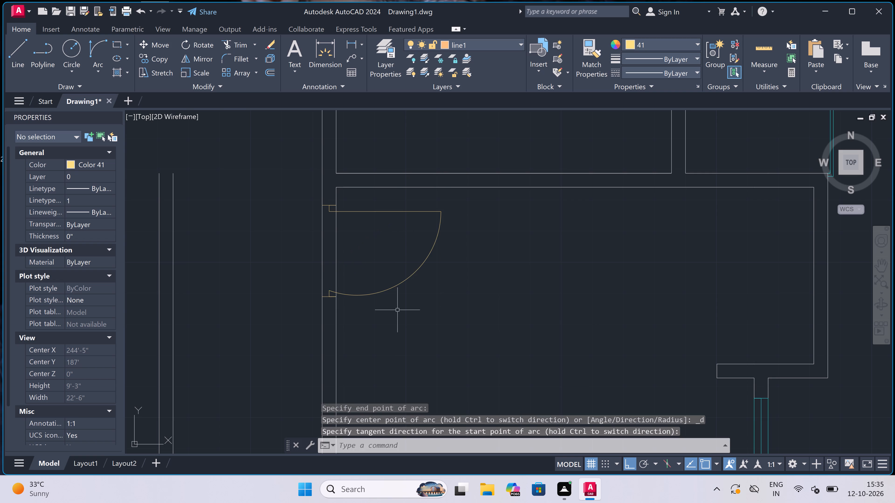
Trim both wall lines between the two jambs to open the doorway.
key("t")
key("r")
key("space")
left_click(372, 250)
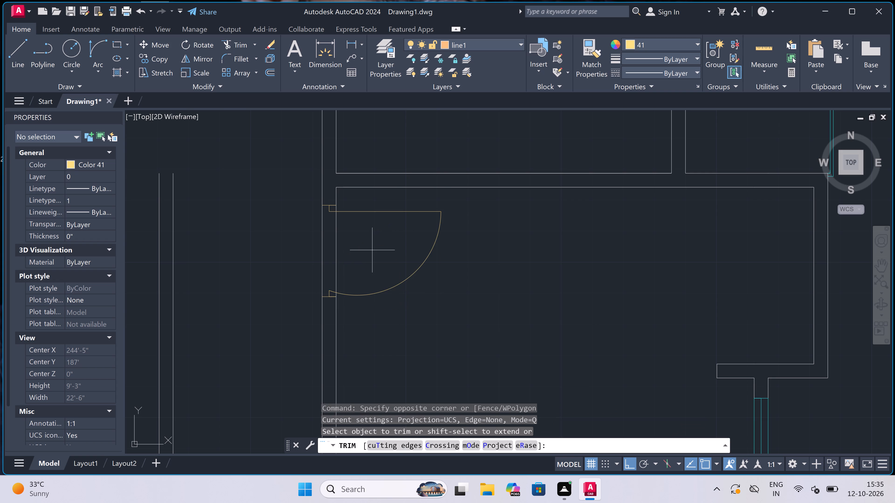
left_click_drag(220, 263, 230, 260)
left_click_drag(235, 258, 238, 258)
scroll(292, 246, "down", 3)
left_click(293, 245)
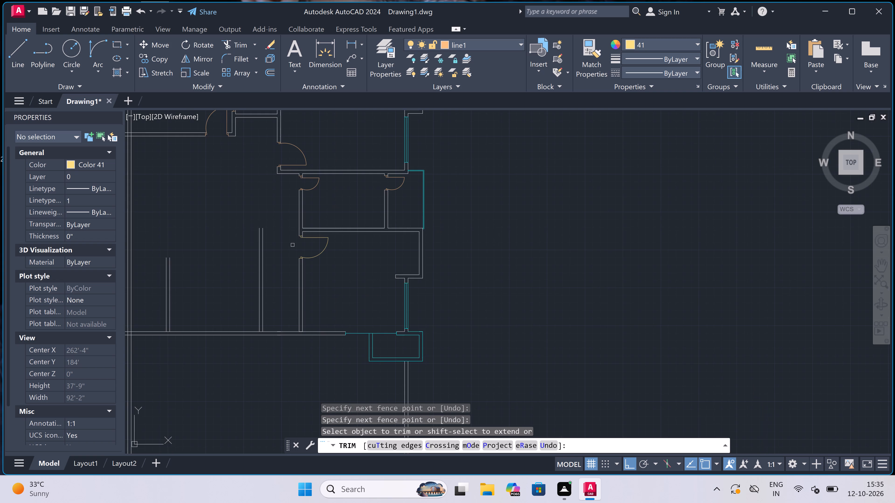
key("Escape")
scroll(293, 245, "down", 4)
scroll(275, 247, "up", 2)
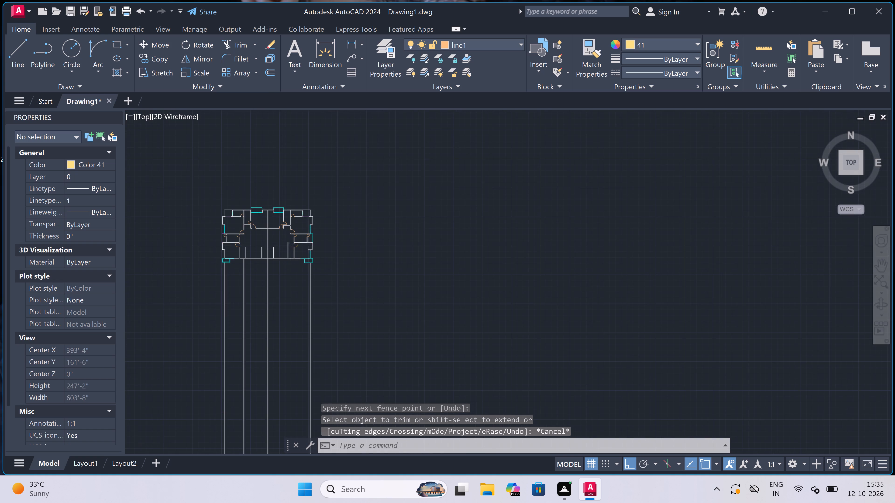
Extend both lines of the lower-right room's top wall across to the nearest partition wall in the central space.
scroll(275, 247, "up", 1)
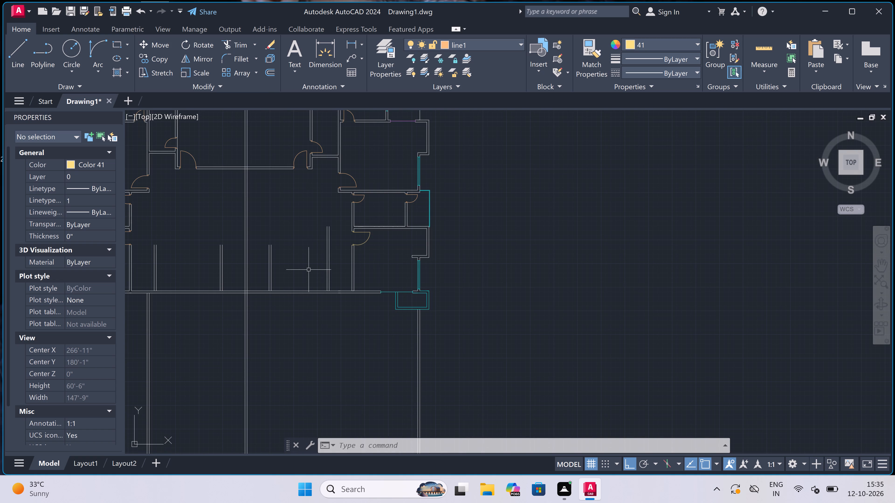
scroll(312, 260, "down", 2)
scroll(313, 258, "up", 1)
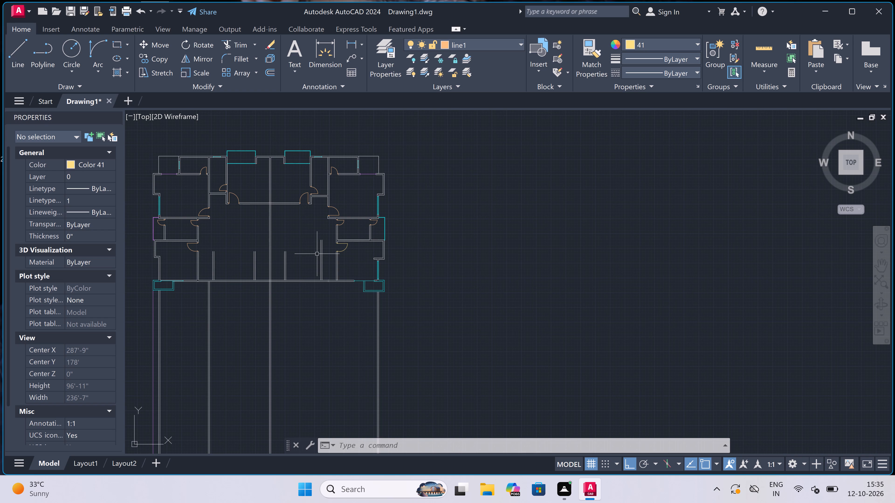
scroll(317, 245, "up", 1)
type("ex")
key("space")
scroll(372, 235, "up", 3)
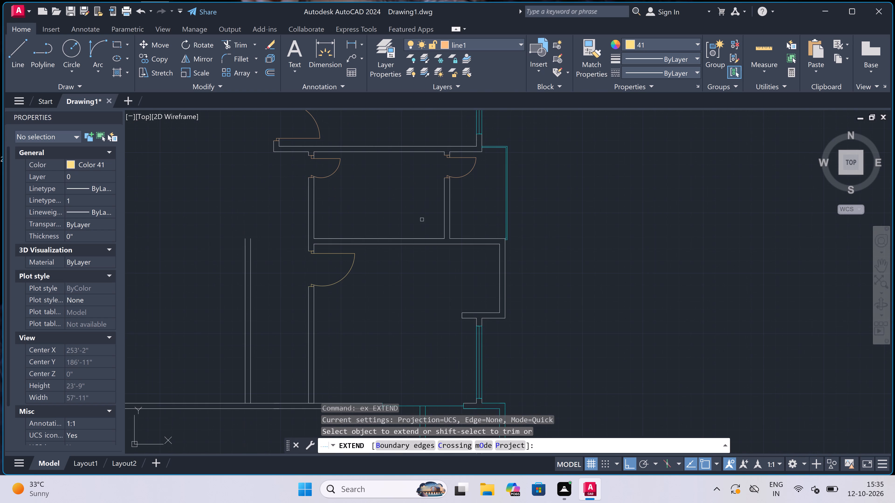
left_click(423, 215)
double_click(427, 303)
left_click_drag(386, 224, 386, 228)
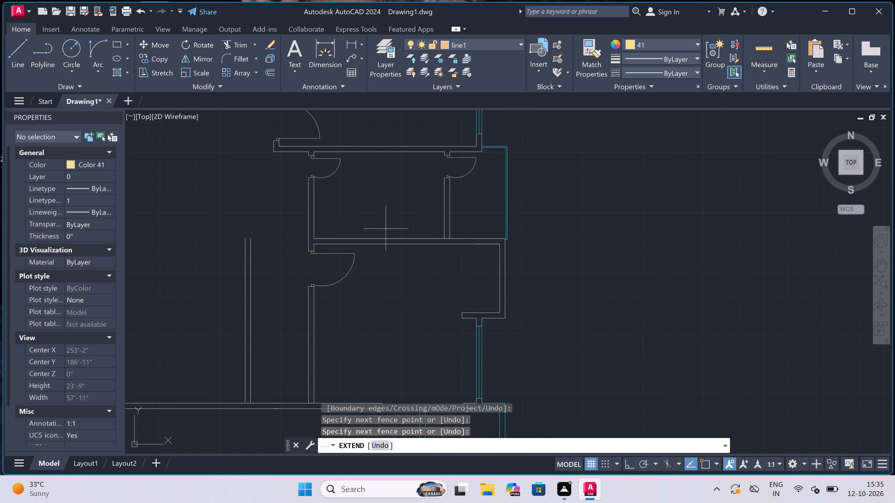
left_click(394, 294)
left_click_drag(345, 227, 347, 232)
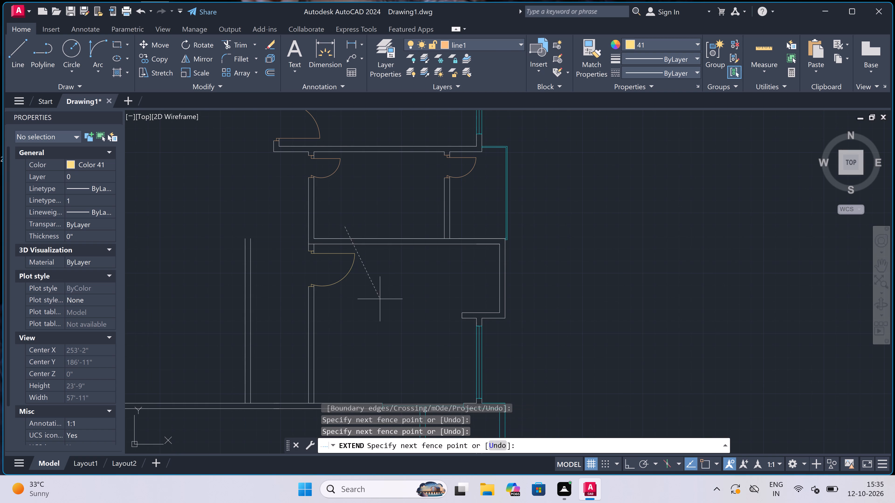
double_click(389, 314)
left_click_drag(360, 224, 362, 227)
left_click(402, 296)
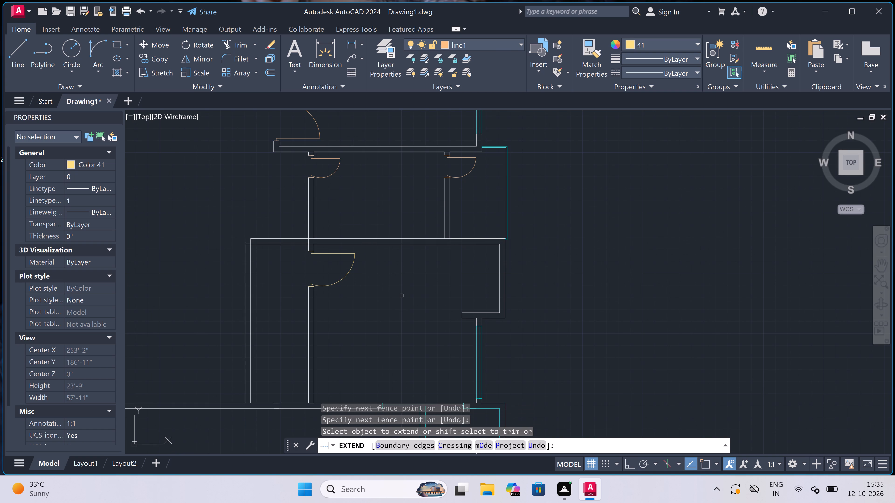
left_click_drag(268, 207, 278, 231)
left_click(291, 301)
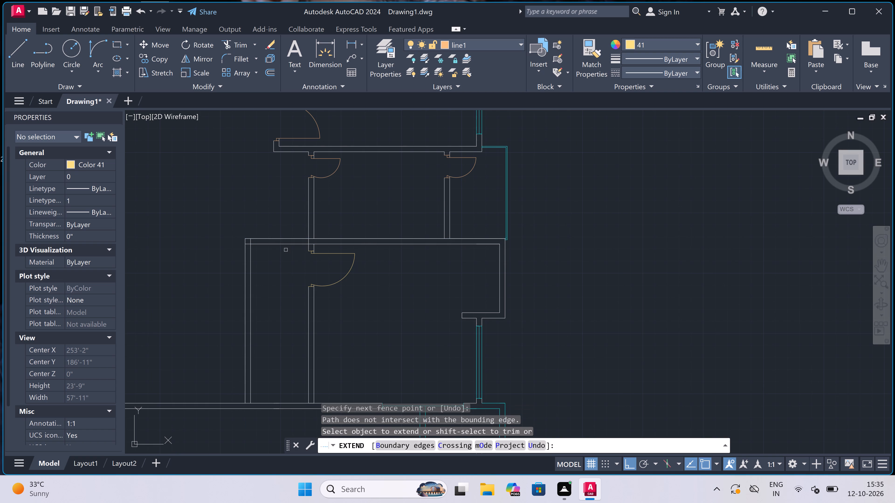
left_click_drag(284, 188, 287, 205)
left_click(293, 289)
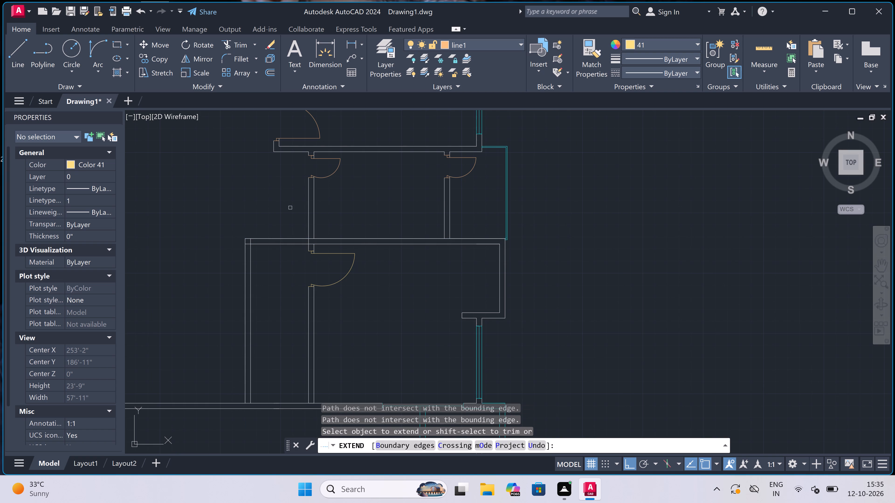
Extend the same two wall lines past the centre wall to the left unit's room wall.
left_click(281, 262)
scroll(282, 211, "down", 2)
left_click(279, 204)
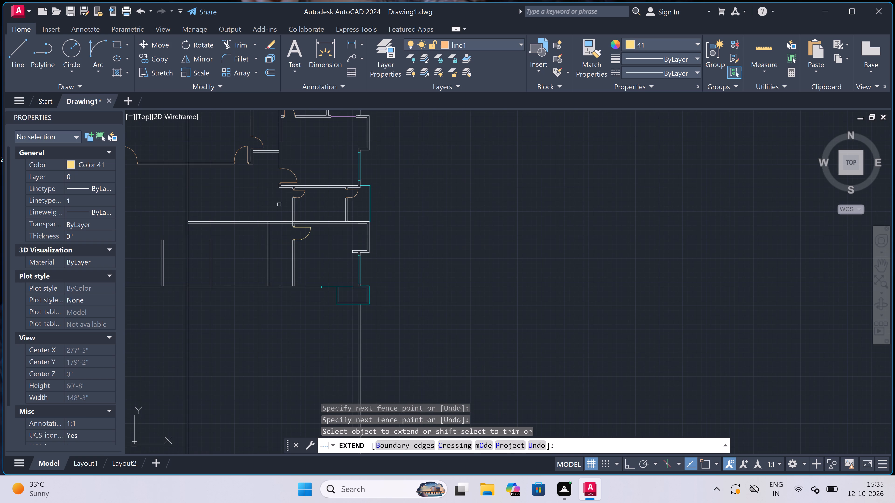
scroll(242, 204, "down", 3)
left_click_drag(242, 203, 243, 207)
double_click(249, 243)
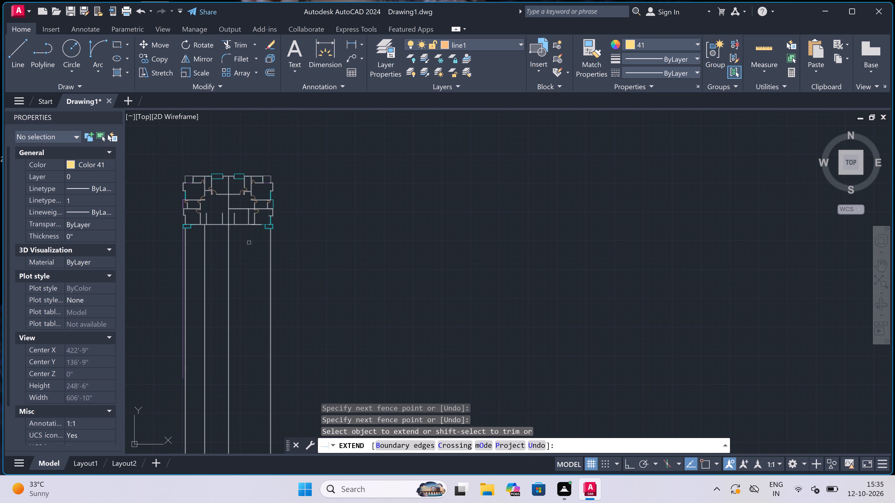
scroll(226, 201, "up", 3)
left_click(280, 249)
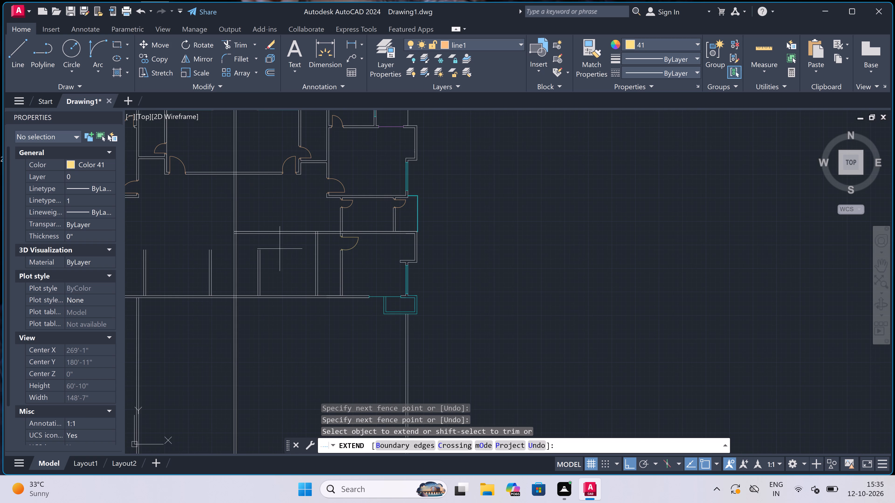
scroll(271, 211, "down", 1)
left_click(270, 208)
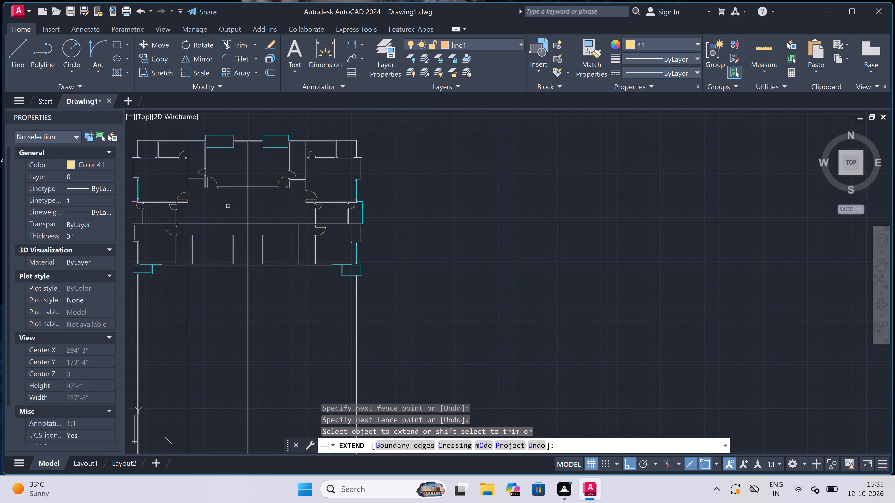
Extend the three remaining central partition walls up to the lower line of the horizontal wall.
scroll(175, 214, "up", 2)
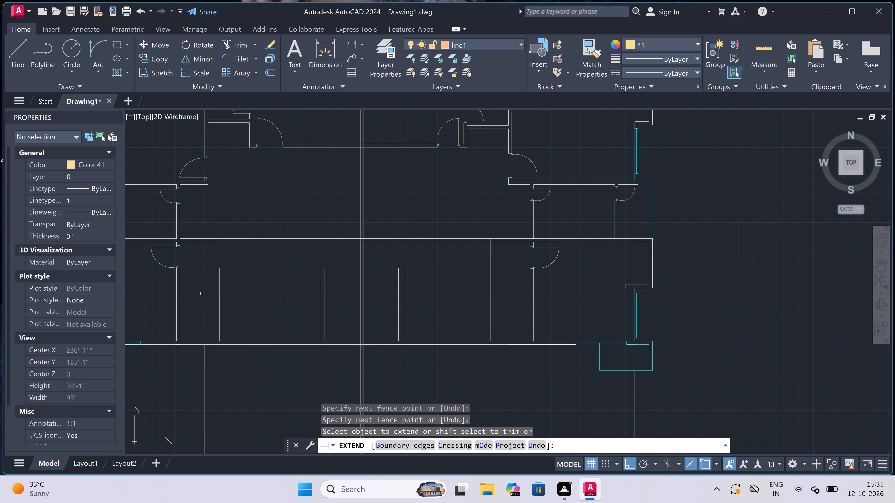
left_click_drag(203, 294, 208, 294)
left_click(352, 298)
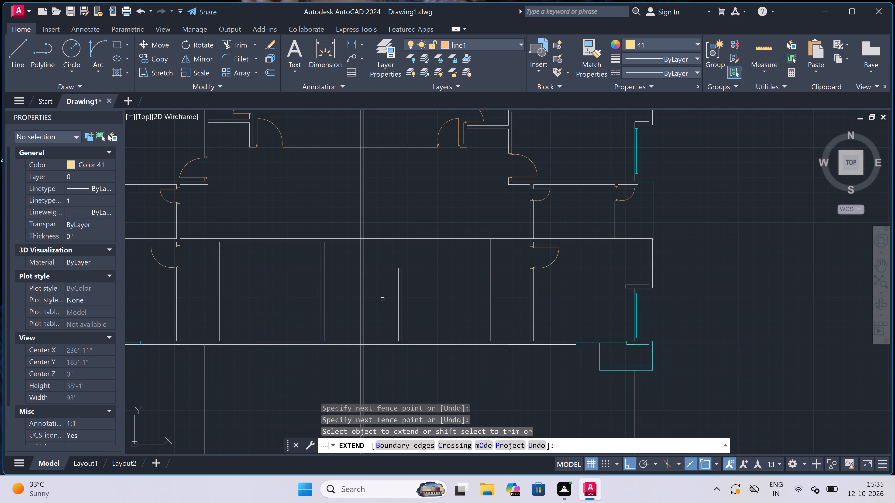
double_click(384, 301)
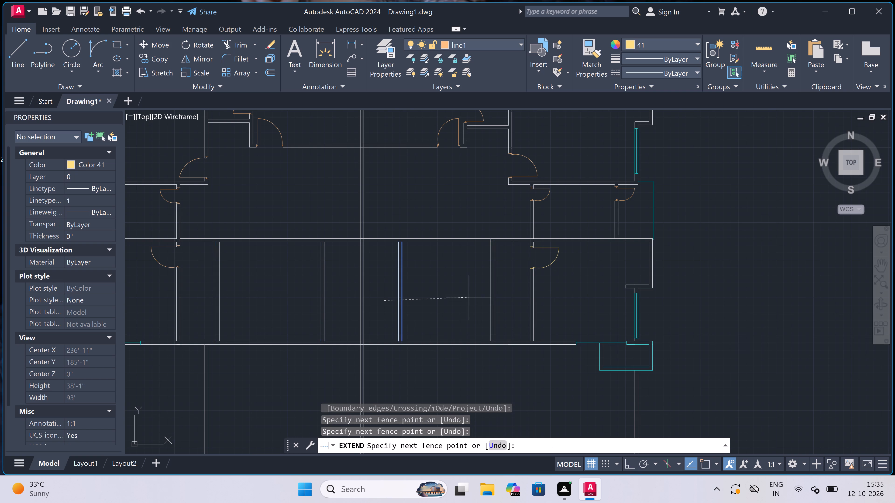
double_click(463, 295)
key("Escape")
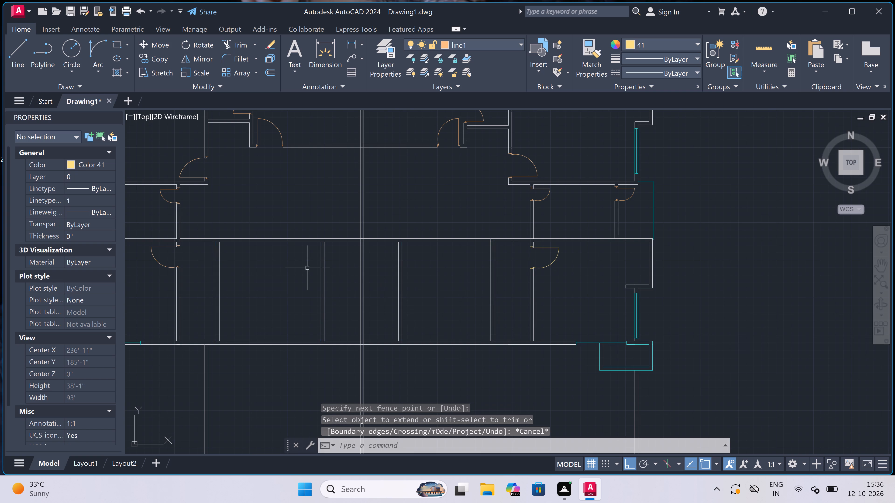
Extend the same three partitions through to the upper line of the horizontal wall.
key("space")
left_click_drag(206, 259, 214, 259)
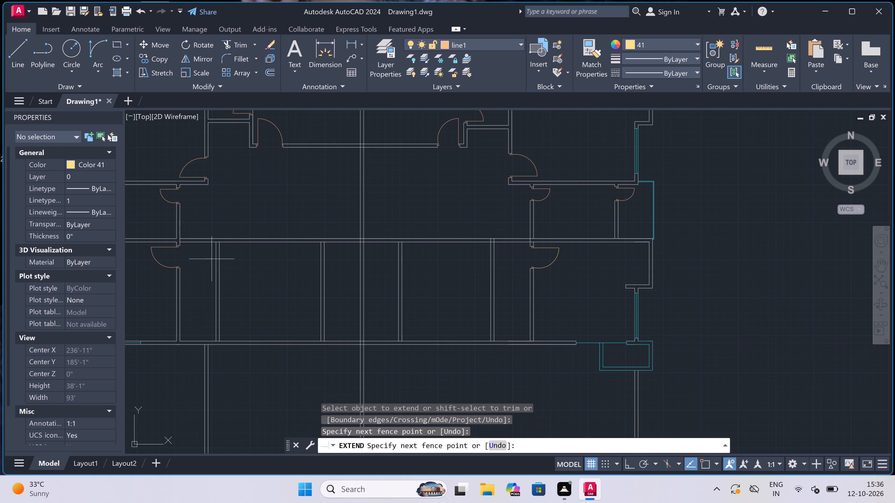
double_click(249, 262)
left_click(197, 259)
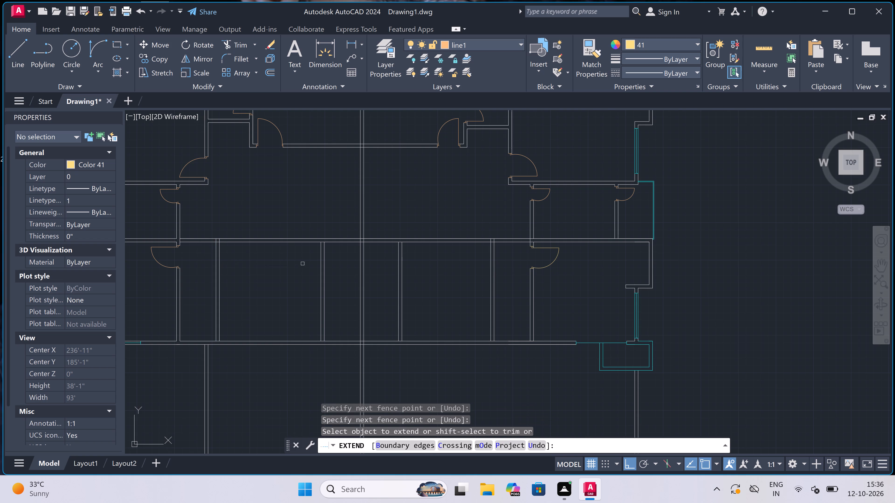
left_click(334, 263)
left_click(332, 264)
double_click(293, 268)
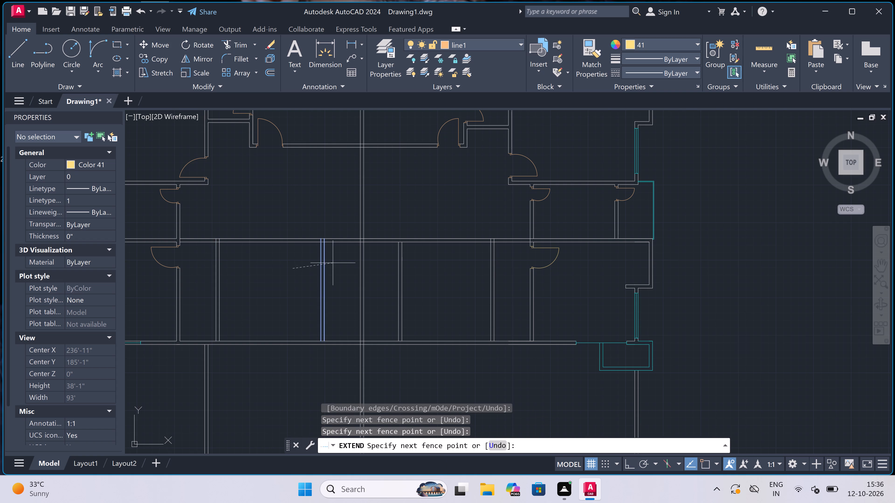
left_click(341, 260)
left_click_drag(436, 261, 434, 261)
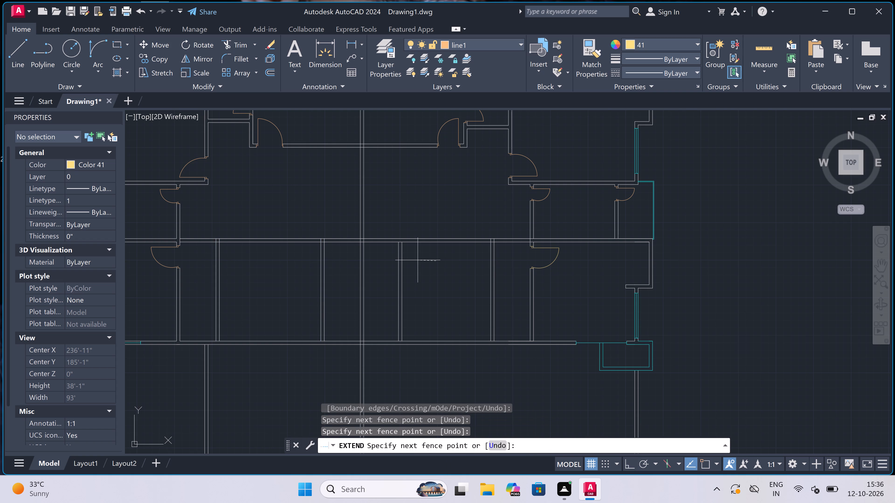
left_click(372, 257)
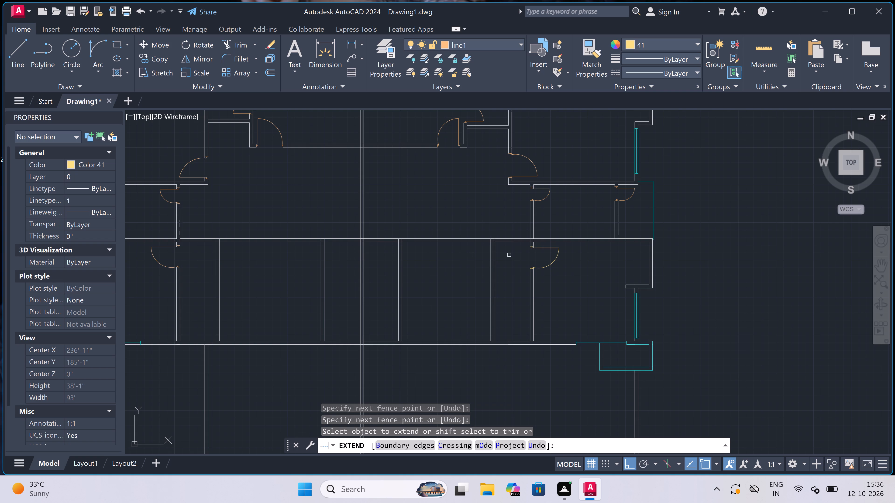
key("Escape")
Trim the horizontal wall between the right unit and the nearest partition, and between the centre wall and the partition on its right.
key("t")
key("r")
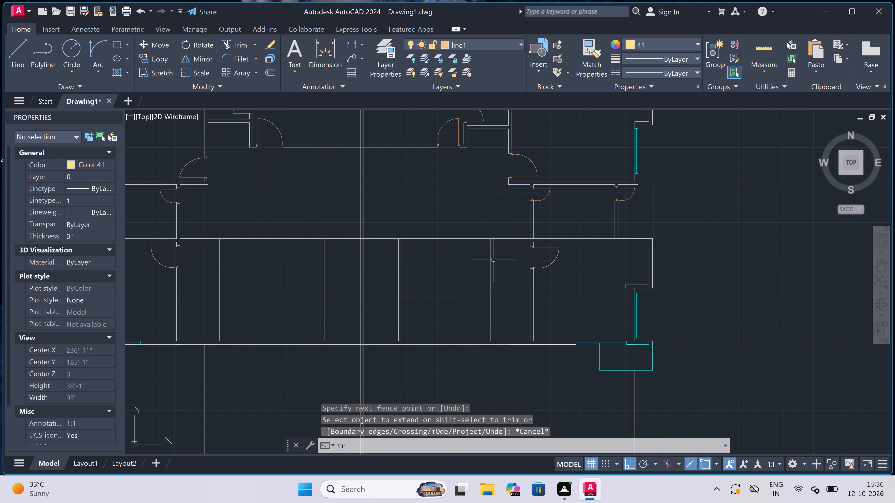
key("space")
left_click_drag(506, 260, 507, 258)
left_click(511, 225)
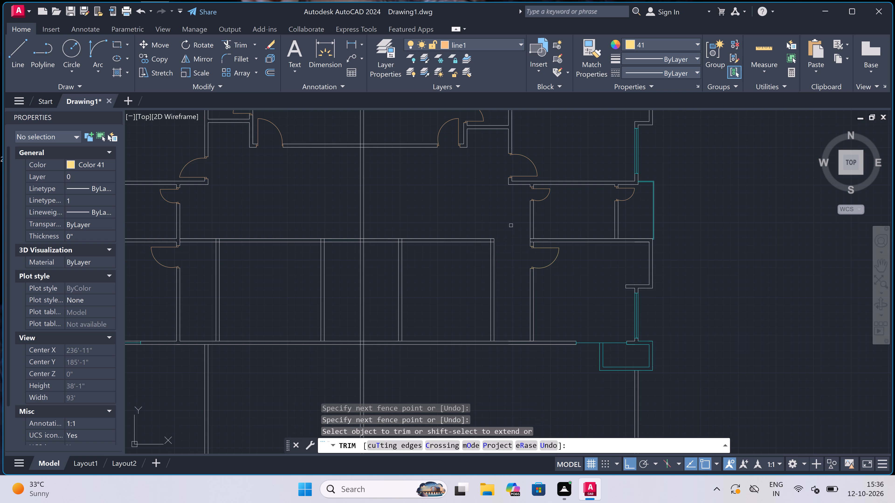
left_click(389, 253)
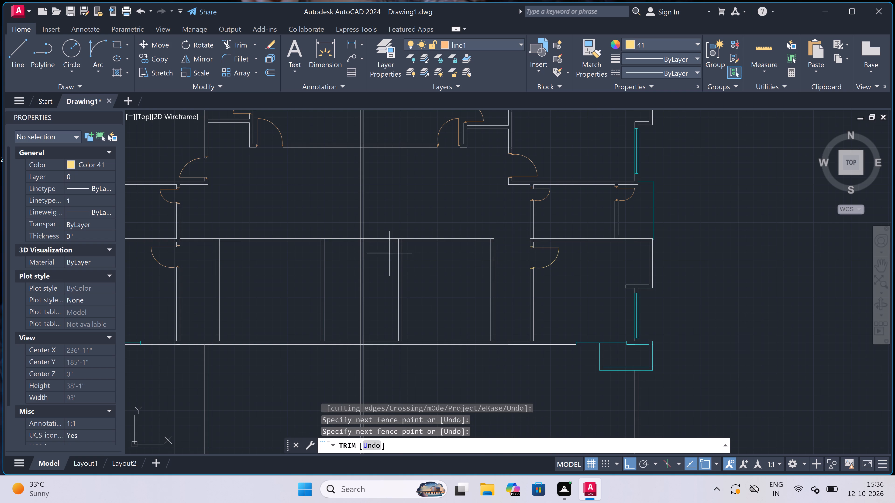
left_click(389, 227)
Trim the horizontal wall across and left of the centre wall to the nearest partition, and between the left unit and its adjacent partition.
scroll(361, 246, "up", 3)
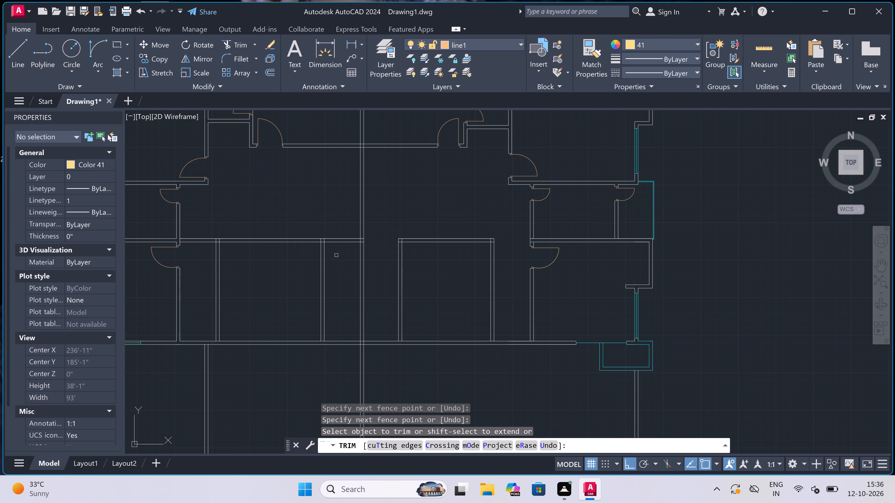
scroll(369, 225, "up", 2)
left_click(356, 210)
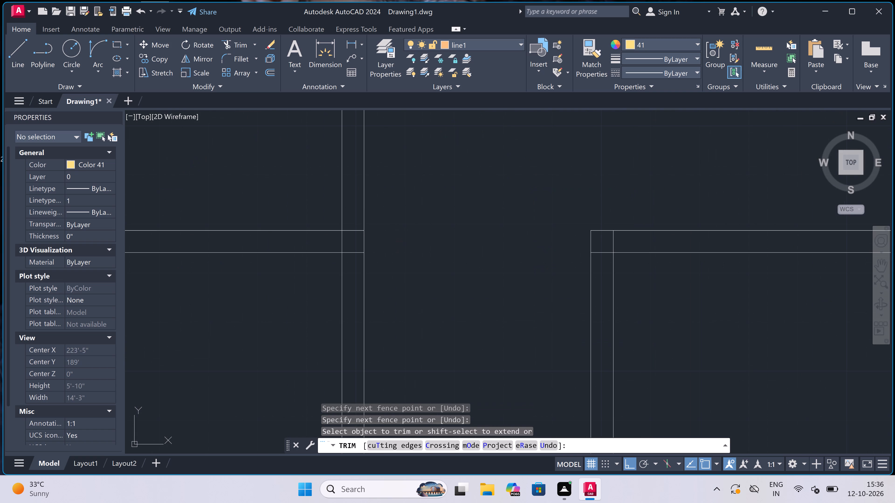
left_click(364, 267)
scroll(309, 261, "down", 4)
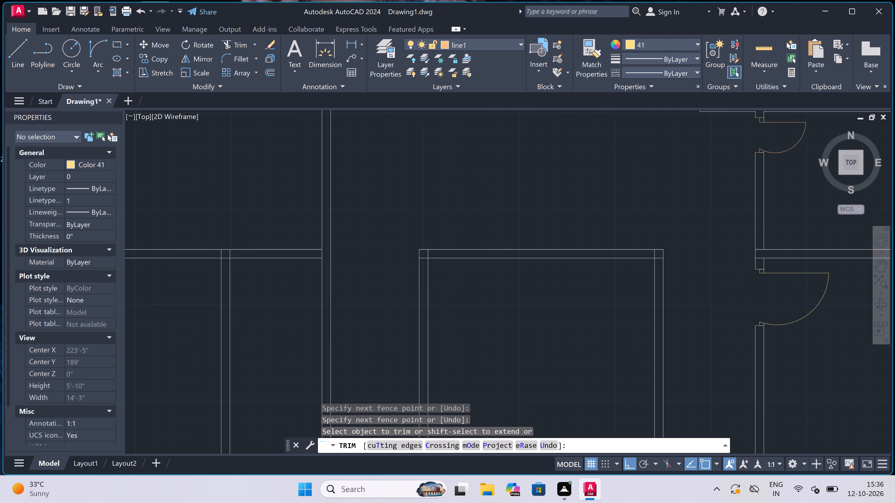
left_click_drag(293, 284, 293, 282)
left_click(296, 241)
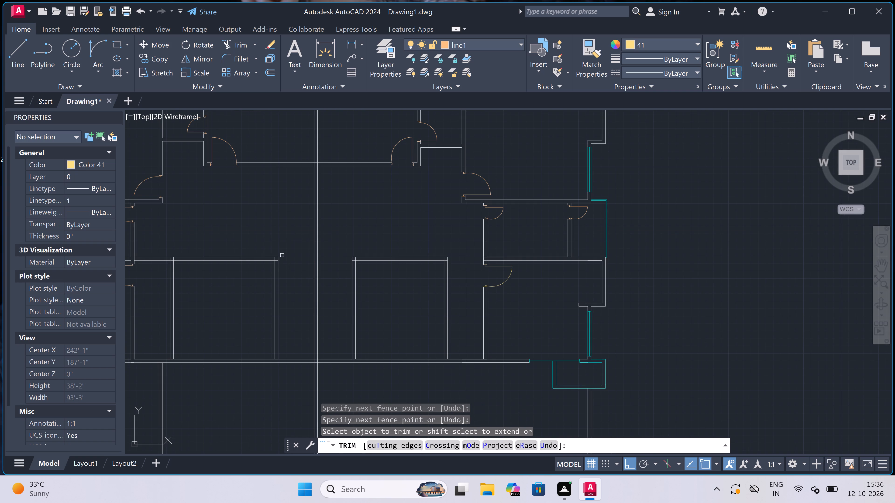
left_click(153, 259)
left_click(153, 264)
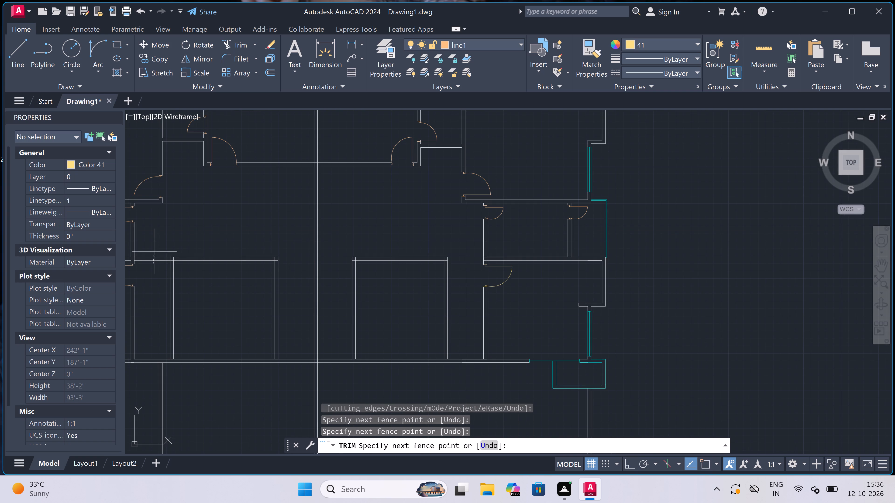
left_click(154, 251)
Trim the overlapping inner line ends at both top corners of the left central enclosure.
scroll(170, 260, "up", 6)
left_click(182, 269)
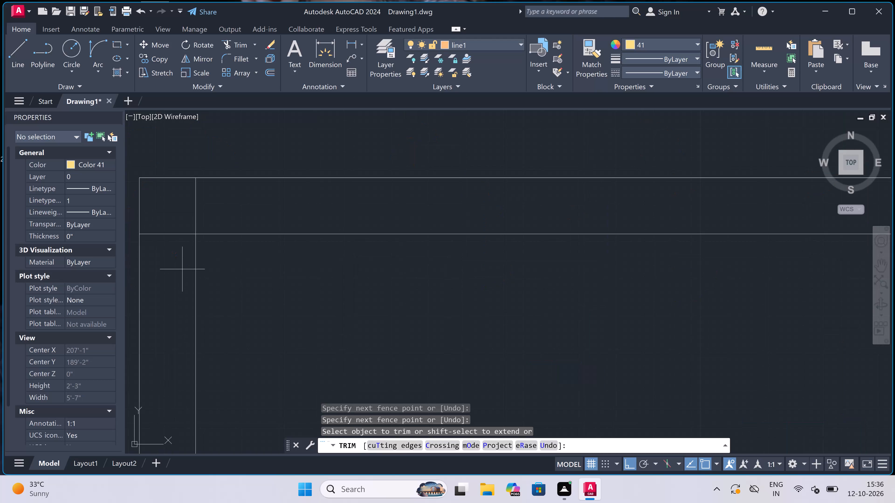
left_click(177, 222)
left_click_drag(175, 214, 180, 215)
scroll(284, 218, "down", 2)
scroll(402, 216, "down", 2)
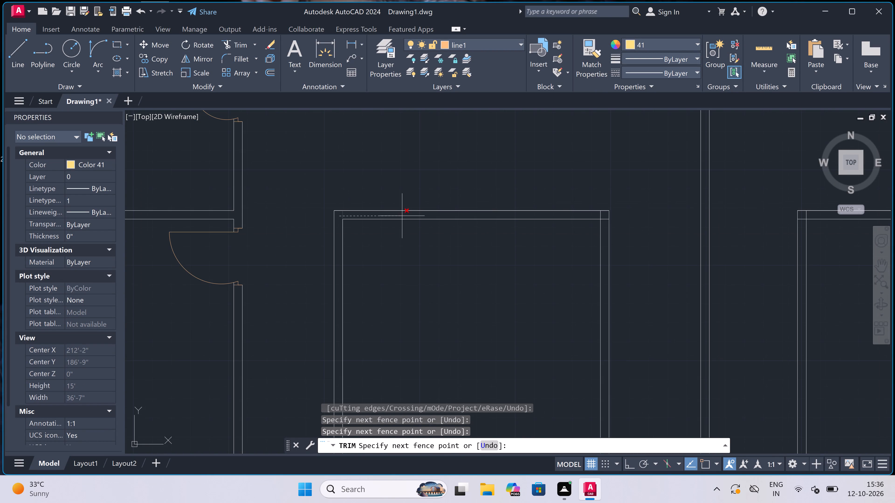
scroll(603, 212, "up", 3)
left_click(601, 221)
left_click(604, 239)
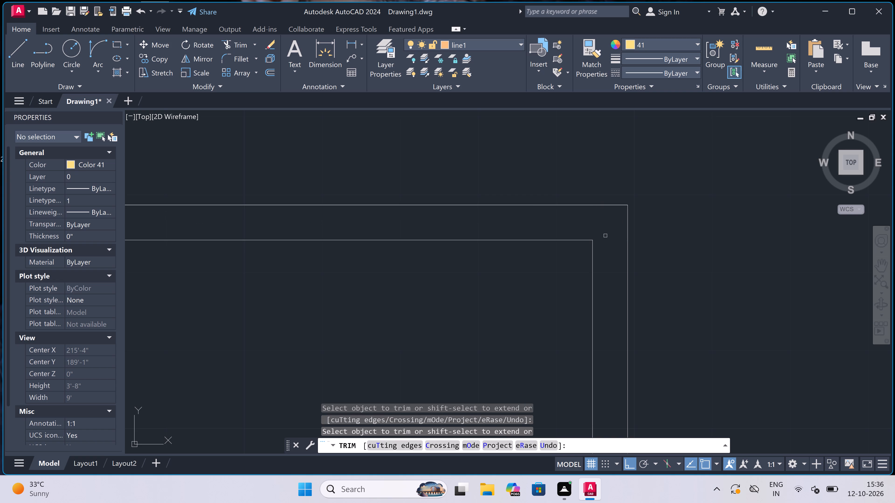
scroll(417, 225, "down", 8)
scroll(490, 223, "up", 2)
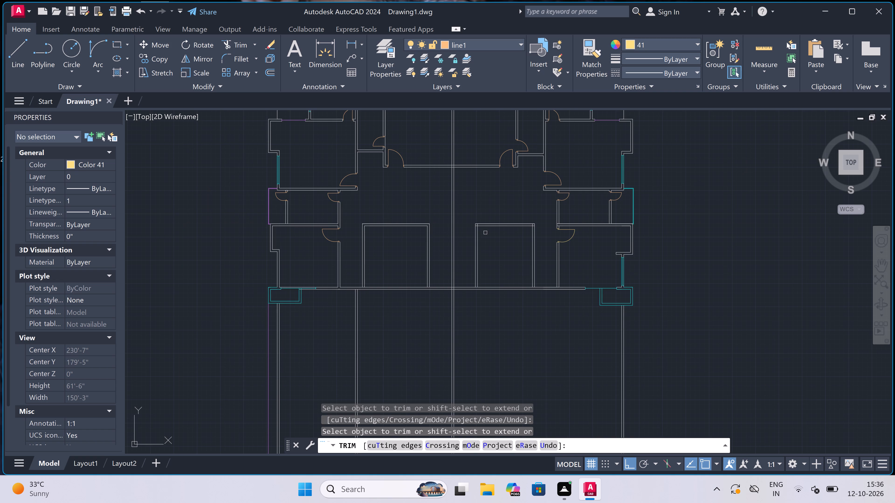
Trim the overlapping inner line ends at the top-left corner of the right central enclosure.
scroll(490, 225, "up", 1)
scroll(418, 240, "up", 2)
scroll(455, 225, "up", 2)
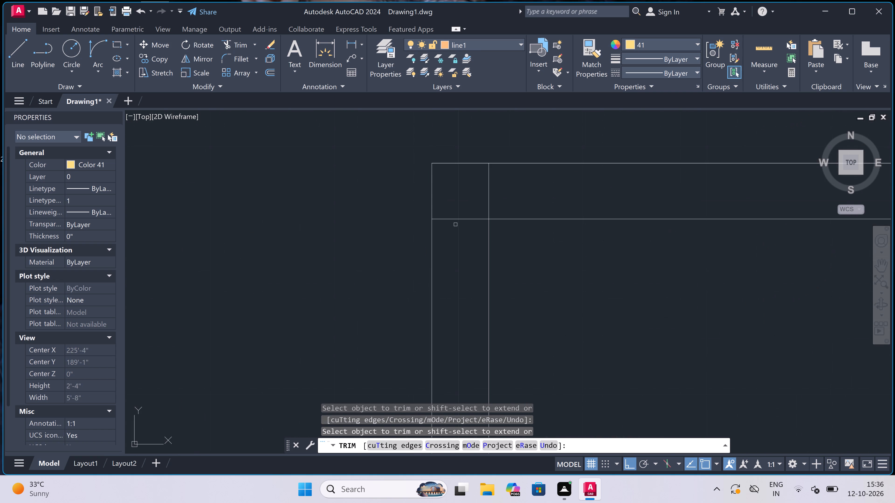
left_click(456, 224)
double_click(517, 190)
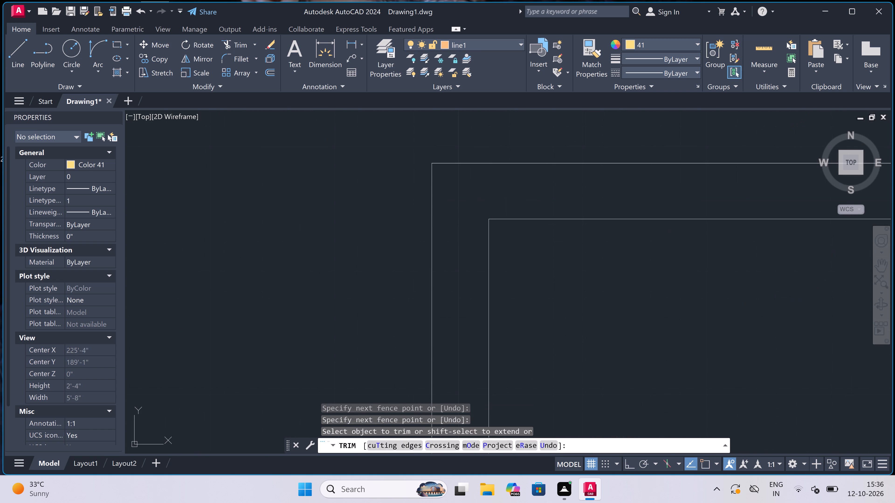
scroll(357, 222, "down", 3)
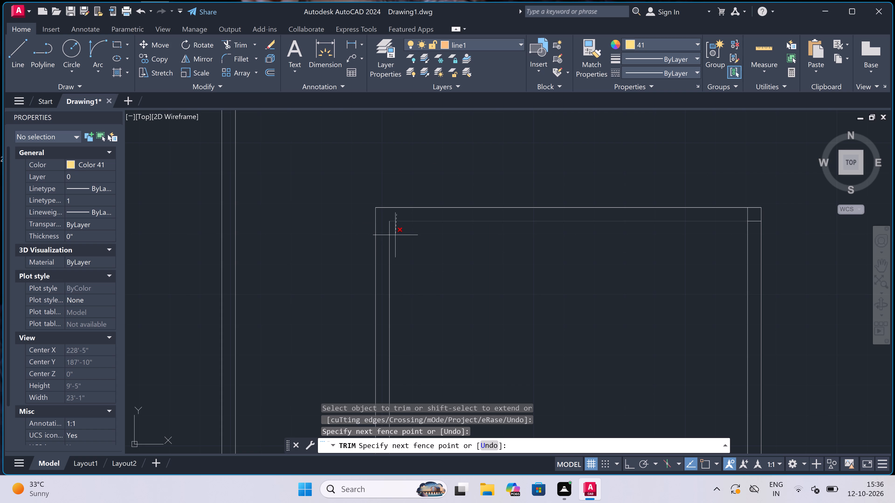
scroll(406, 208, "up", 2)
left_click(404, 216)
scroll(352, 225, "down", 3)
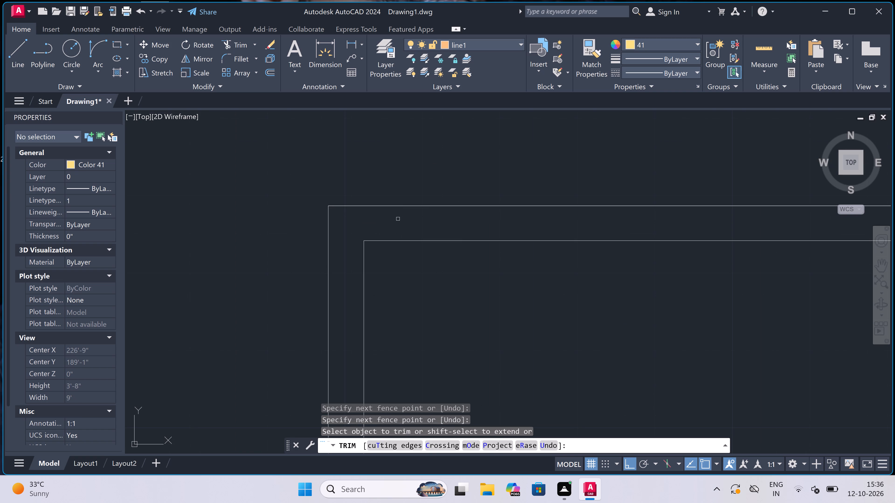
Trim the overlapping inner line ends at the top-right corner of the right central enclosure.
scroll(357, 224, "down", 3)
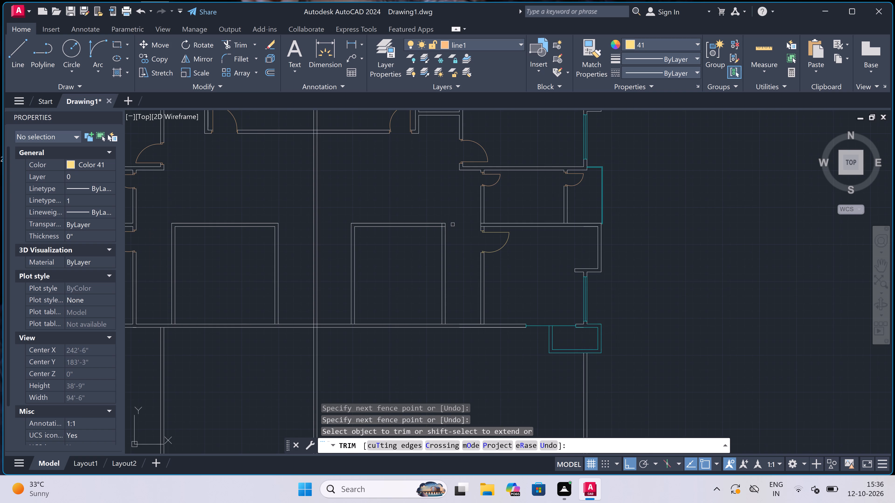
scroll(445, 225, "up", 5)
left_click(430, 228)
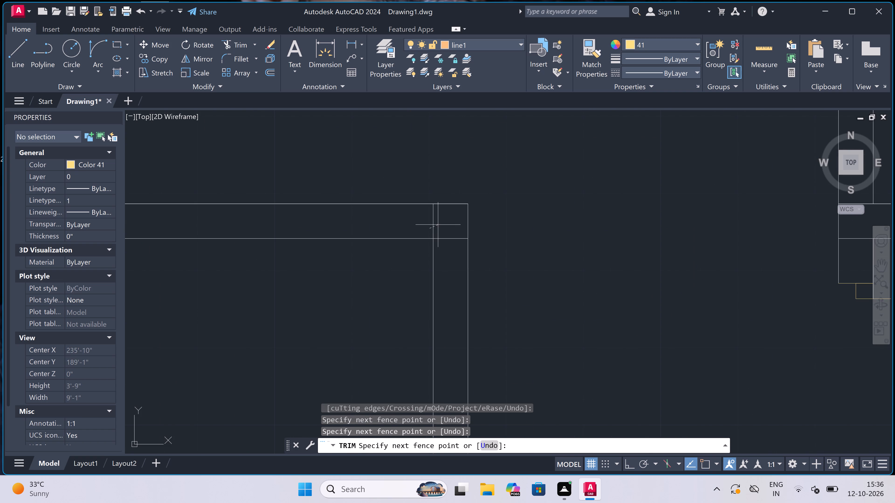
left_click(438, 225)
left_click(451, 245)
left_click(450, 230)
scroll(422, 225, "down", 4)
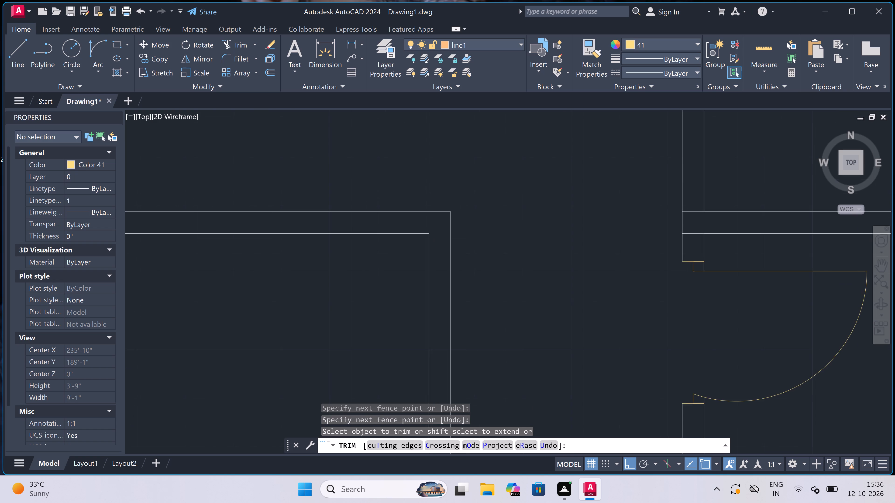
Trim the horizontal wall's upper line where both side walls of the right central enclosure meet it.
scroll(431, 282, "down", 5)
scroll(431, 297, "up", 5)
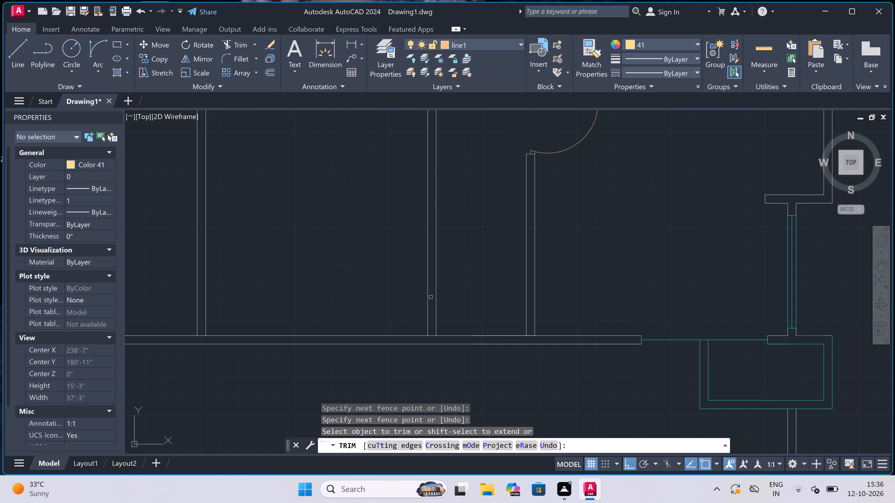
scroll(429, 333, "up", 3)
left_click_drag(437, 347, 437, 342)
left_click(440, 330)
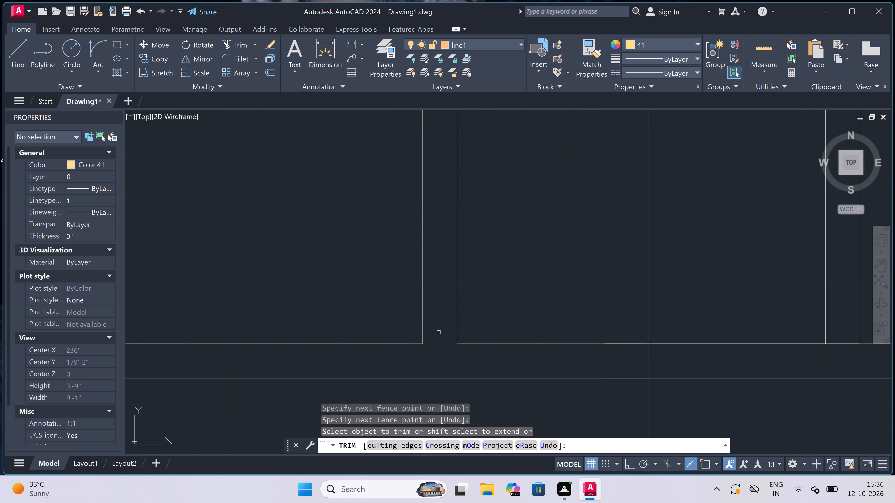
scroll(435, 306, "down", 5)
scroll(335, 316, "up", 3)
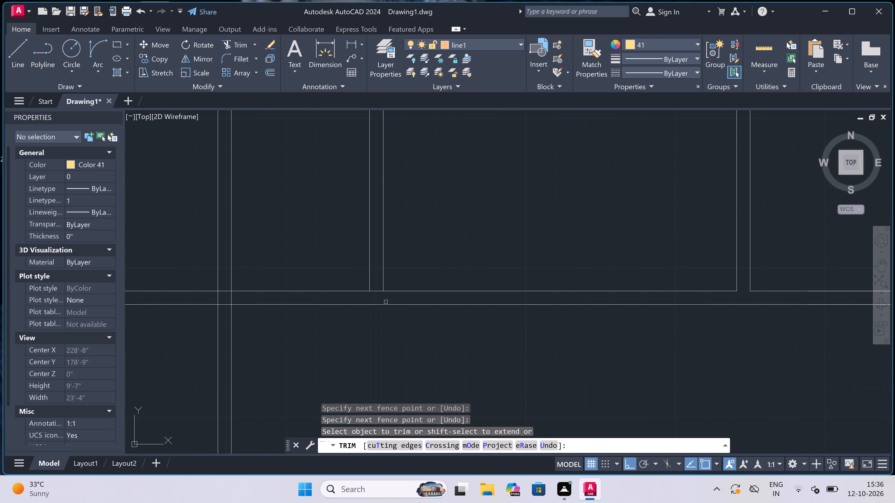
scroll(389, 296, "up", 2)
left_click(356, 302)
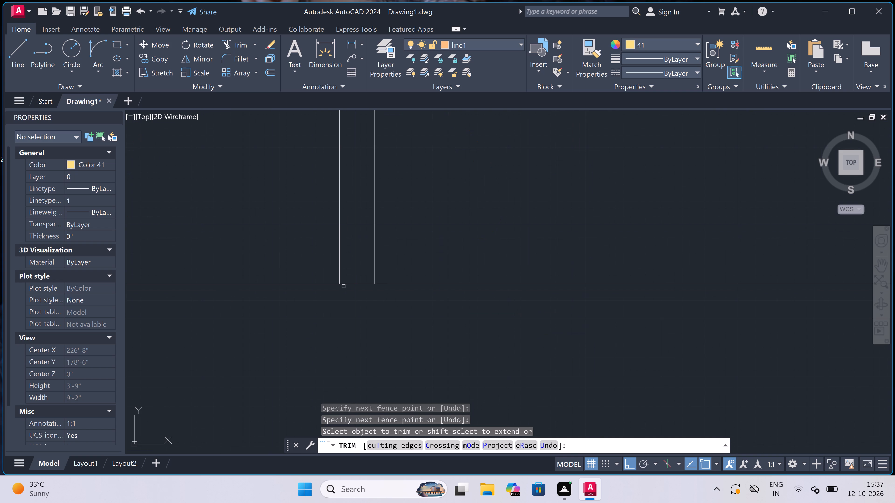
double_click(352, 283)
scroll(355, 281, "down", 4)
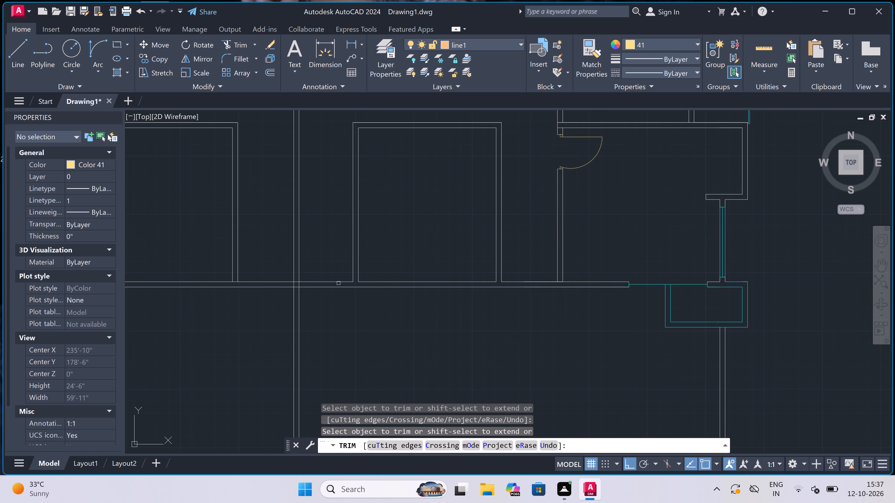
Trim the centre wall's lines inside the horizontal wall and the upper horizontal line between the centre wall's faces.
scroll(299, 282, "up", 3)
scroll(254, 296, "up", 2)
left_click_drag(260, 291, 280, 291)
left_click(428, 290)
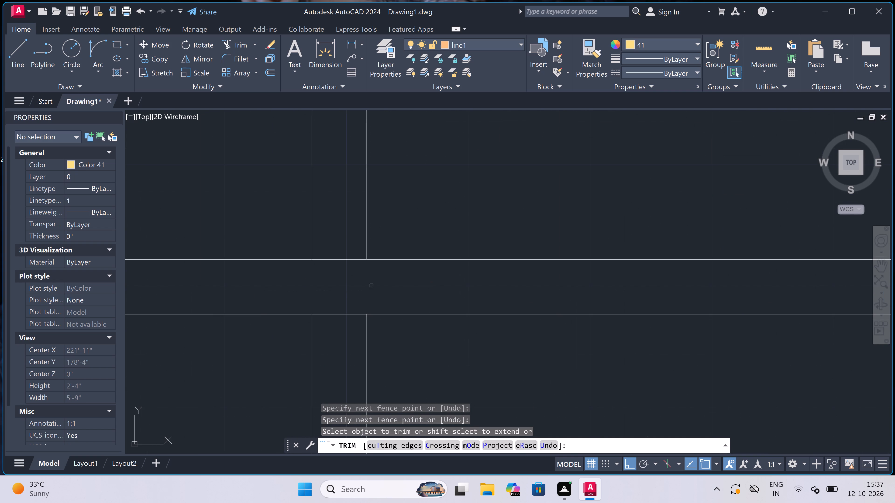
left_click(353, 287)
left_click(348, 215)
scroll(346, 270, "down", 4)
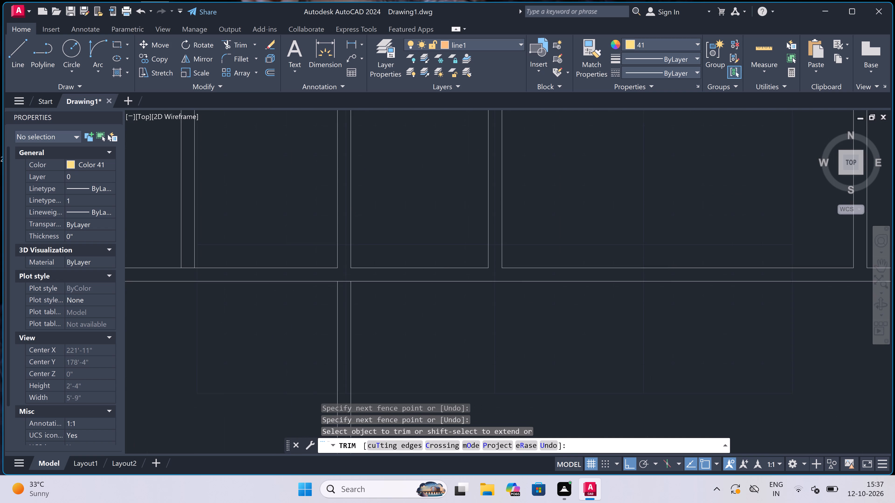
Trim the horizontal wall's upper line where both side walls of the left central enclosure meet it.
scroll(346, 270, "down", 3)
scroll(323, 267, "up", 5)
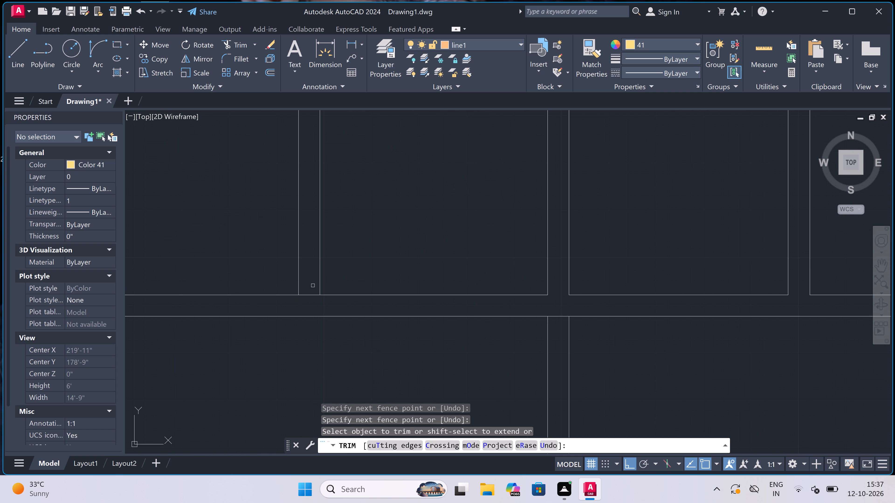
scroll(308, 296, "up", 4)
left_click(308, 296)
left_click(310, 279)
scroll(310, 279, "down", 2)
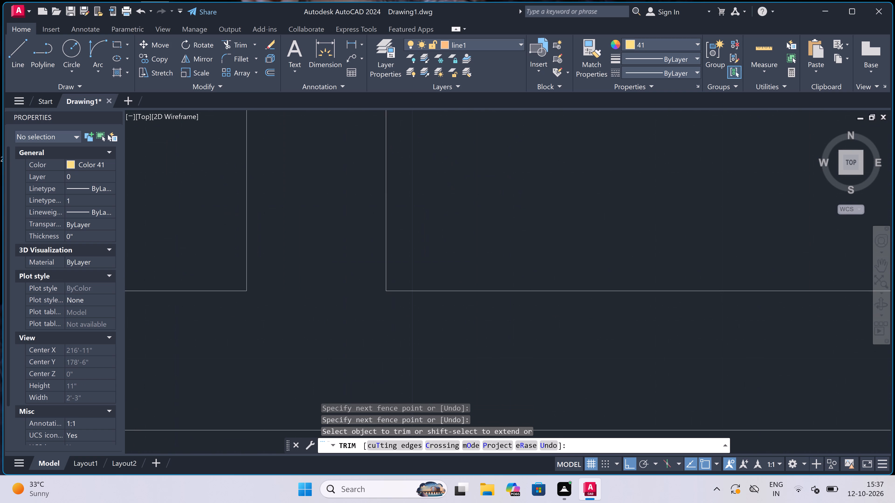
scroll(310, 279, "down", 6)
scroll(211, 284, "up", 1)
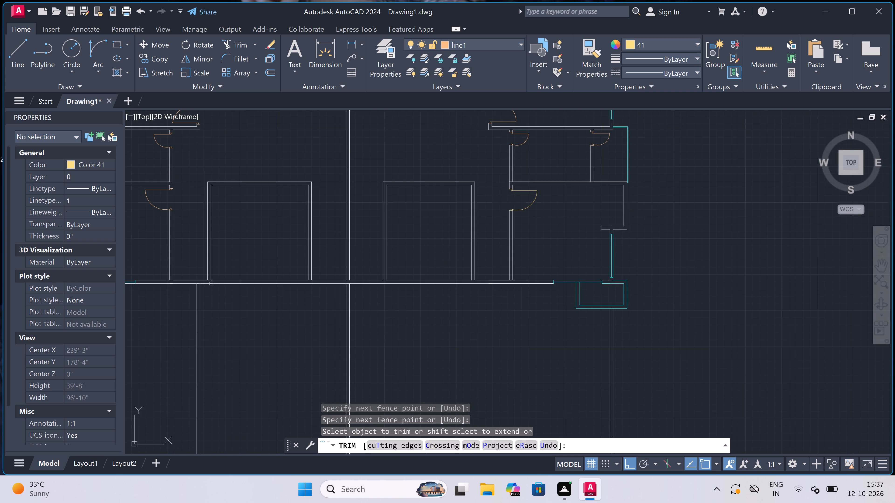
scroll(211, 284, "up", 4)
left_click(229, 290)
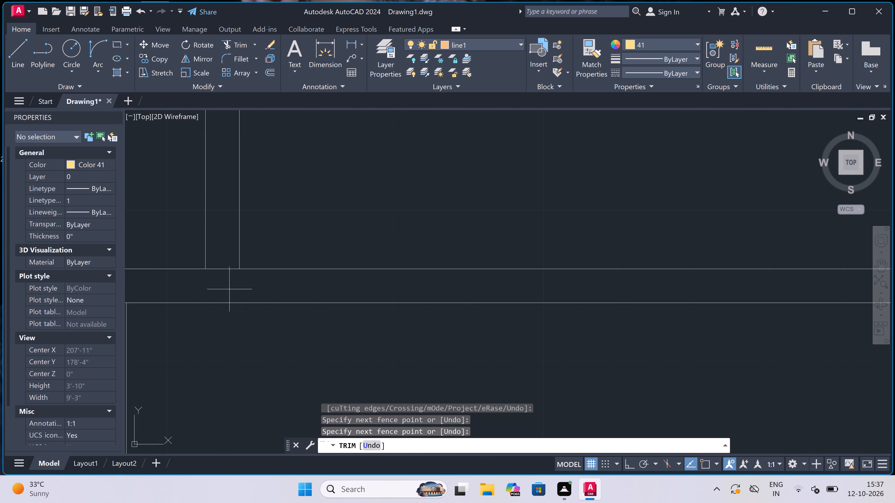
left_click(224, 259)
key("Escape")
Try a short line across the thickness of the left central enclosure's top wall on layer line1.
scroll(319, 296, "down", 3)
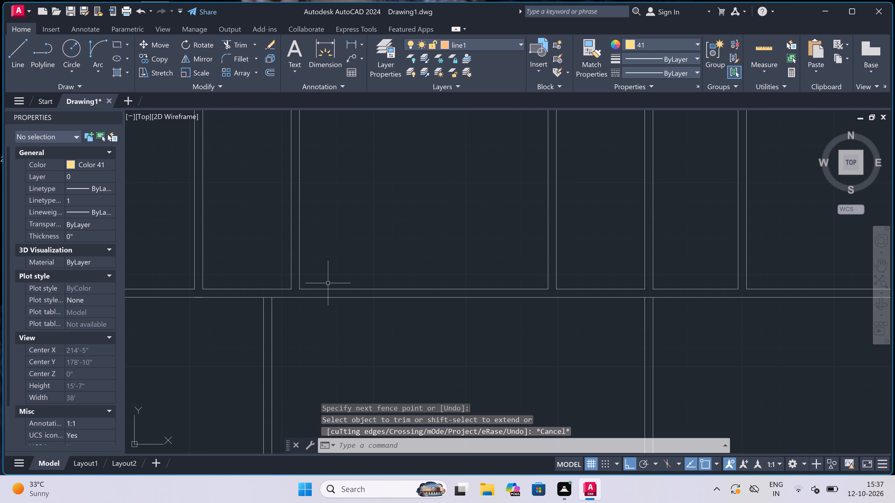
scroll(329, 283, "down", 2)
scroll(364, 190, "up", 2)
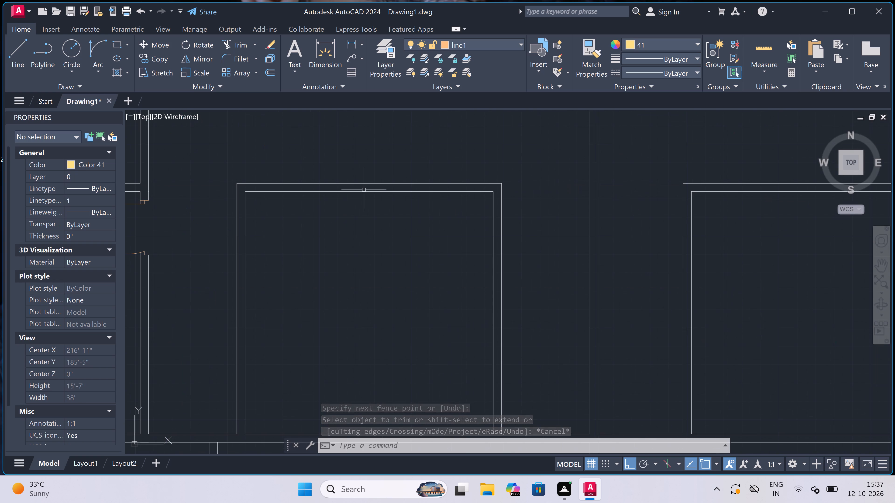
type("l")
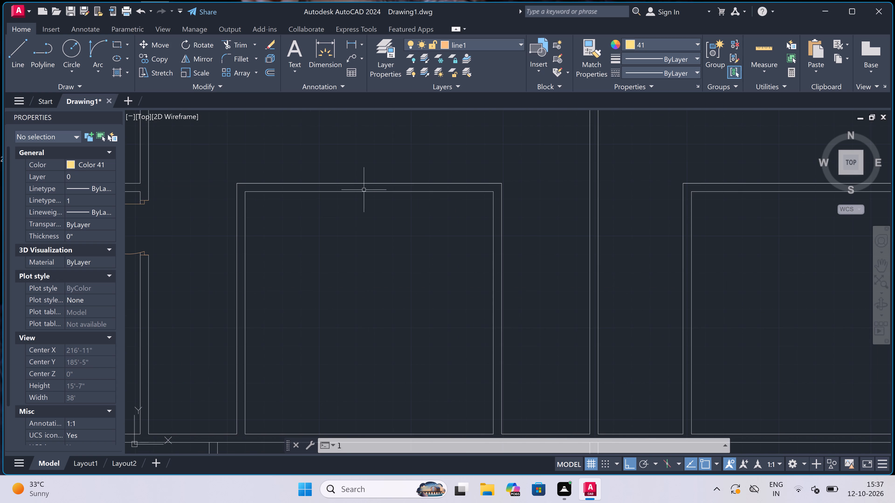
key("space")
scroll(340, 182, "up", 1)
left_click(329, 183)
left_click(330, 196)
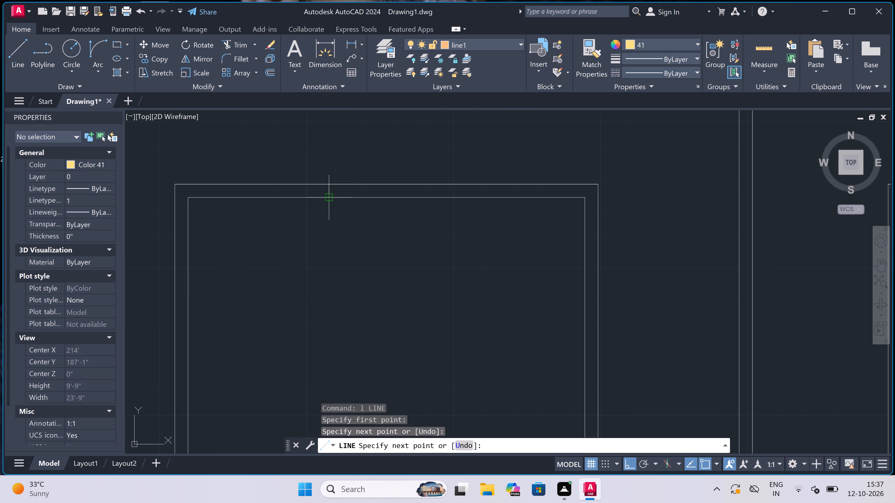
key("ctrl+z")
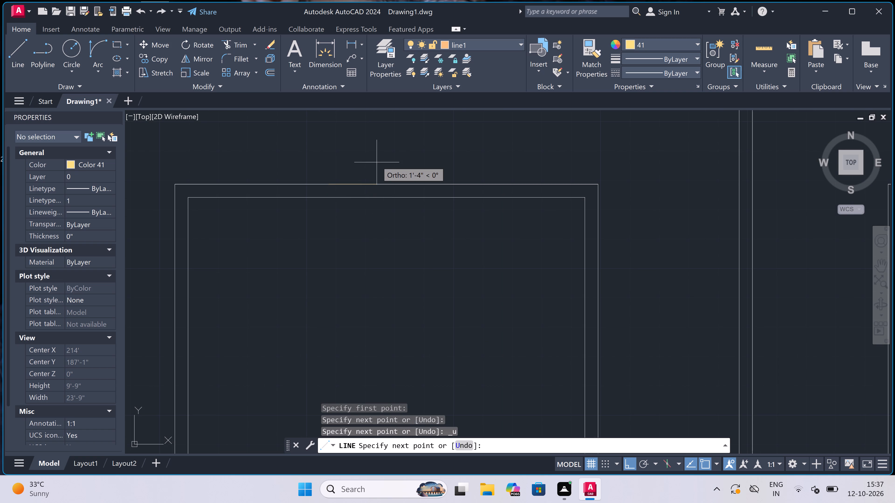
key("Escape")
Make layer 0 the current layer.
left_click(481, 41)
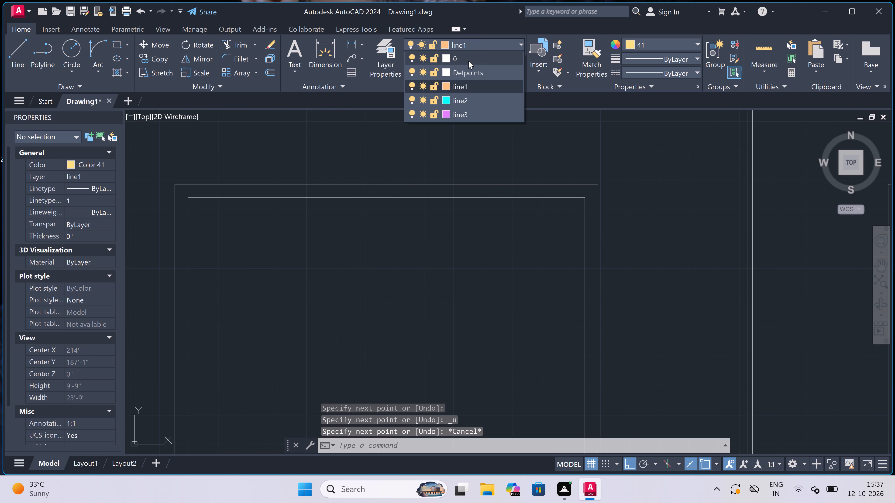
left_click(467, 61)
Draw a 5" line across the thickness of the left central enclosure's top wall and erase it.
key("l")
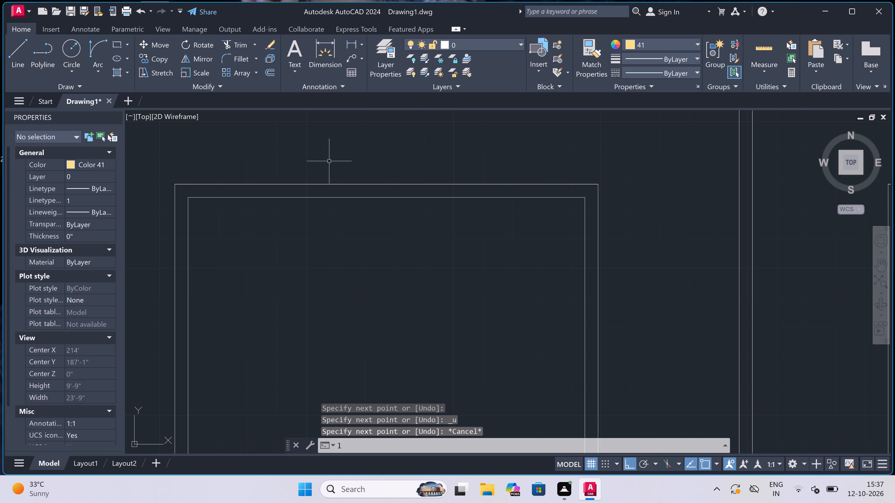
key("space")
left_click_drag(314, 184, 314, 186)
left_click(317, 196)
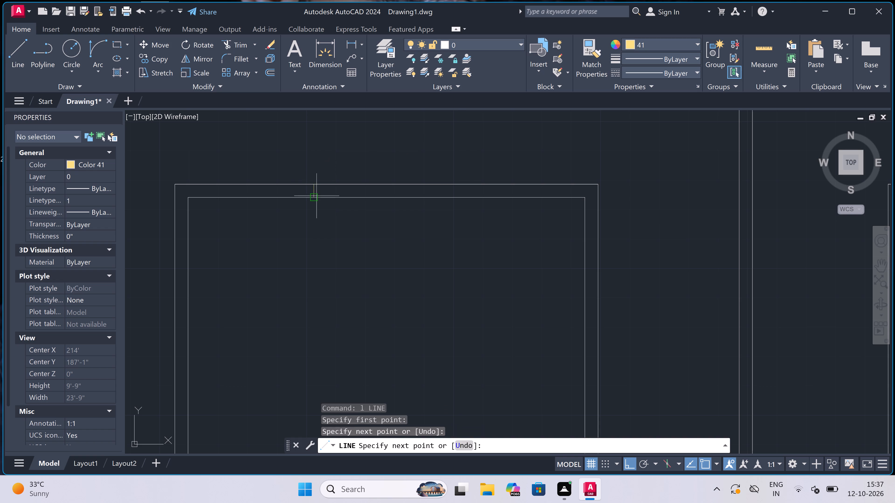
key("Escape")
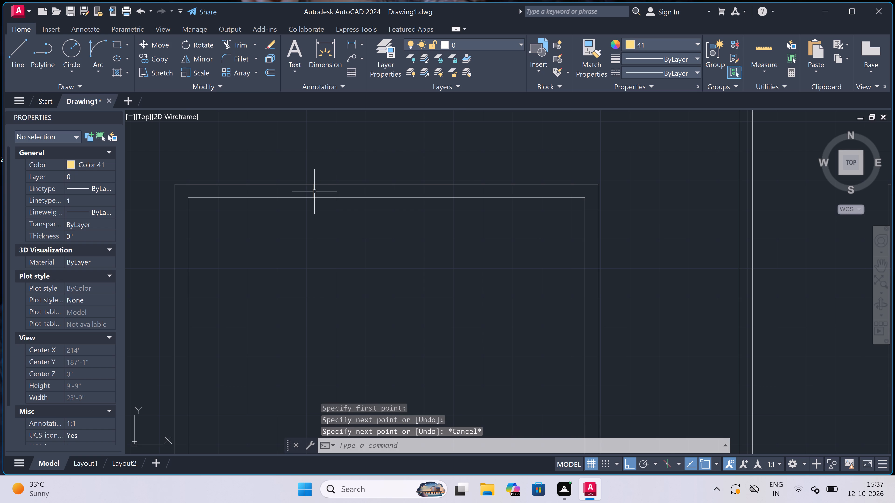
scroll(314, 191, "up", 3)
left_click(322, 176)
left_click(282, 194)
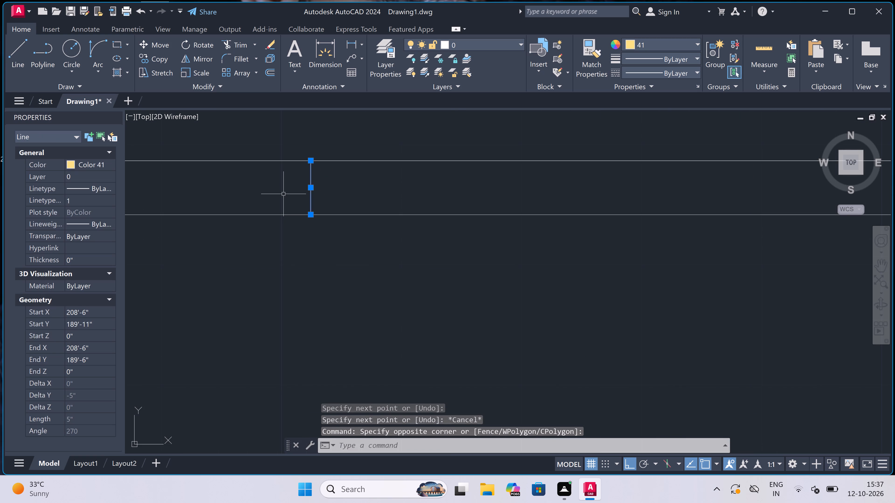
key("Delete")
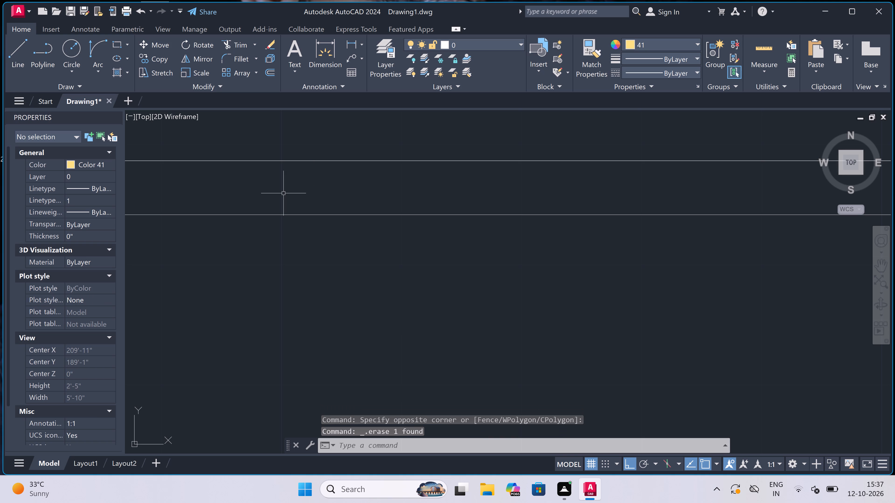
Set the current object colour to ByLayer, keeping layer 0 current.
left_click(478, 38)
double_click(462, 56)
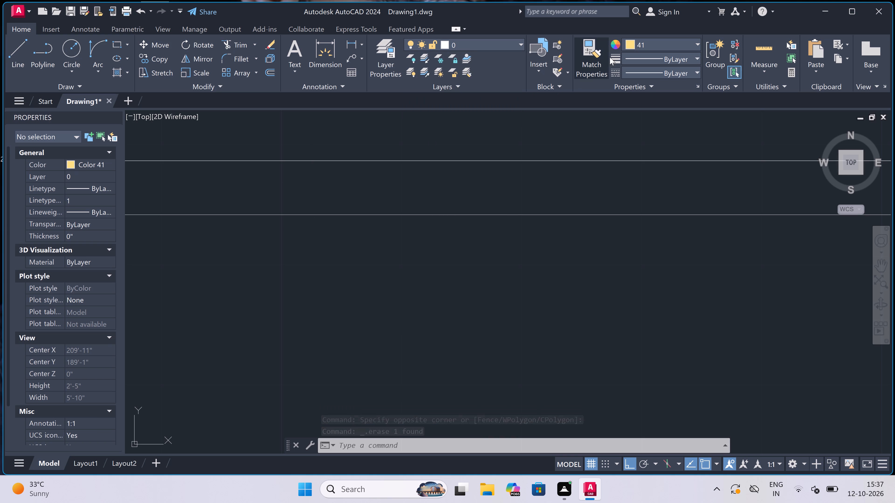
double_click(648, 39)
double_click(644, 43)
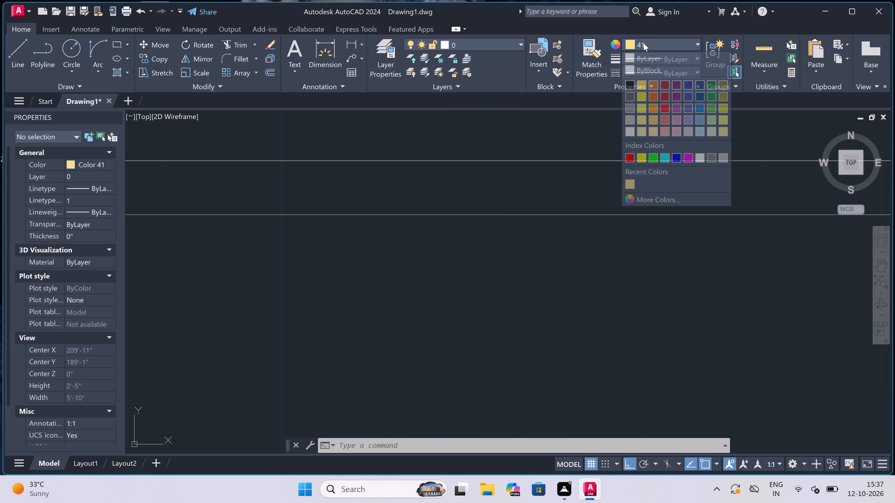
left_click(649, 40)
double_click(652, 52)
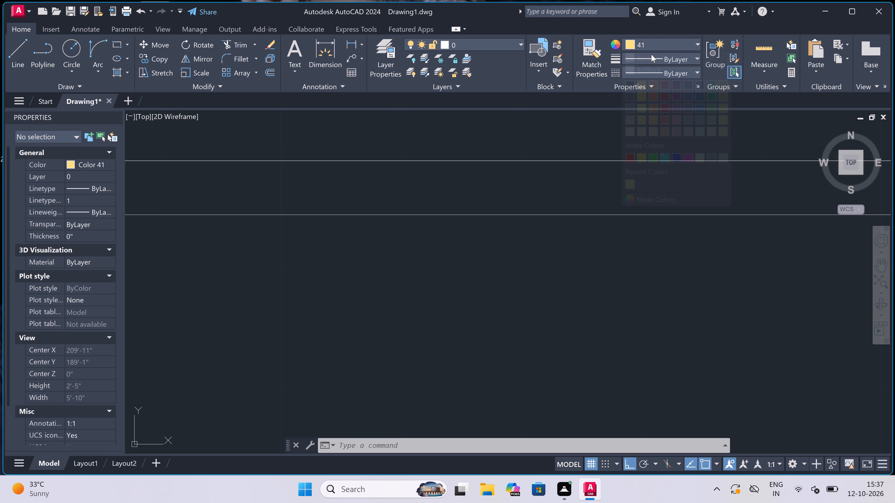
left_click(666, 41)
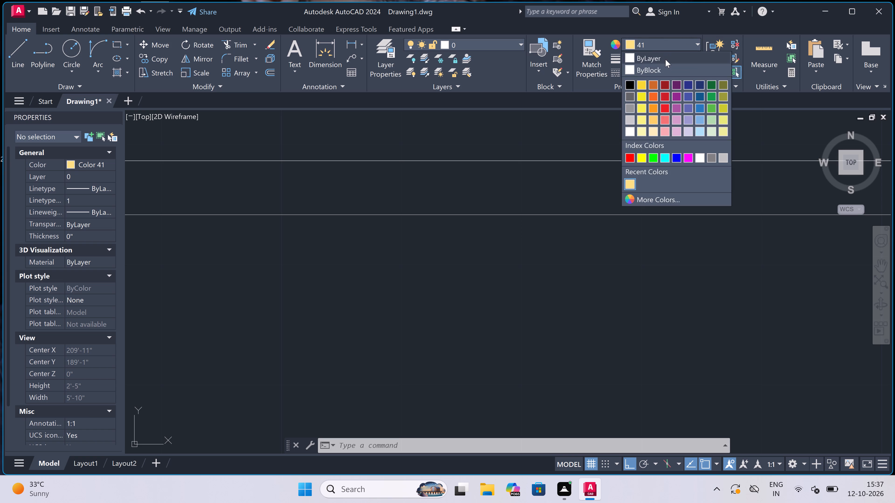
left_click(665, 60)
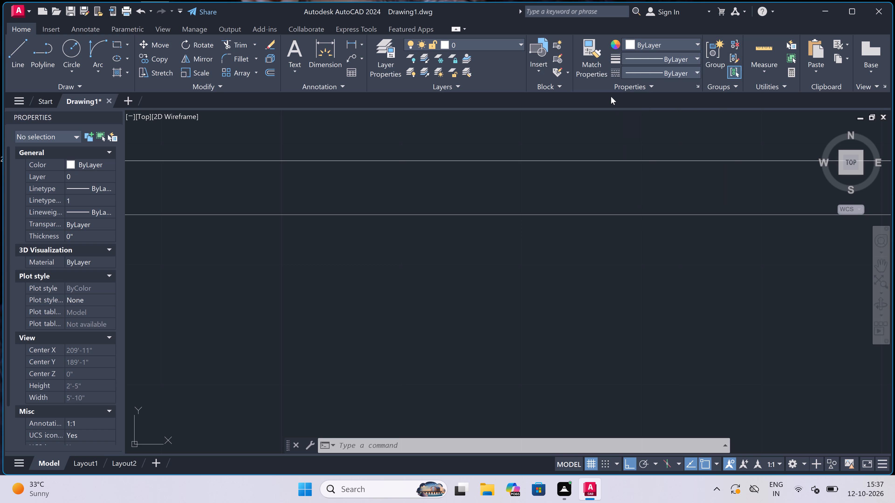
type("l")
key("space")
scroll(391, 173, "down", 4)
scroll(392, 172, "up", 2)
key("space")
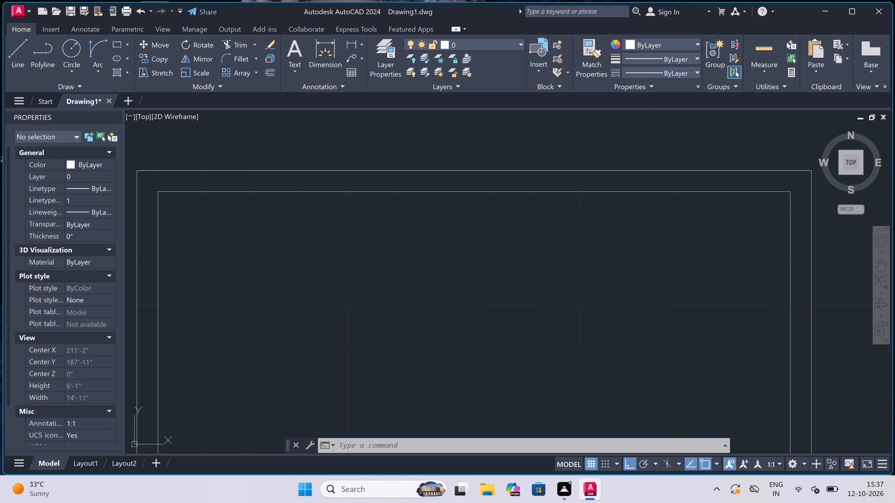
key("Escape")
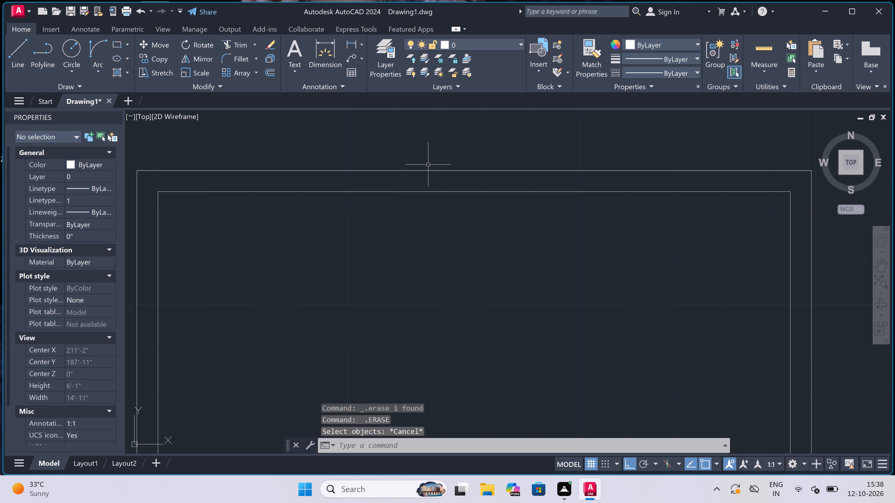
Draw a short line across the thickness of the left central enclosure's top wall, near the middle of its length.
key("l")
key("space")
left_click(428, 169)
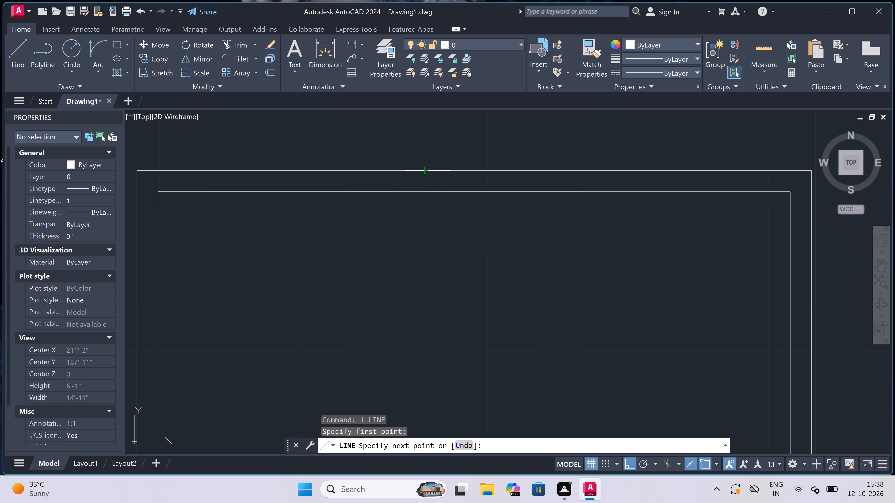
left_click(427, 190)
key("Escape")
Draw a cross line at the right end of that top wall, flush with the side wall's inner face, plus a centre line back to the first cross line.
scroll(376, 190, "down", 1)
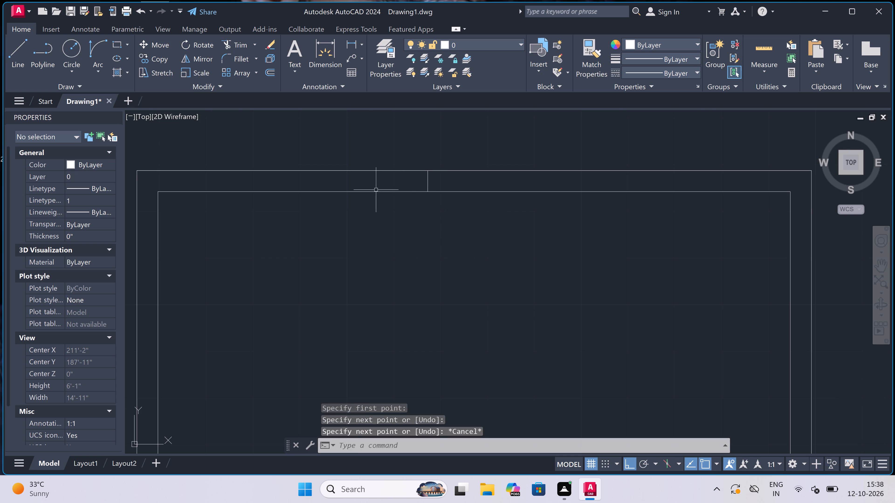
scroll(376, 190, "down", 2)
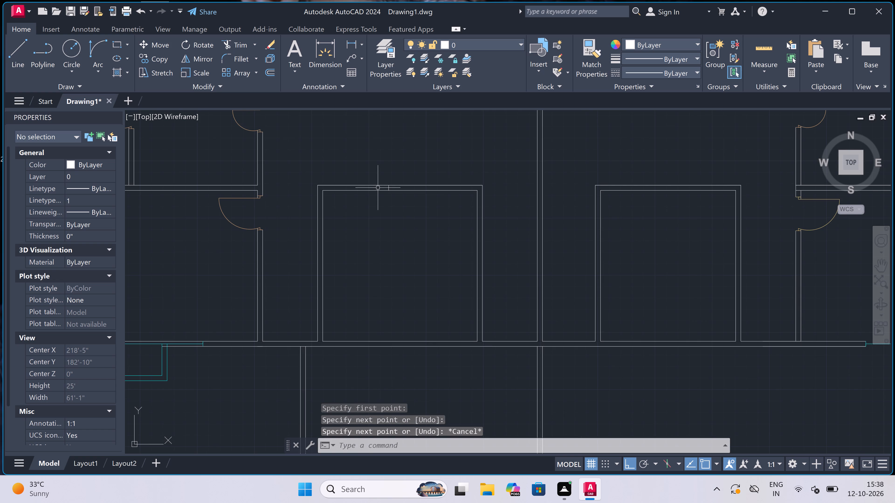
scroll(383, 188, "down", 1)
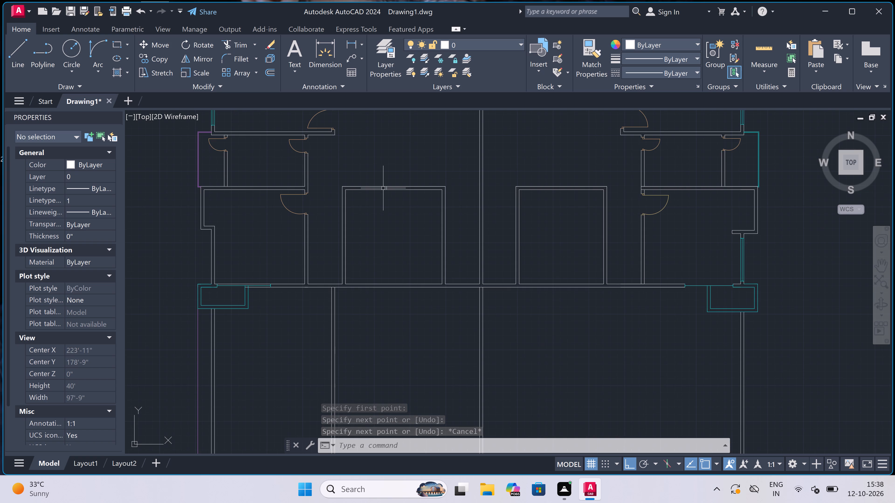
scroll(433, 190, "up", 2)
scroll(454, 184, "up", 1)
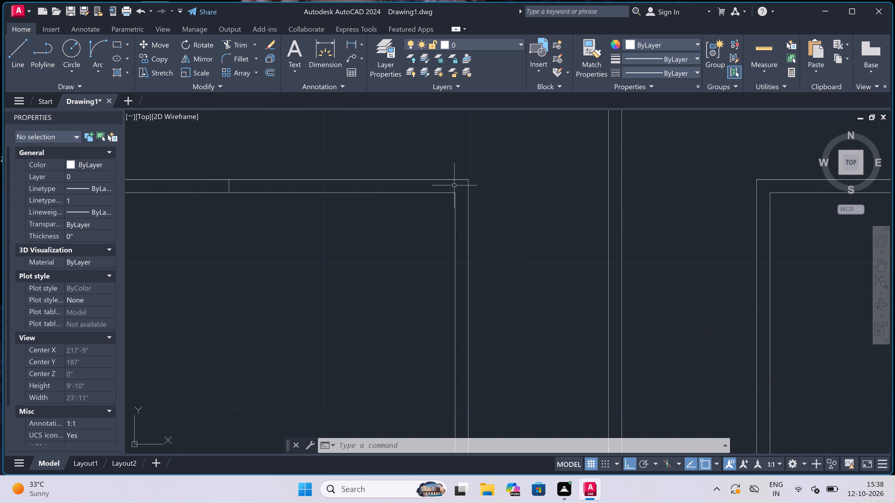
key("space")
left_click(453, 195)
left_click(452, 182)
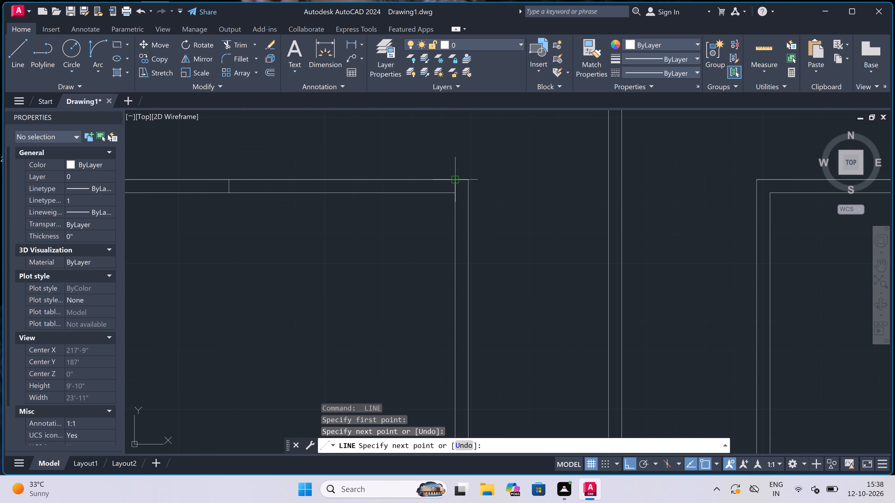
left_click(452, 188)
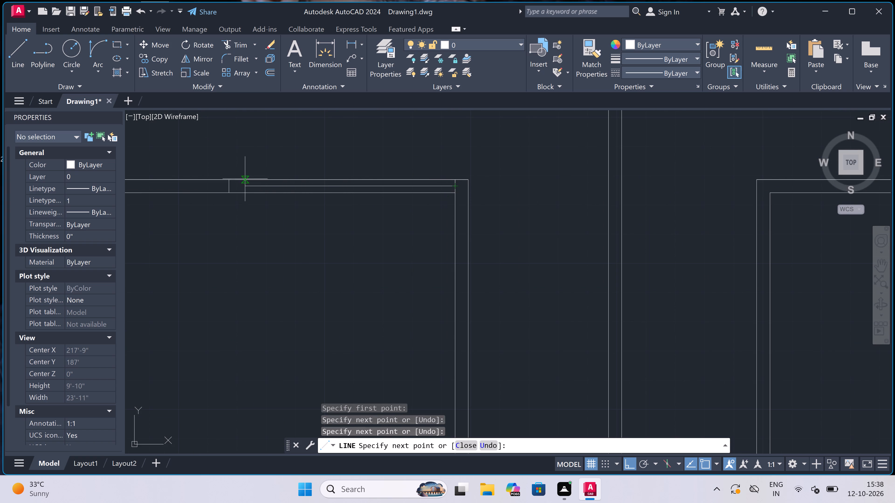
left_click(234, 185)
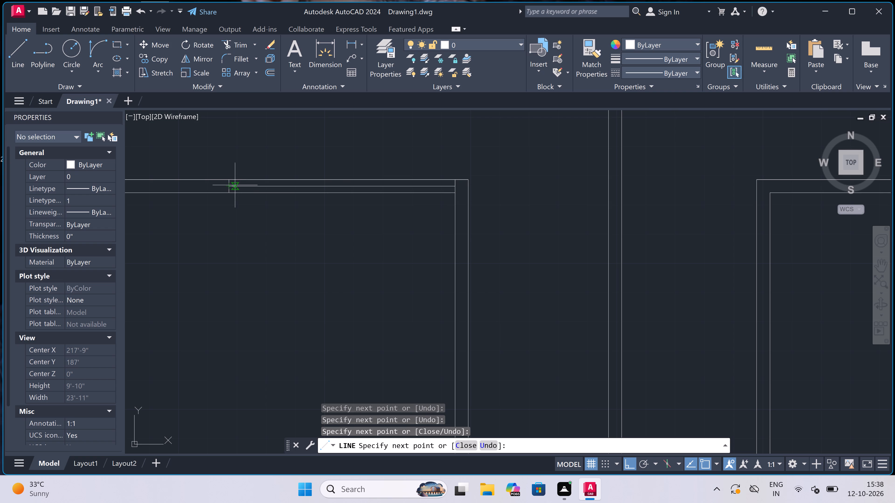
key("Escape")
Trim both top-wall faces between the two cross lines of the left enclosure, leaving the centre line across the opening.
key("t")
key("r")
key("space")
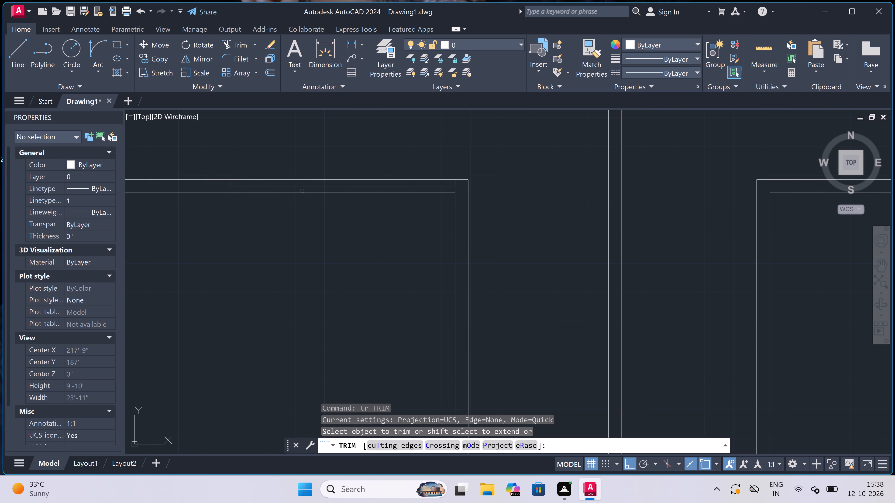
left_click(302, 191)
left_click(295, 209)
left_click(298, 182)
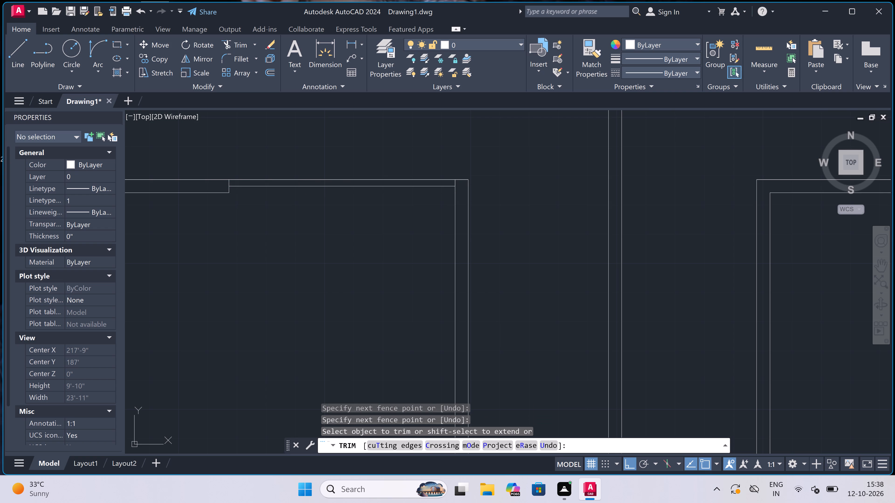
left_click(299, 172)
key("Escape")
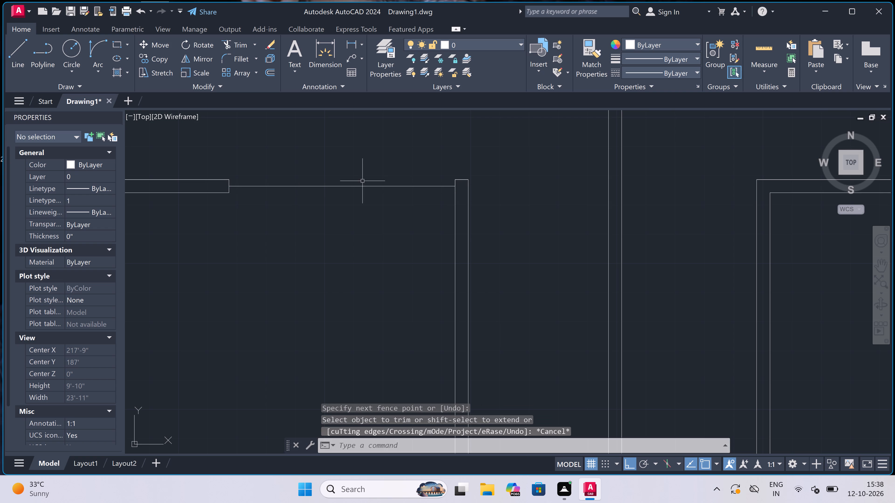
Draw two cross lines in the left enclosure's right wall, joined by a vertical centre line between them.
key("l")
key("space")
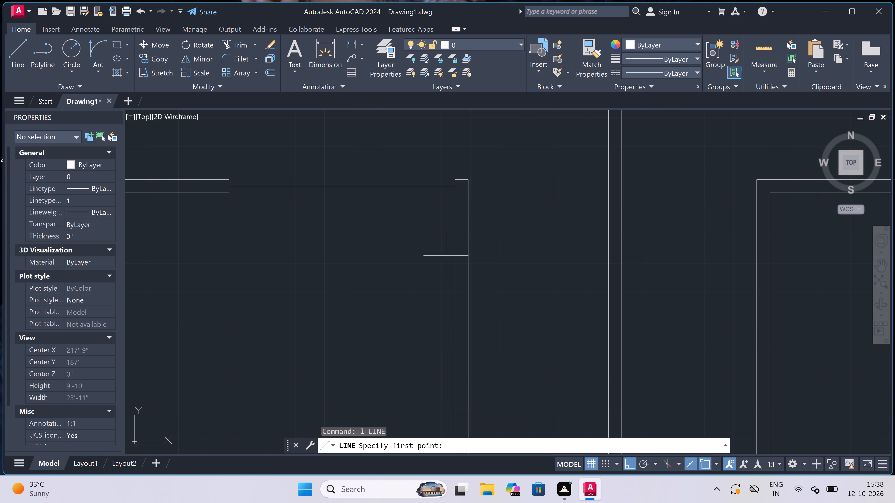
scroll(466, 258, "down", 2)
scroll(464, 306, "up", 1)
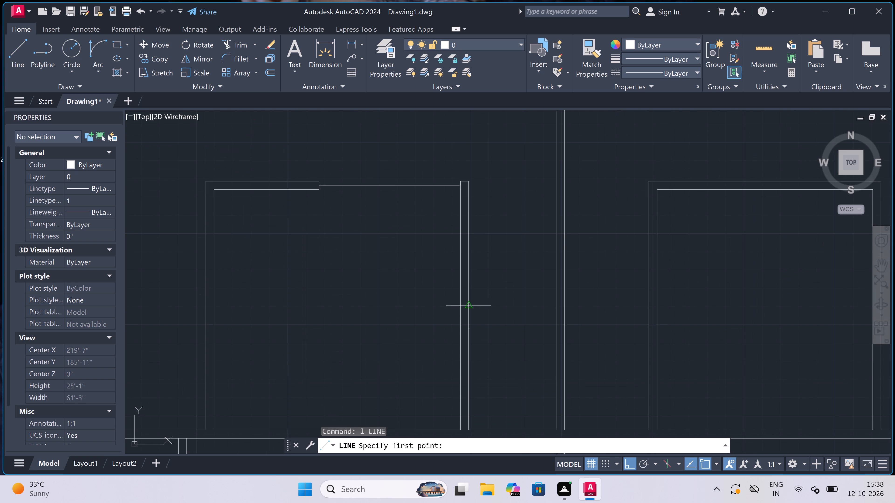
left_click(463, 344)
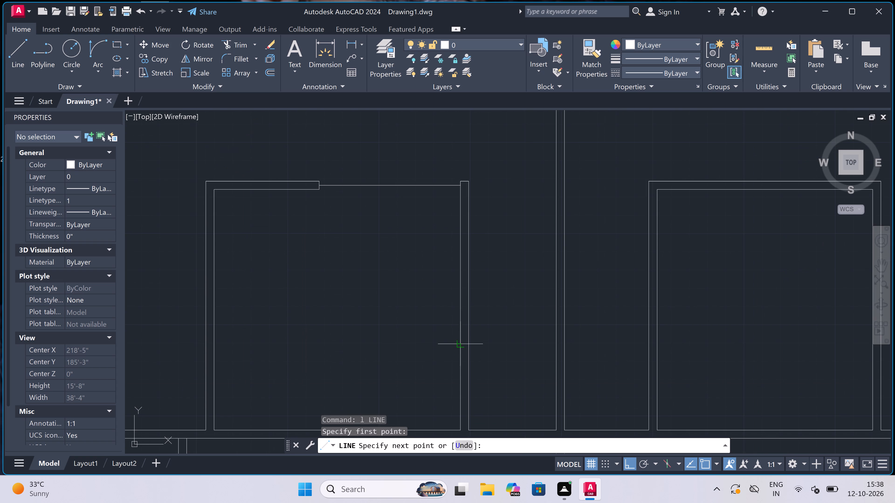
left_click(466, 342)
left_click_drag(466, 342, 467, 336)
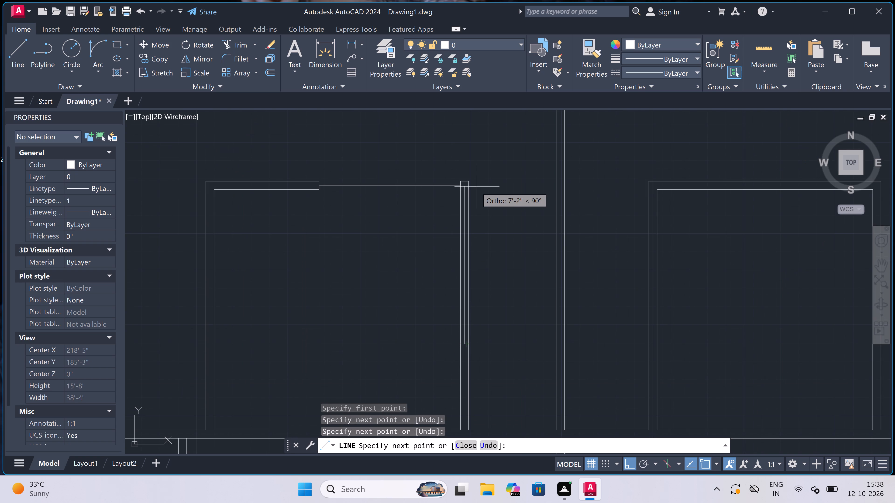
scroll(466, 236, "up", 2)
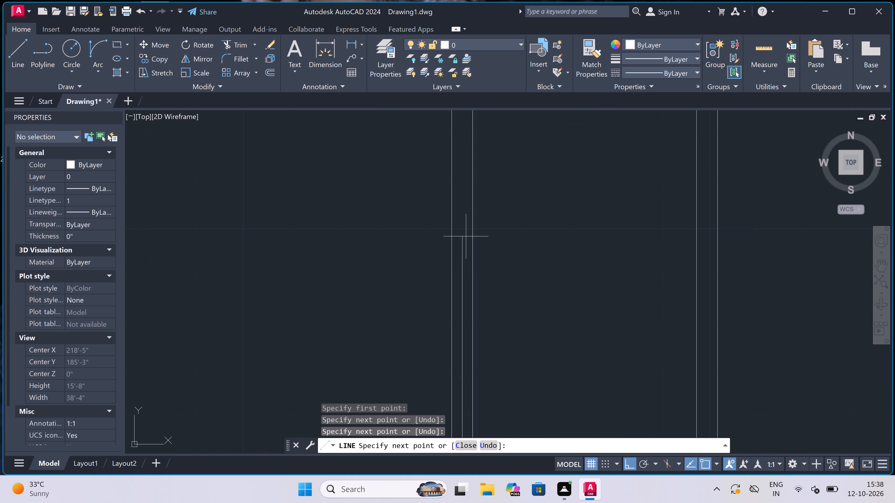
left_click(463, 241)
left_click(450, 241)
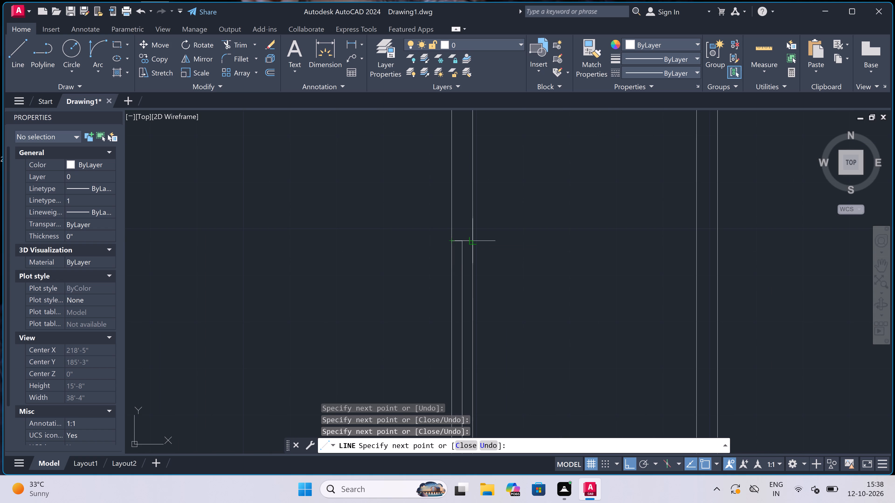
left_click(474, 242)
key("Escape")
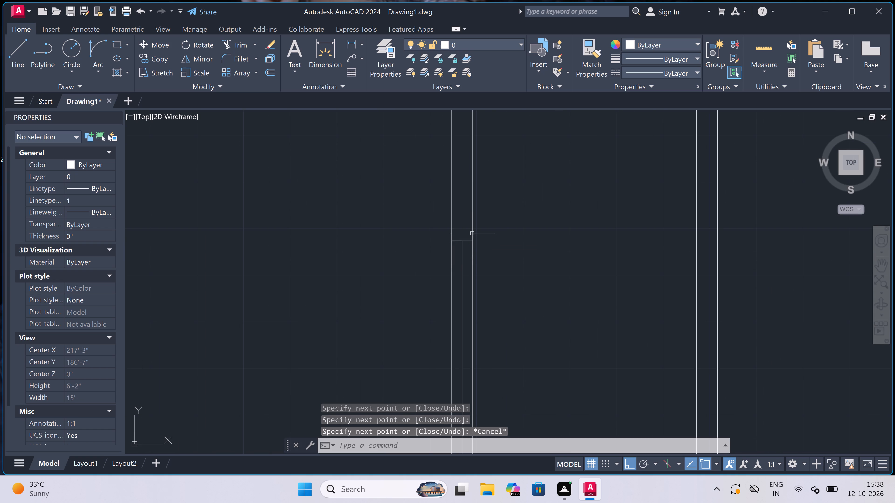
Trim both faces of the left enclosure's right wall between its cross lines, leaving the centre line across the opening.
key("t")
type("r")
key("space")
scroll(472, 232, "down", 3)
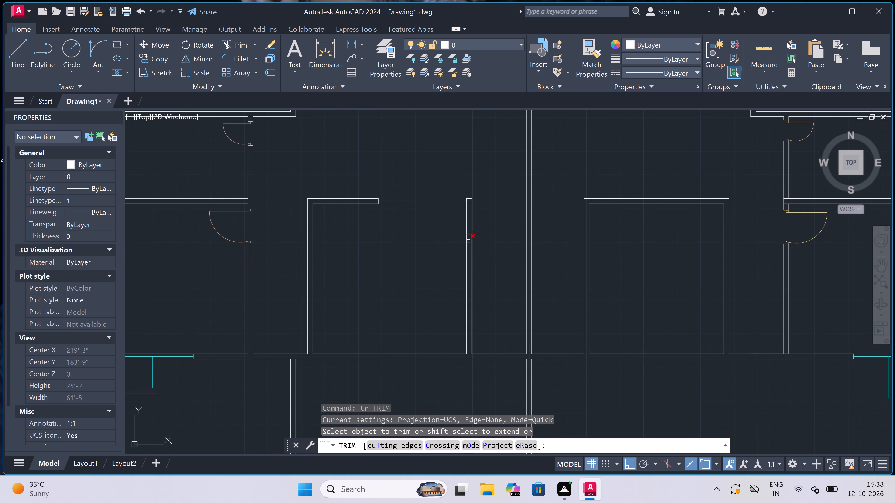
scroll(471, 249, "up", 1)
left_click(471, 249)
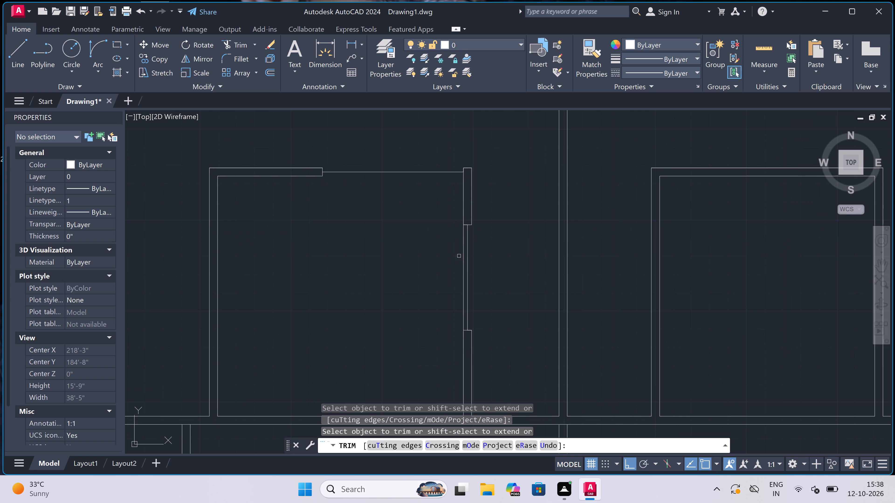
left_click(464, 250)
scroll(431, 235, "down", 4)
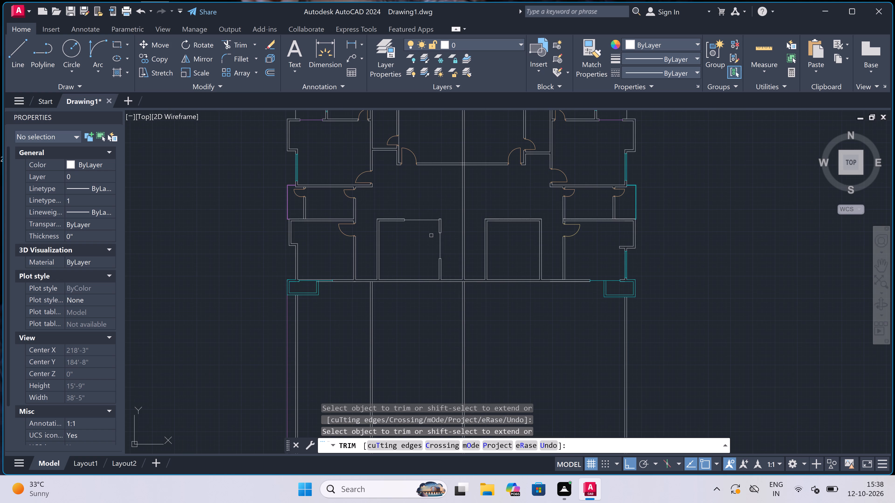
key("Escape")
Draw a short line across the thickness of the right central enclosure's top wall, near the middle of its length.
scroll(409, 247, "down", 2)
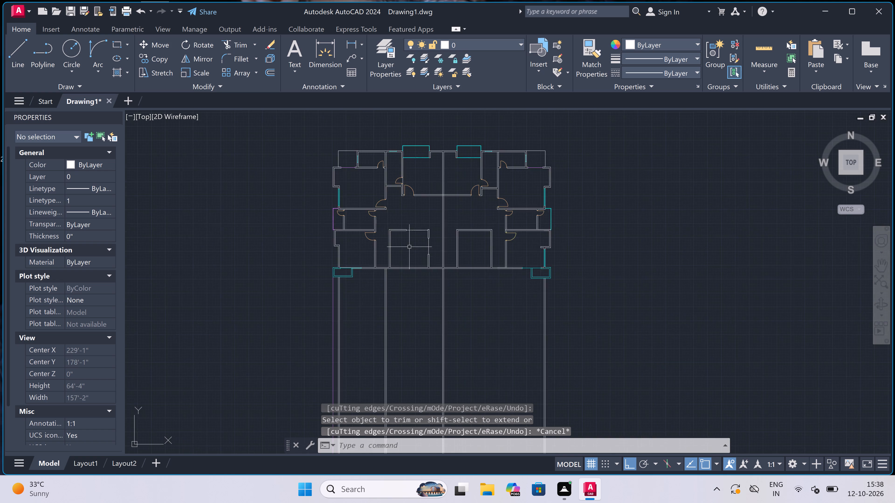
scroll(447, 238, "up", 3)
scroll(469, 235, "up", 1)
key("l")
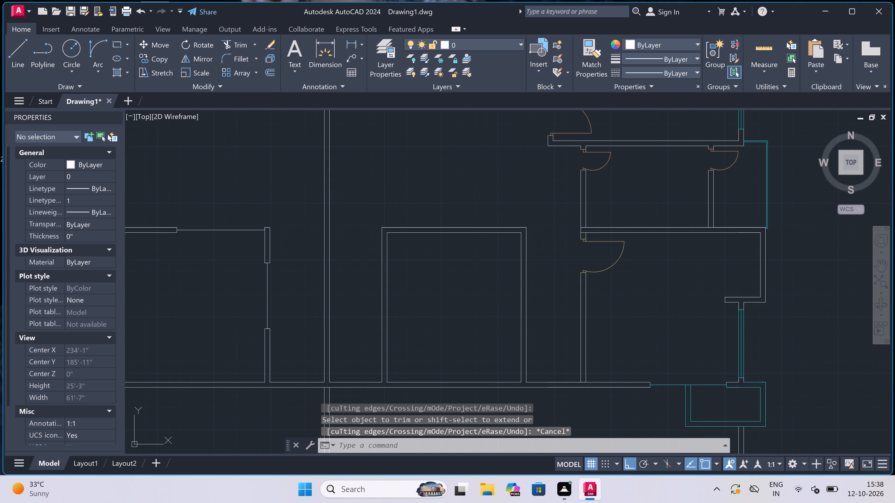
key("space")
left_click(467, 235)
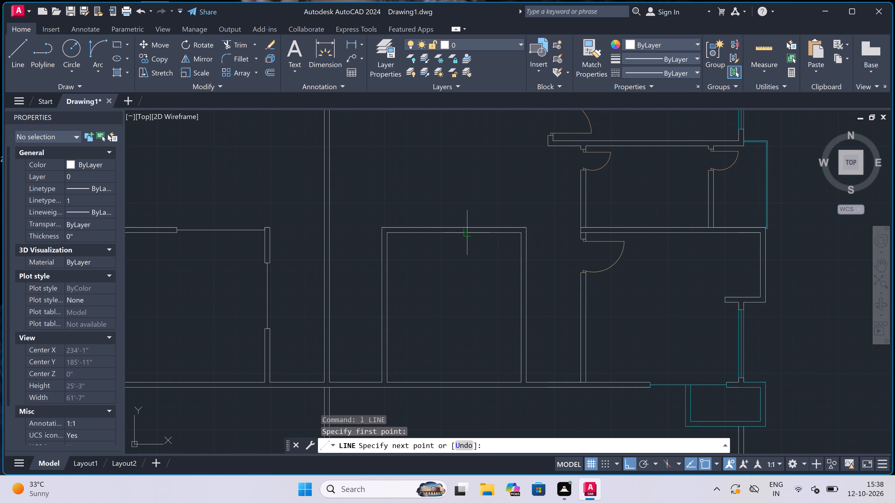
left_click(467, 228)
left_click(466, 231)
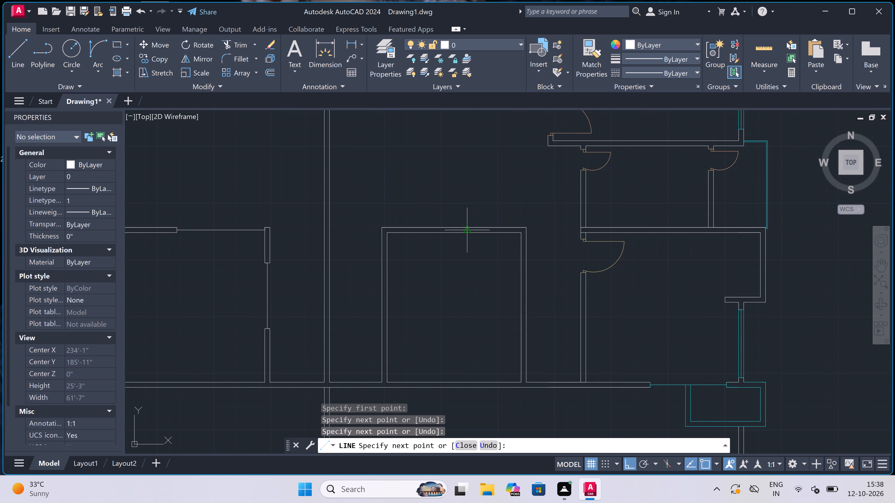
scroll(389, 227, "up", 3)
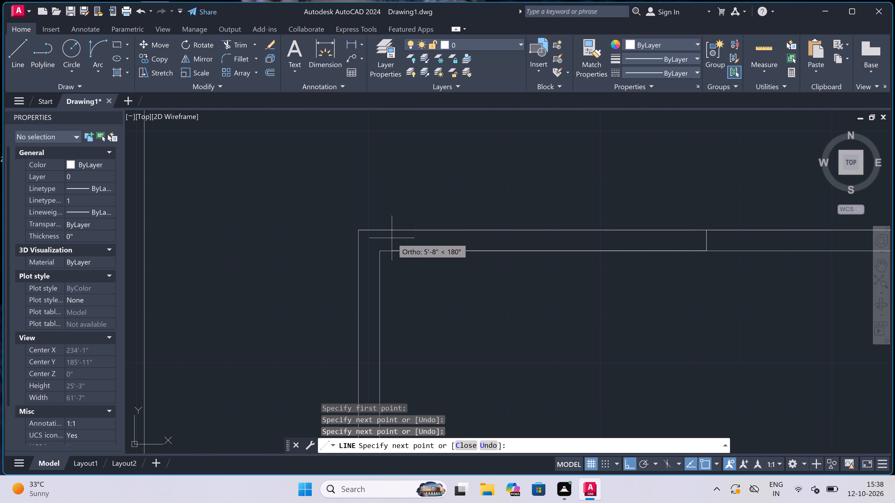
key("Escape")
Draw a cross line at the left end of the right enclosure's top wall, plus a centre line to the wall's middle cross line.
key("space")
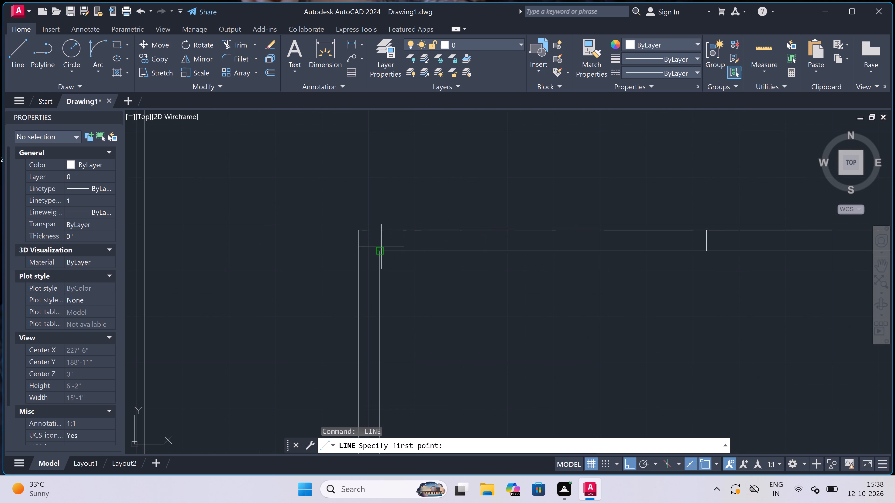
left_click_drag(381, 248, 381, 246)
left_click(383, 234)
left_click_drag(382, 243, 403, 244)
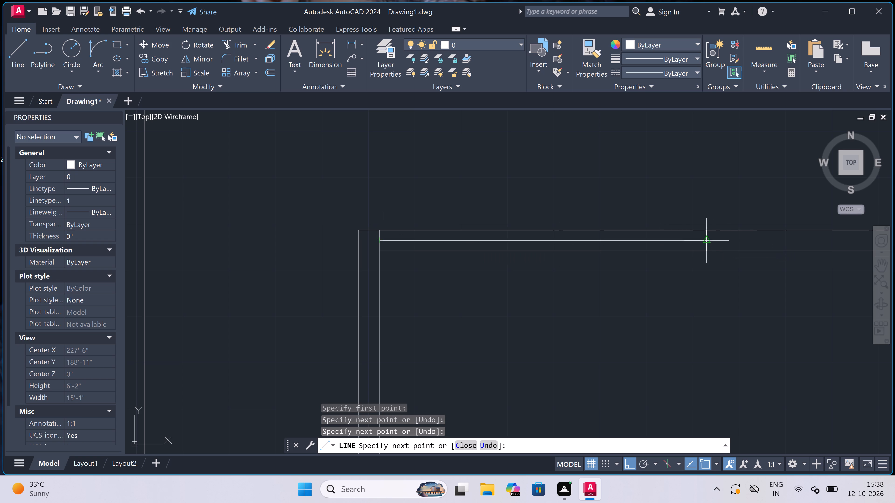
left_click(707, 239)
key("Escape")
Trim both top-wall faces between the right enclosure's two cross lines, leaving the centre line across the opening.
type("tr")
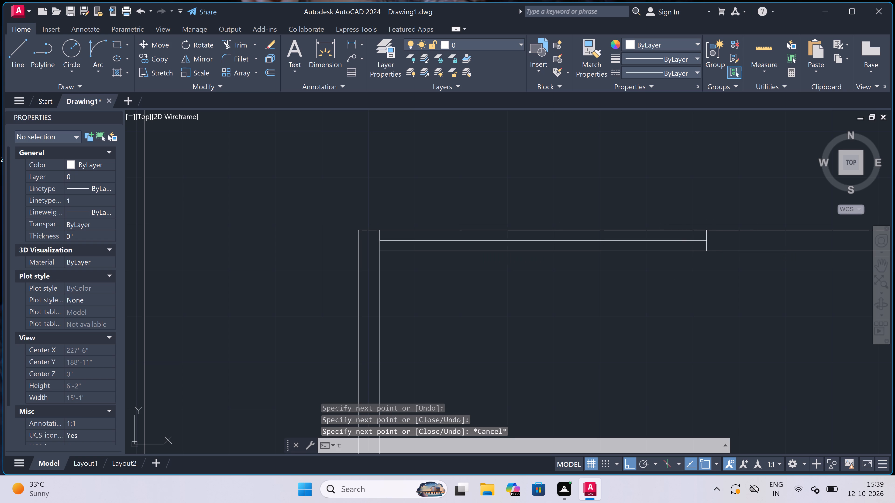
key("space")
left_click(588, 250)
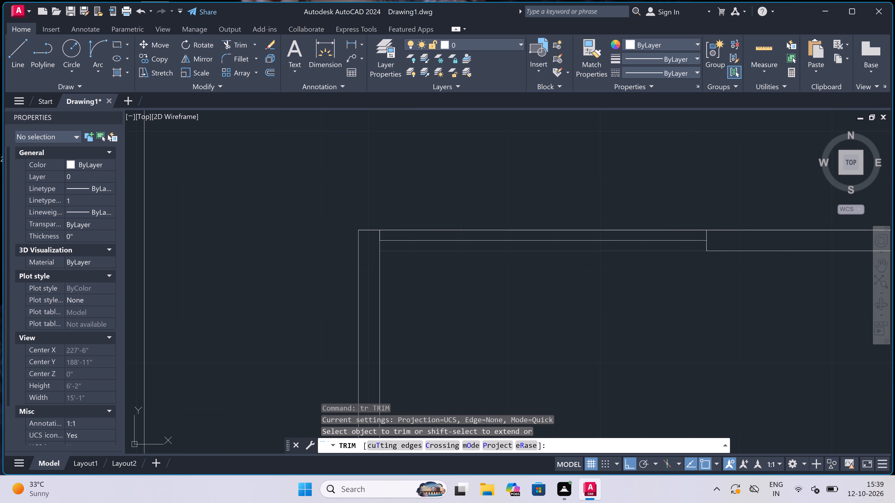
left_click(571, 230)
double_click(571, 230)
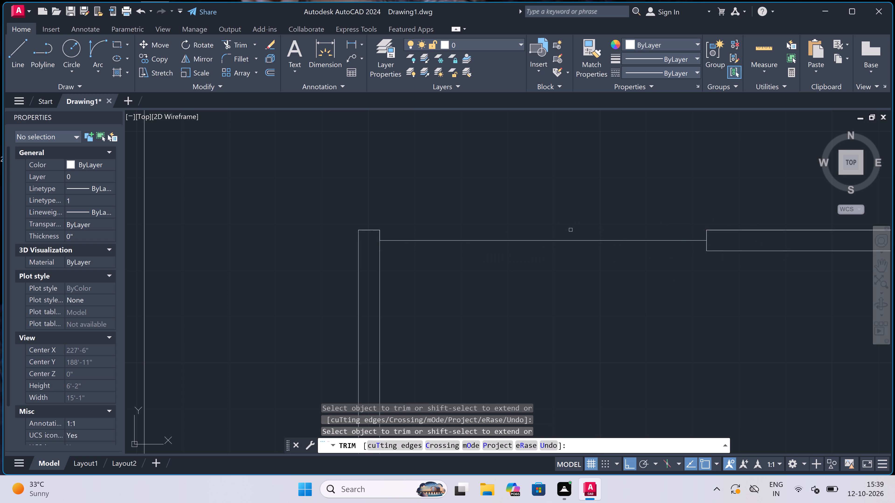
key("Escape")
scroll(486, 213, "down", 3)
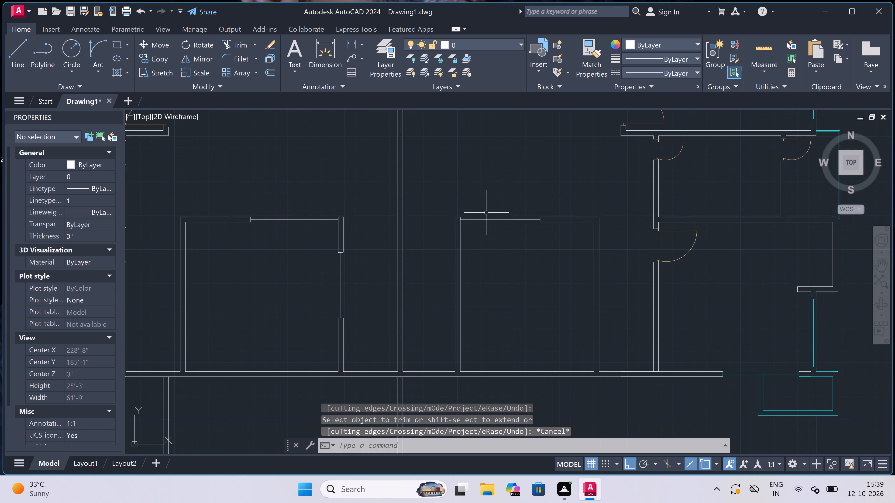
Draw two cross lines in the right enclosure's left wall joined by a centre line, the lower one level with the left enclosure's opening.
scroll(486, 213, "up", 2)
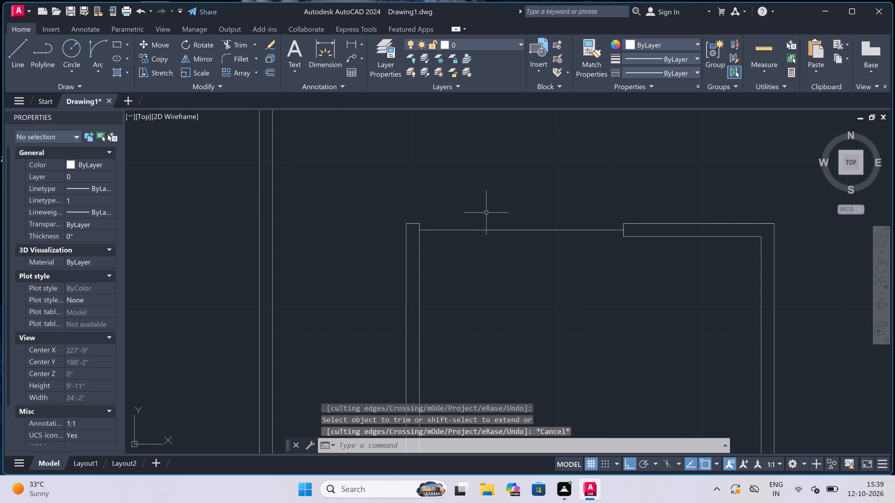
type("l")
key("space")
scroll(486, 213, "down", 1)
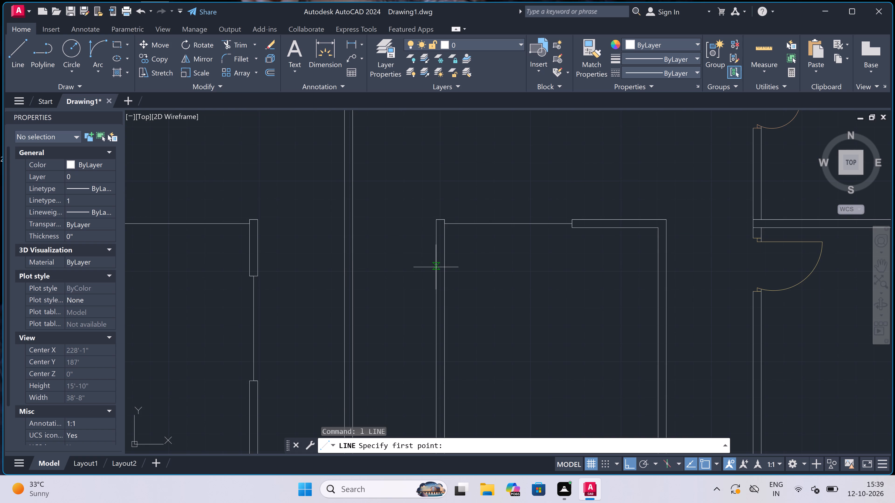
left_click(436, 270)
left_click(443, 265)
left_click(442, 268)
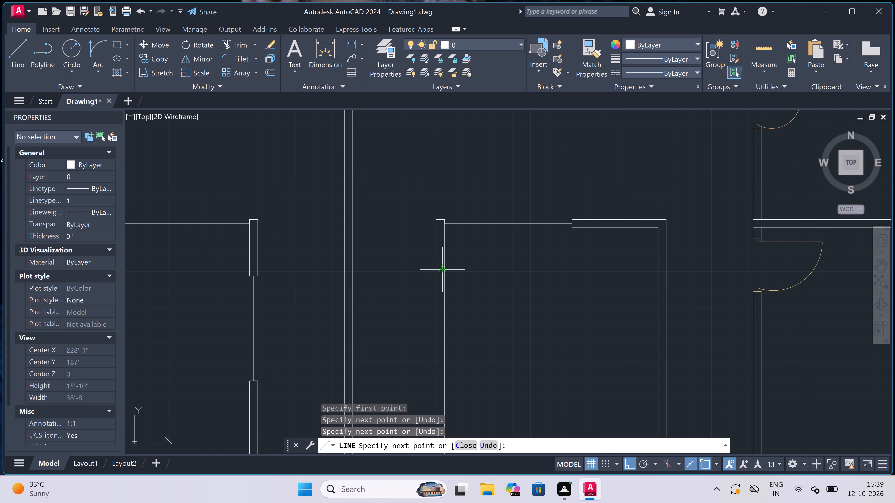
scroll(442, 268, "down", 2)
scroll(443, 299, "up", 4)
scroll(431, 312, "down", 1)
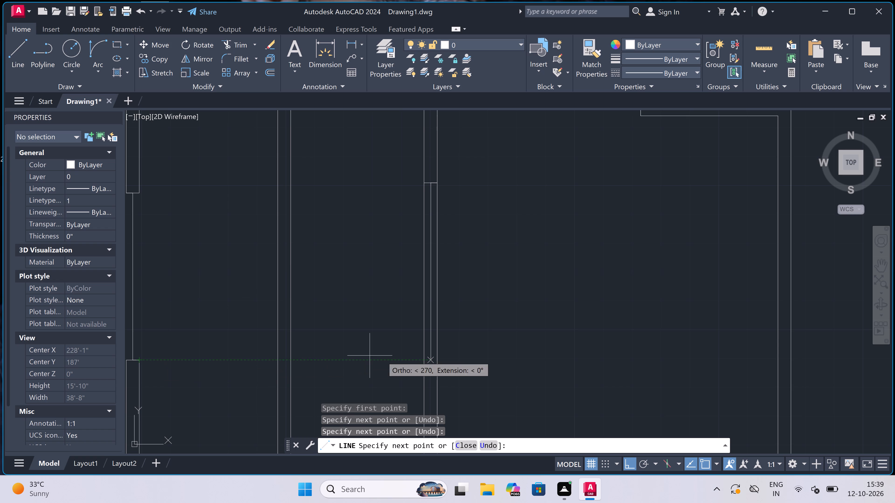
left_click(430, 361)
scroll(429, 360, "up", 1)
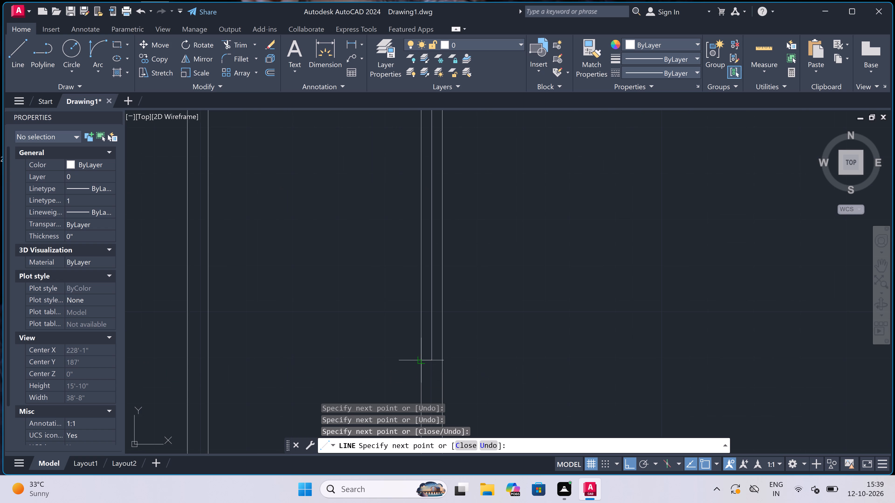
left_click(421, 360)
left_click(446, 358)
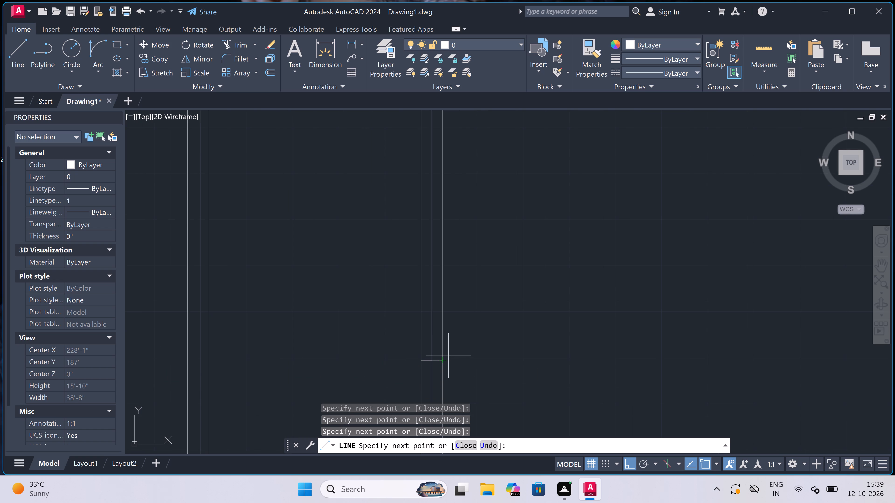
key("Escape")
Trim both faces of the right enclosure's left wall between its cross lines, leaving the centre line across the opening.
type("tr")
key("space")
scroll(450, 350, "down", 3)
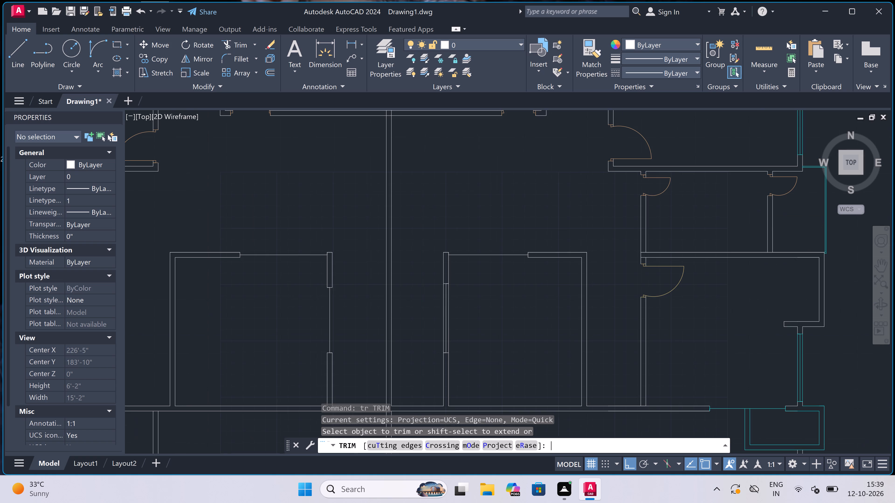
left_click(450, 331)
scroll(445, 326, "up", 2)
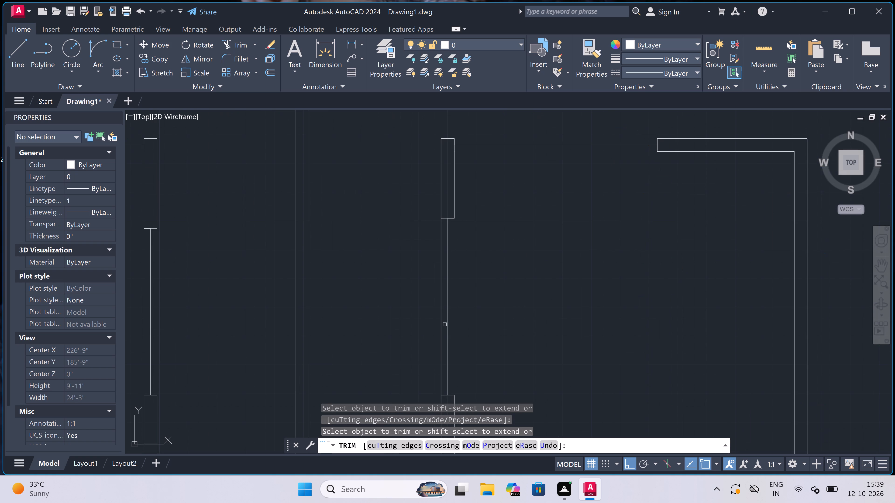
left_click(442, 320)
scroll(412, 297, "down", 4)
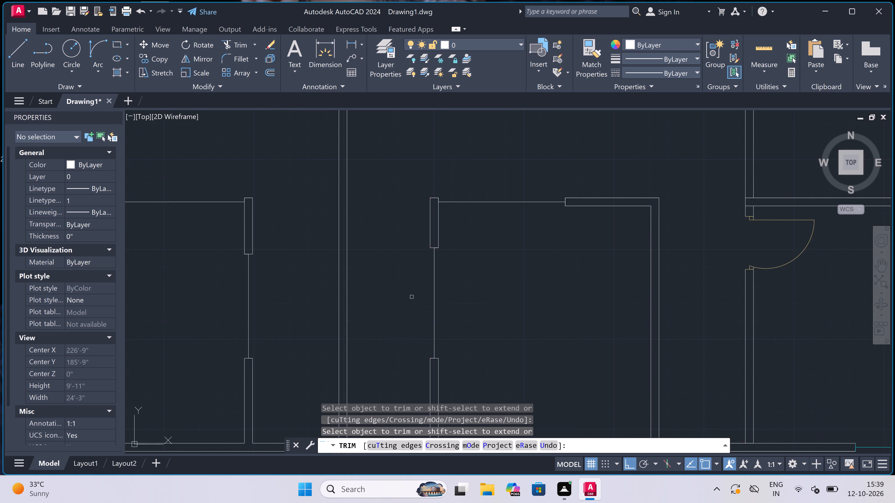
key("Escape")
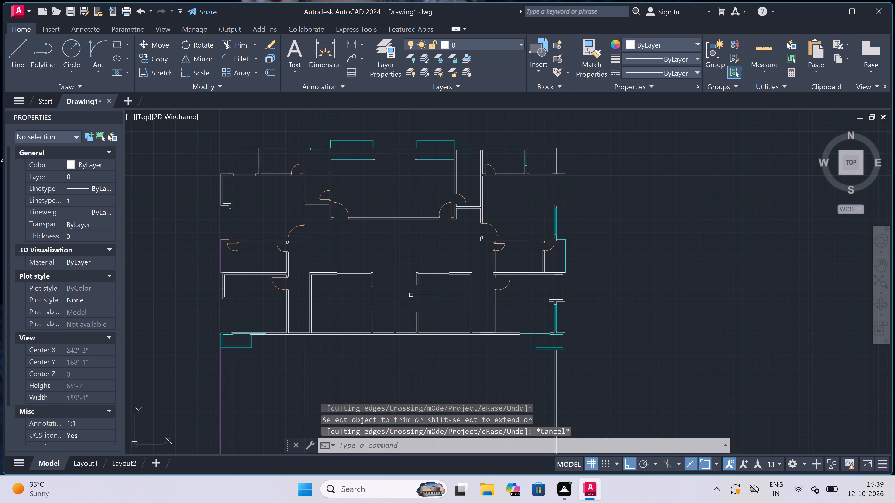
On layer line1, draw a jamb across the bottom wall just left of the central wall, with a 2" return and 3' upright door leaf.
scroll(398, 260, "up", 1)
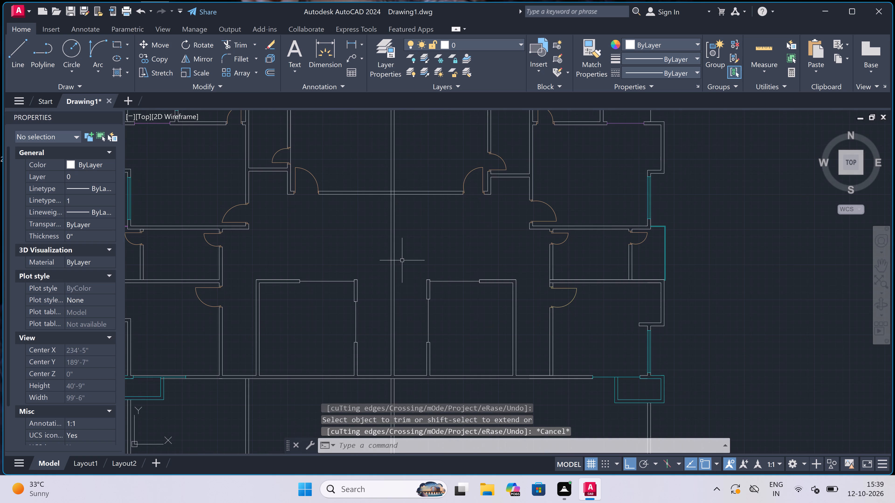
scroll(403, 260, "down", 1)
scroll(403, 260, "up", 1)
left_click(485, 42)
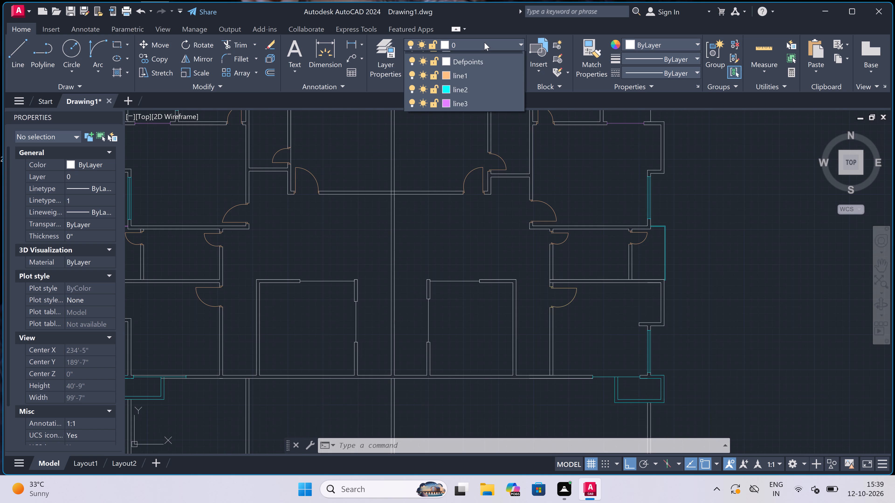
left_click(462, 85)
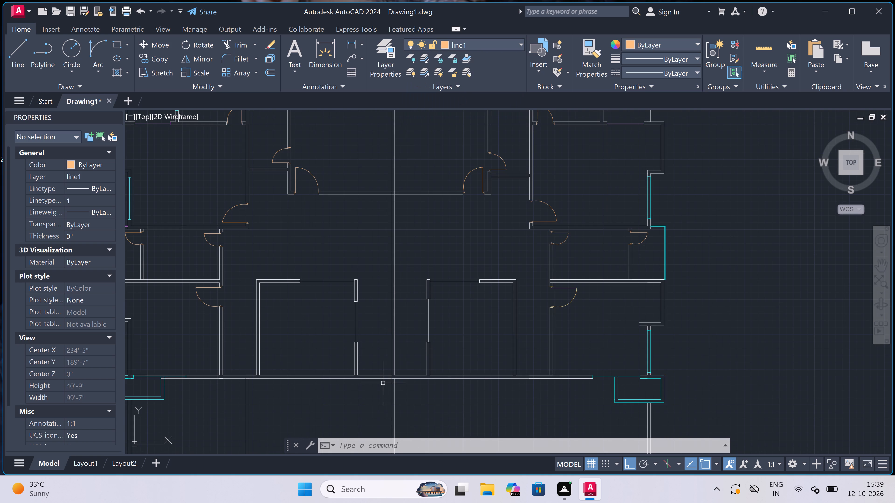
scroll(387, 377, "up", 3)
key("l")
key("space")
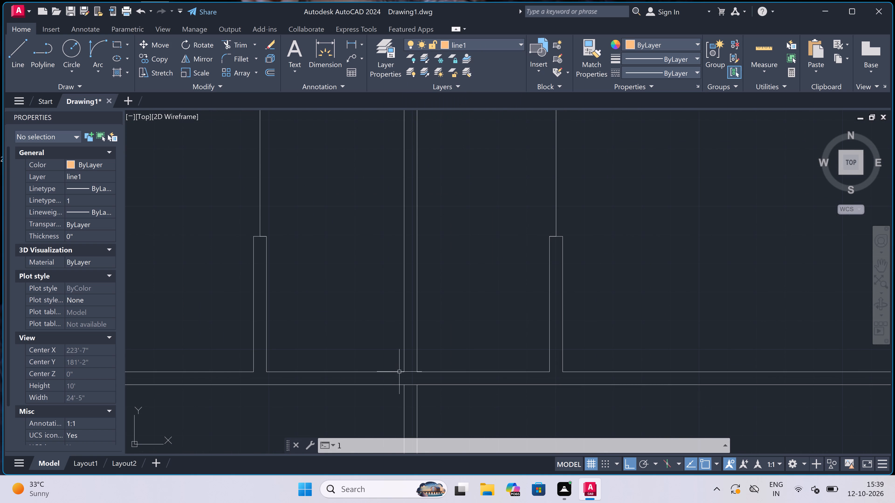
scroll(385, 383, "up", 2)
left_click(414, 353)
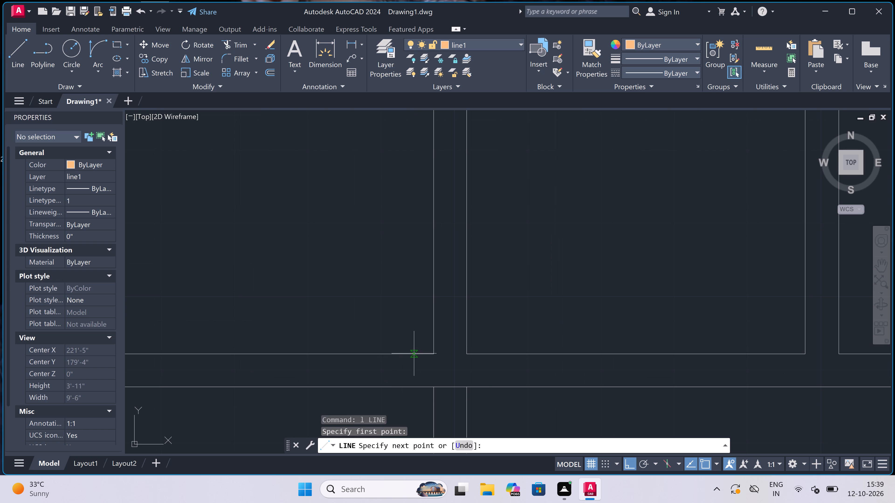
left_click(414, 388)
left_click_drag(418, 370, 415, 370)
type("2\"")
key("space")
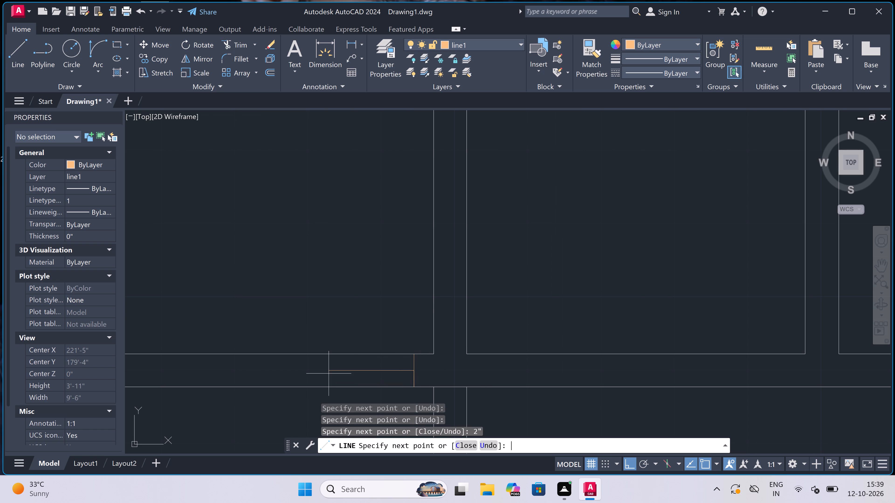
type("3'")
key("space")
key("Escape")
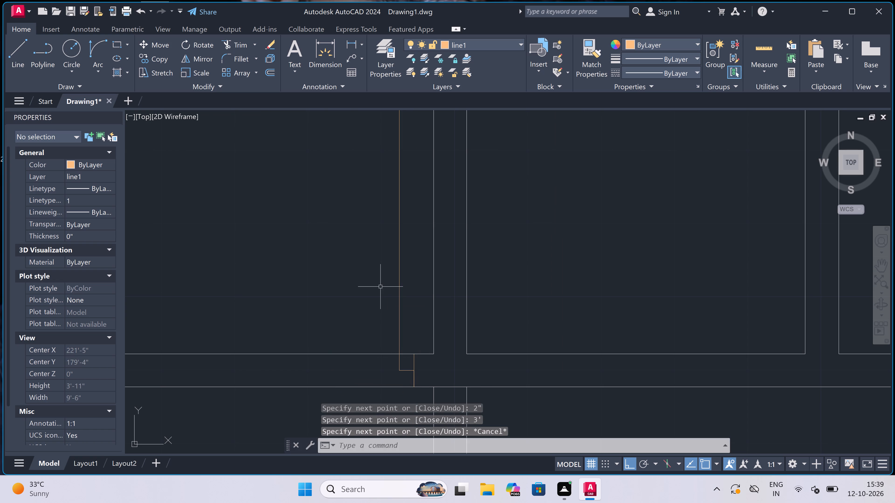
Draw the opposite jamb line across the bottom wall toward the left enclosure, with a 2" return from its midpoint toward the door leaf.
key("space")
scroll(380, 288, "down", 1)
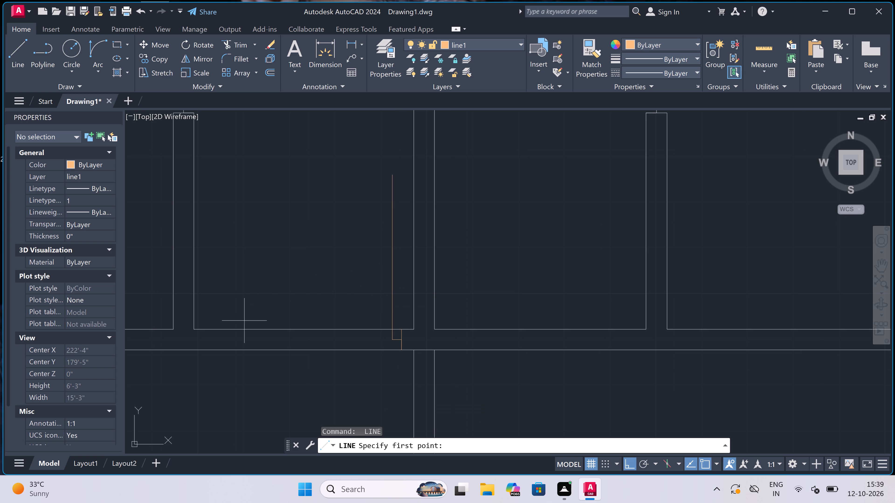
left_click_drag(261, 329, 261, 336)
left_click(258, 351)
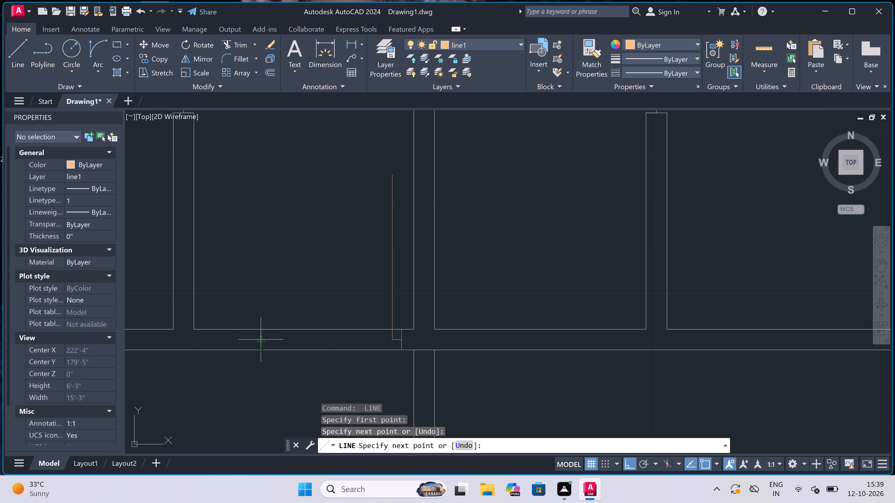
left_click_drag(258, 340, 260, 340)
type("2\"")
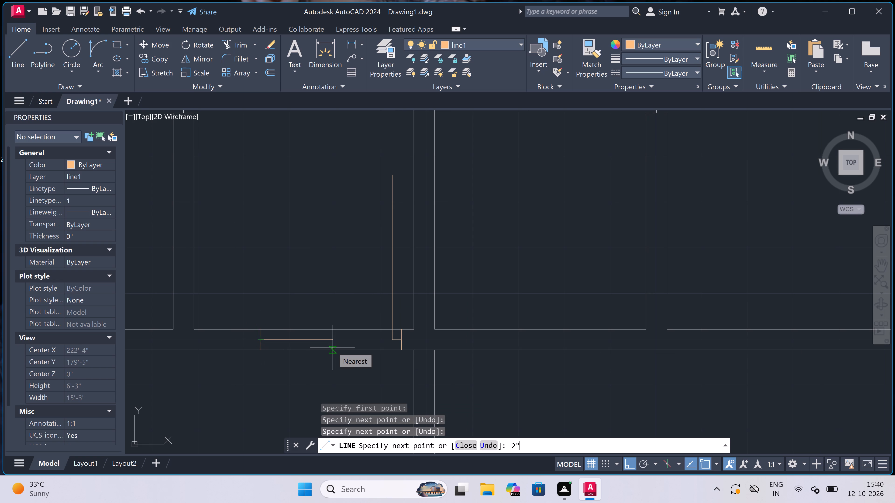
key("space")
key("Escape")
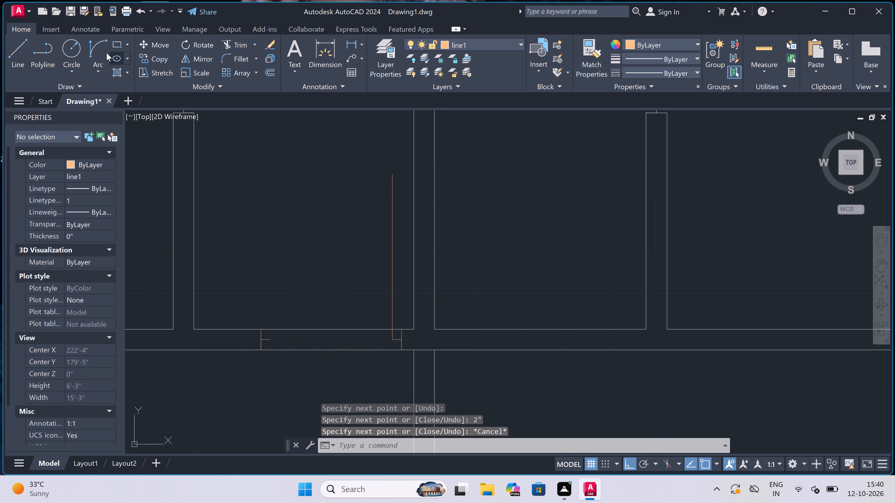
Draw the left door's swing arc from the top of its leaf to the end of the opposite jamb's return.
left_click_drag(101, 44, 106, 48)
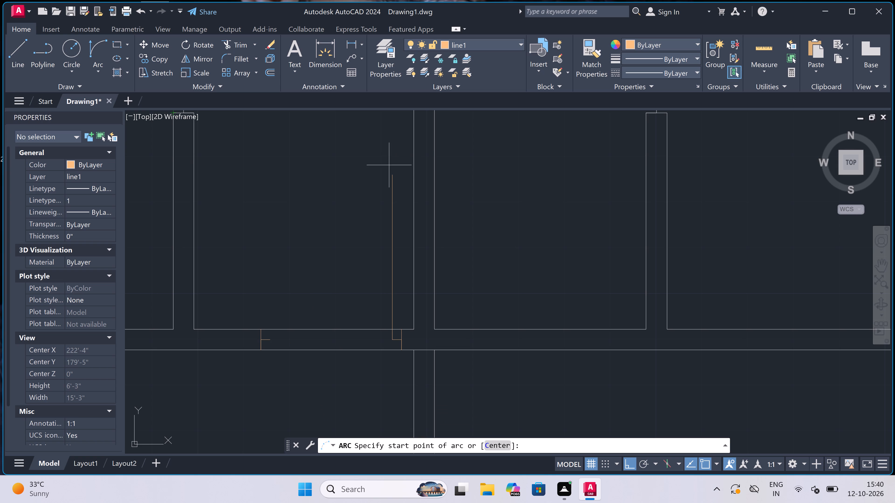
left_click_drag(393, 174, 390, 177)
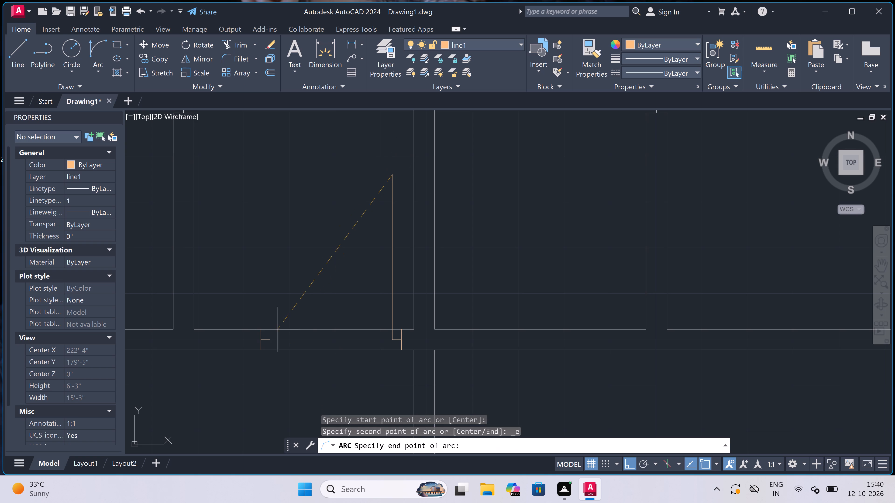
left_click_drag(270, 338, 269, 325)
left_click(256, 270)
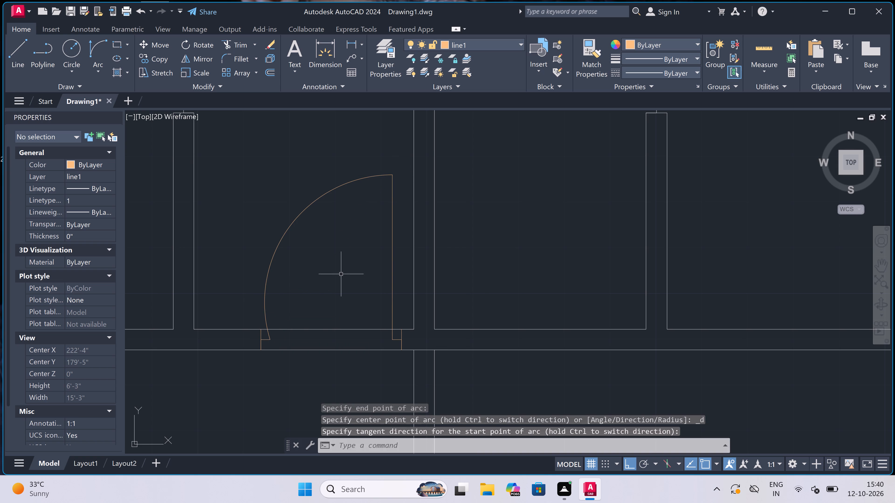
Trim both faces of the bottom wall between the left door's jambs to open the doorway.
key("t")
key("r")
key("space")
left_click(345, 282)
left_click_drag(326, 370, 330, 367)
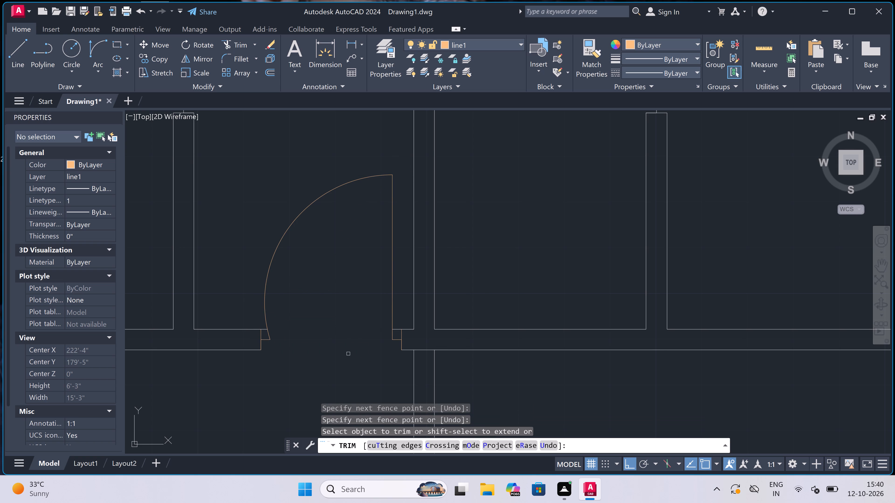
key("Escape")
Draw a jamb across the bottom wall just right of the central wall, with a 2" return and a 3' upright door leaf.
key("l")
key("space")
scroll(461, 350, "up", 3)
left_click_drag(429, 271, 429, 275)
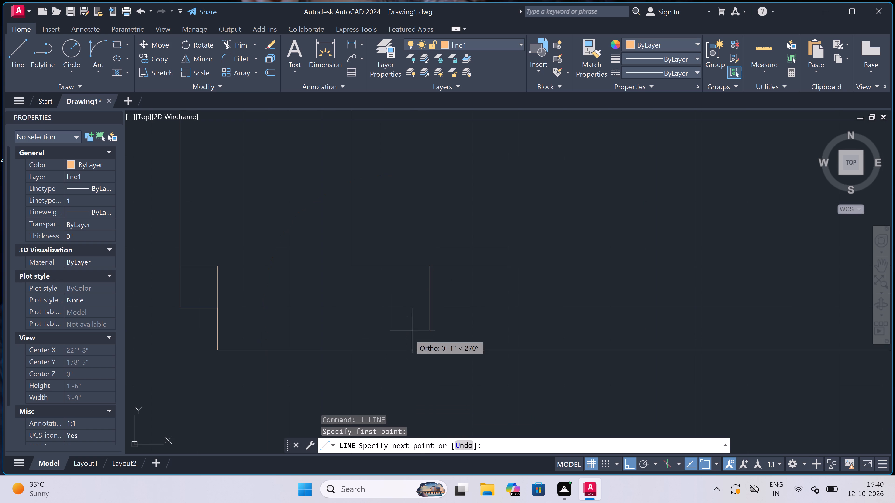
left_click(420, 353)
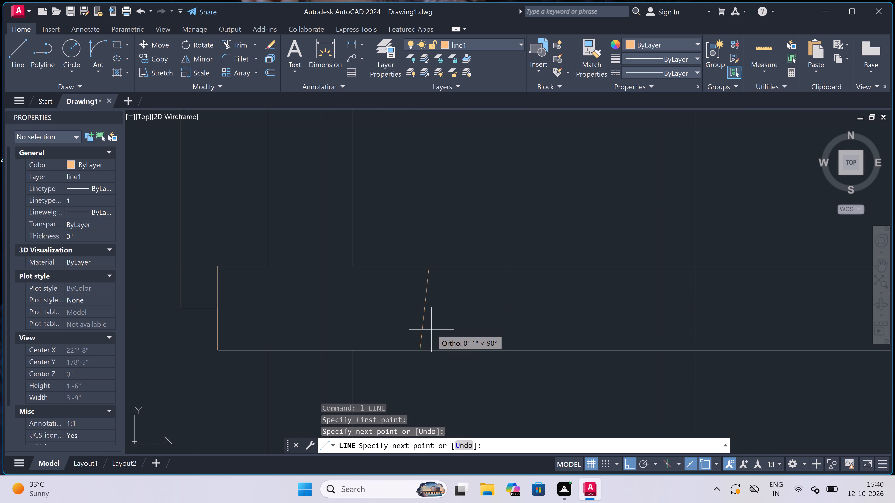
key("ctrl+z")
left_click_drag(428, 349, 429, 346)
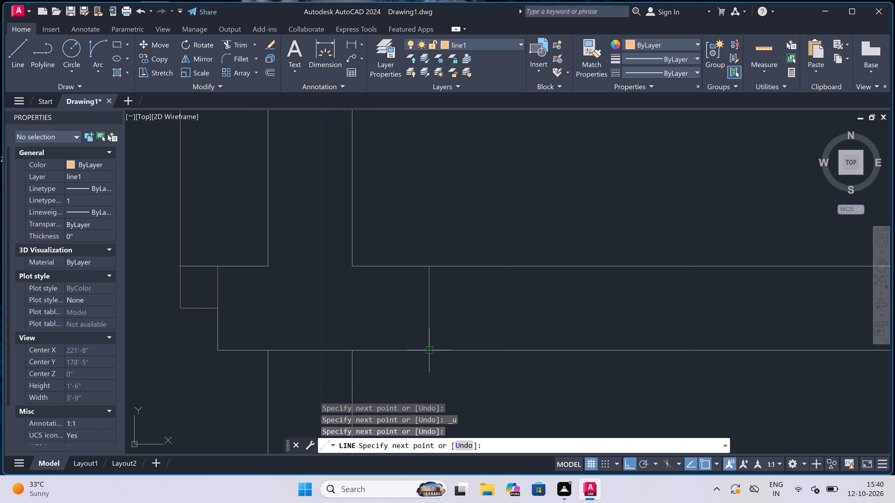
left_click(443, 310)
left_click_drag(426, 309, 440, 310)
type("2\"")
key("space")
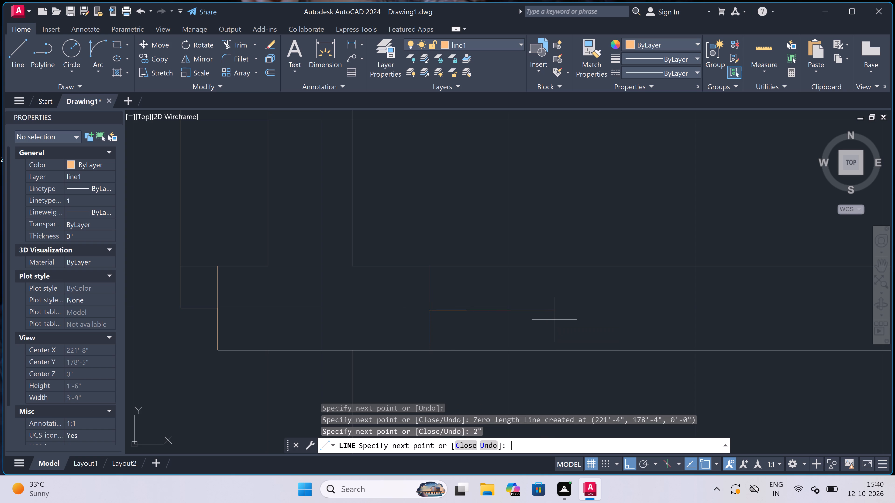
type("3'")
key("space")
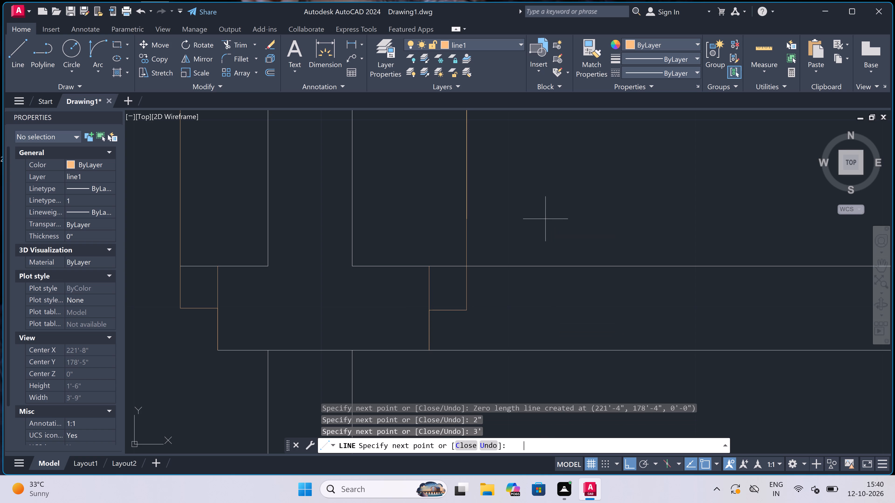
key("Escape")
Draw the right door's opposite jamb line across the bottom wall, with a 2" return from its midpoint toward the leaf.
key("space")
scroll(467, 256, "down", 4)
scroll(576, 194, "up", 1)
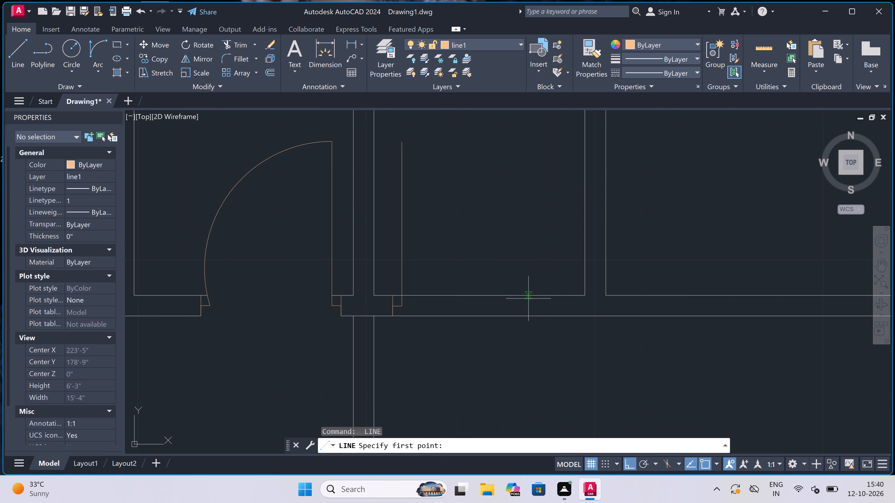
left_click_drag(537, 293, 538, 298)
left_click(537, 314)
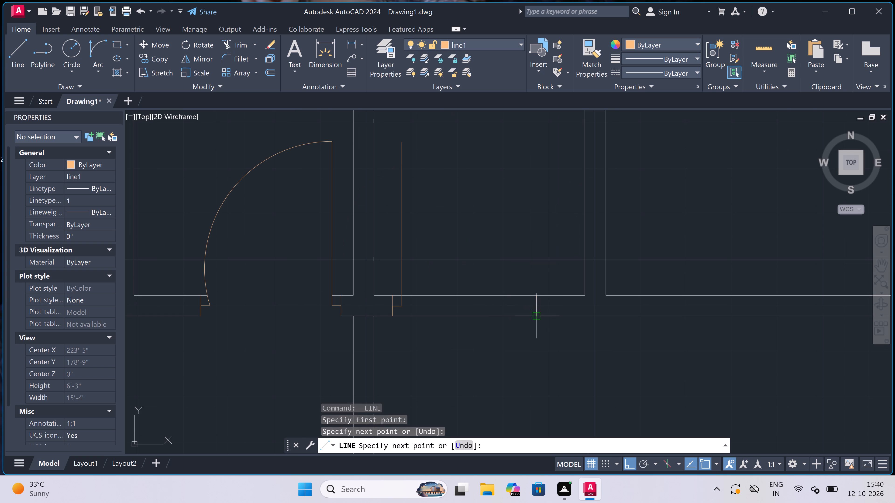
left_click(538, 306)
type("2\"")
key("space")
key("Escape")
Draw the right door's swing arc from the top of its leaf to the end of the opposite jamb's return.
left_click(99, 53)
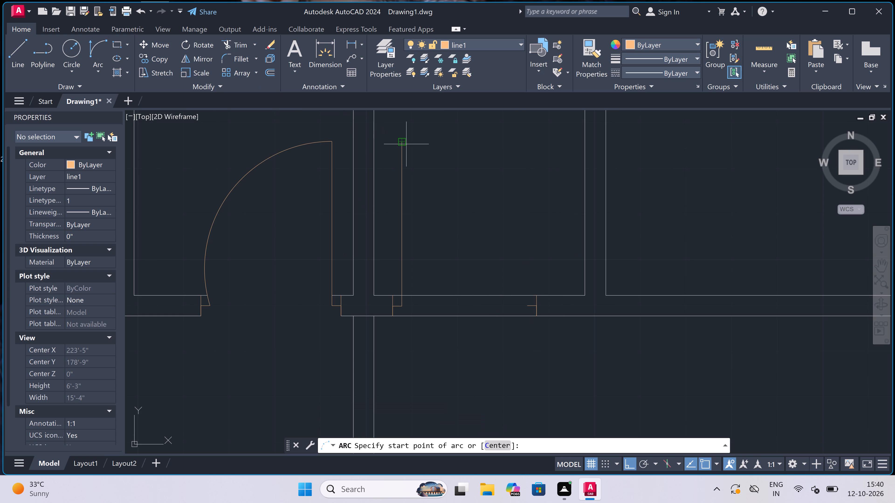
left_click_drag(406, 140, 410, 141)
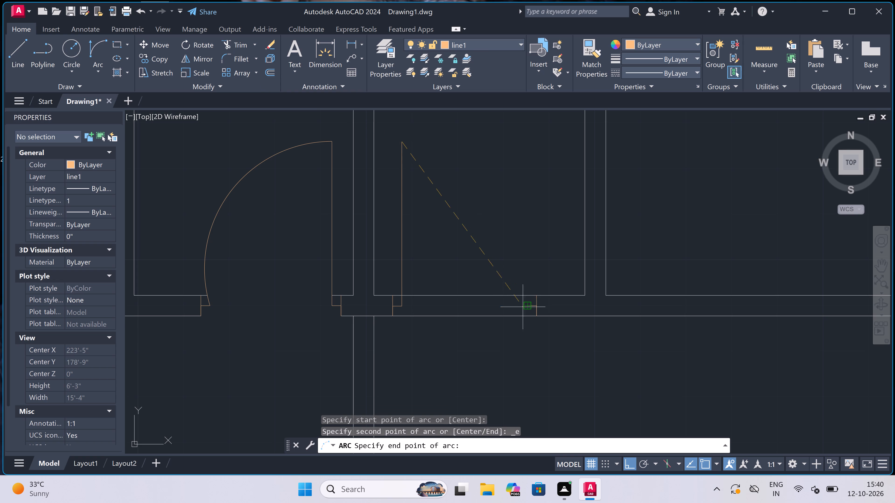
left_click_drag(524, 307, 524, 304)
left_click(531, 247)
key("r")
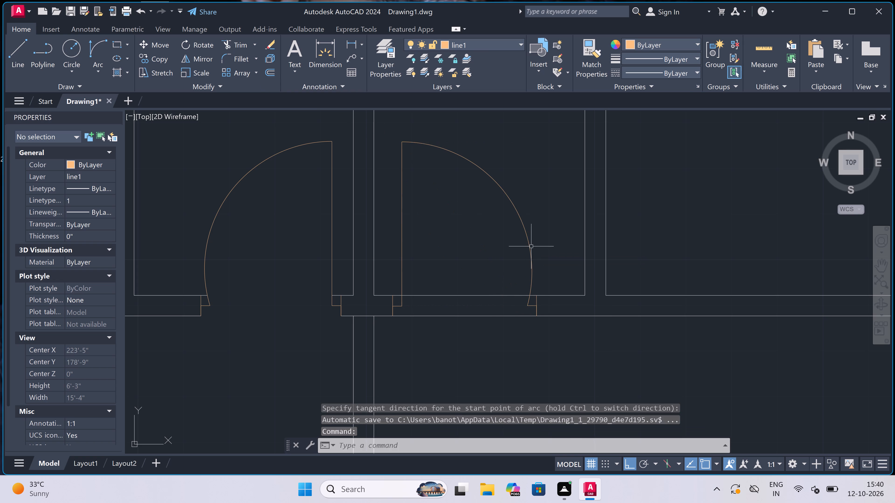
Trim both faces of the bottom wall between the right door's jambs to open the doorway.
key("e")
key("Escape")
key("t")
key("r")
key("space")
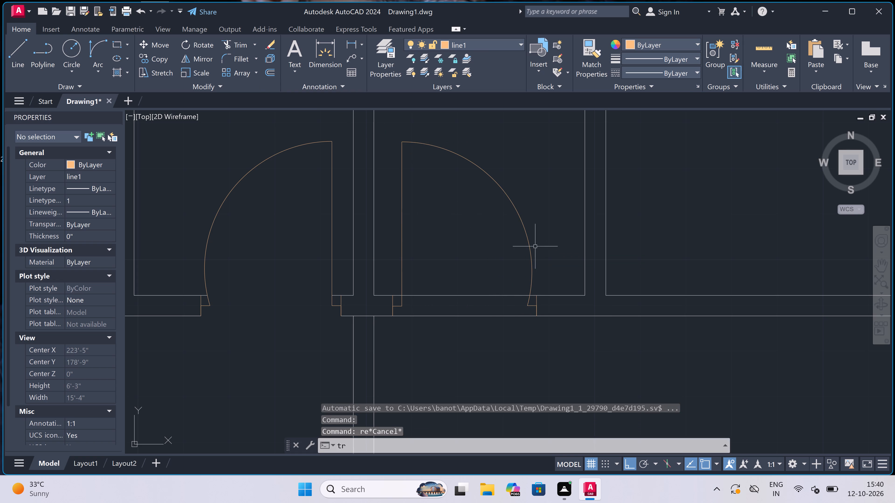
left_click_drag(488, 265, 486, 285)
left_click_drag(473, 334, 475, 326)
scroll(458, 281, "down", 4)
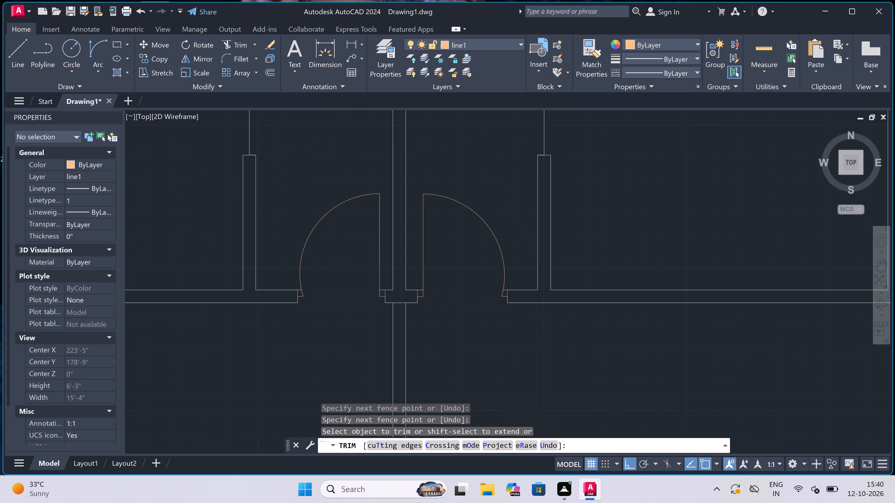
key("Escape")
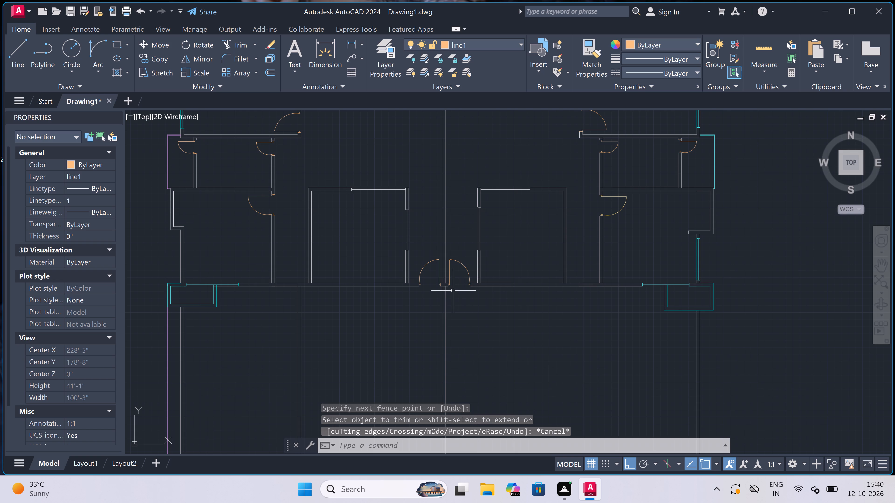
Offset the bottom wall's outer face lines on both sides of the central wall 8' downward.
scroll(442, 293, "down", 2)
scroll(414, 299, "up", 2)
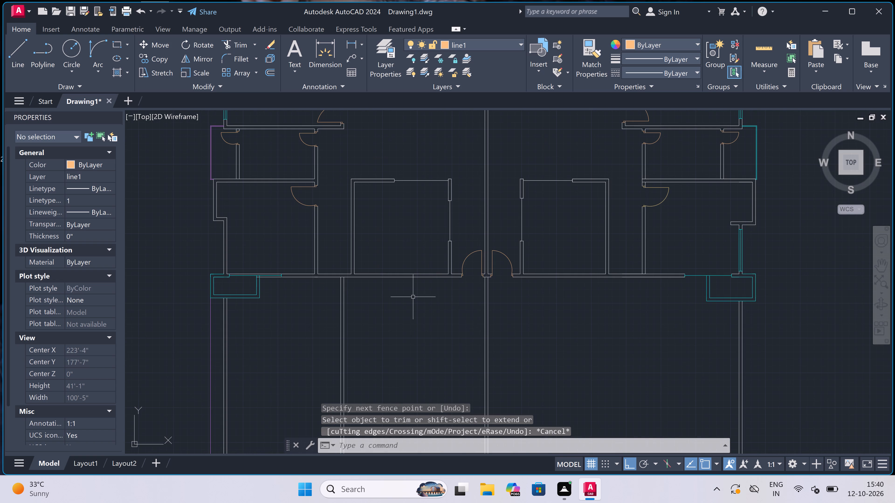
scroll(415, 295, "down", 2)
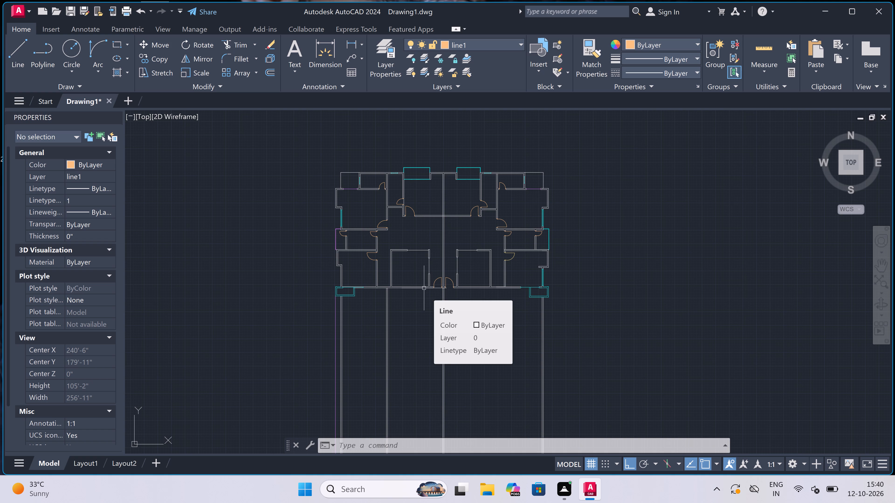
scroll(411, 230, "up", 1)
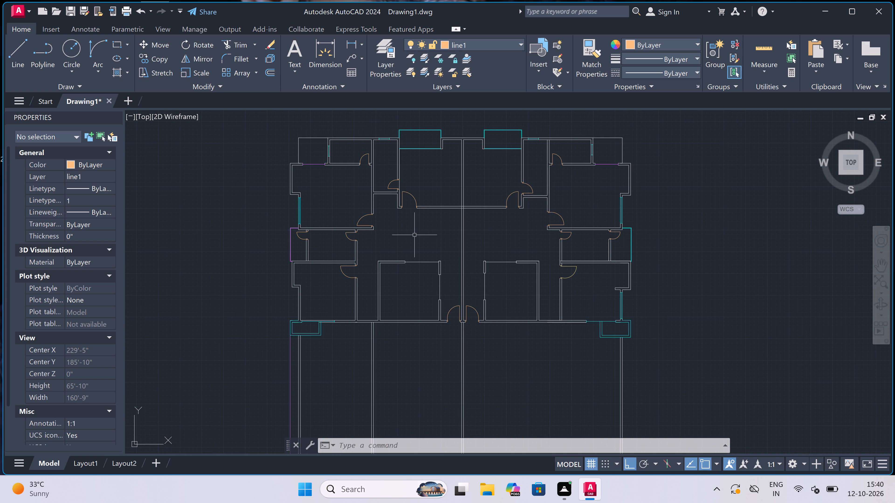
scroll(407, 310, "up", 2)
scroll(408, 308, "down", 2)
scroll(429, 350, "up", 3)
type("o")
key("space")
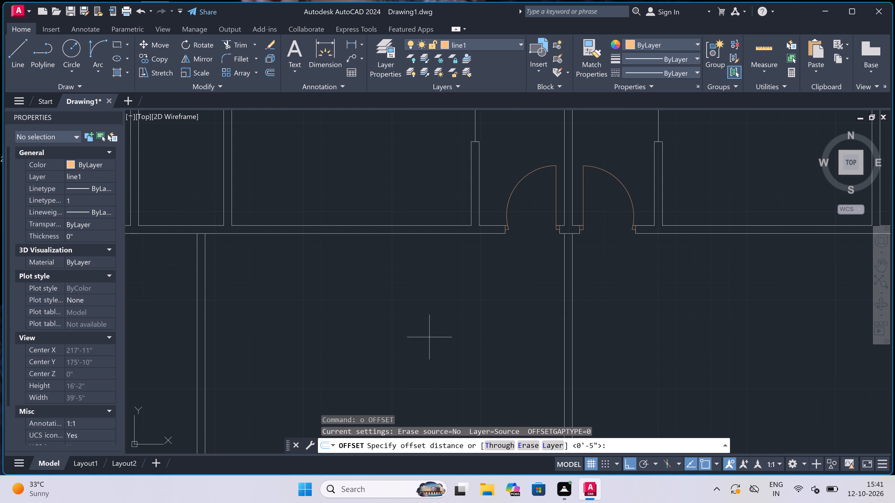
left_click_drag(420, 237, 420, 240)
type("8'")
key("space")
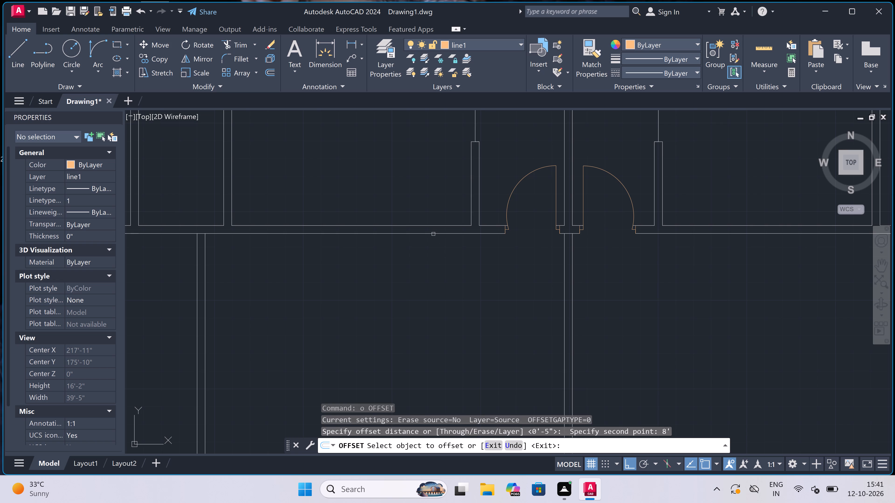
left_click_drag(433, 234, 432, 240)
left_click(415, 302)
scroll(415, 302, "down", 2)
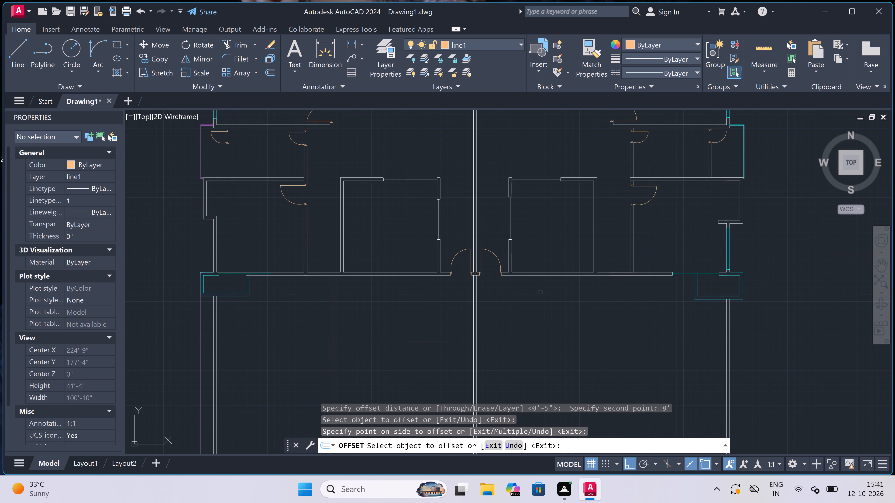
left_click_drag(545, 277, 546, 281)
left_click(537, 334)
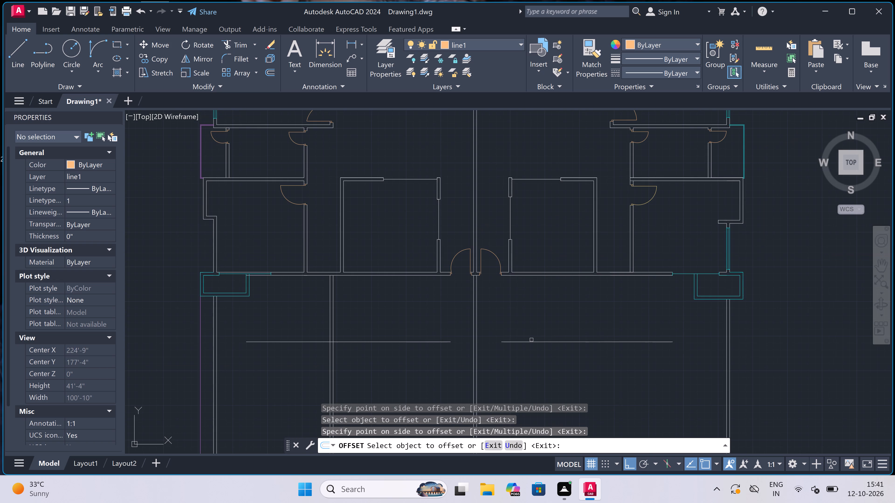
scroll(491, 341, "up", 2)
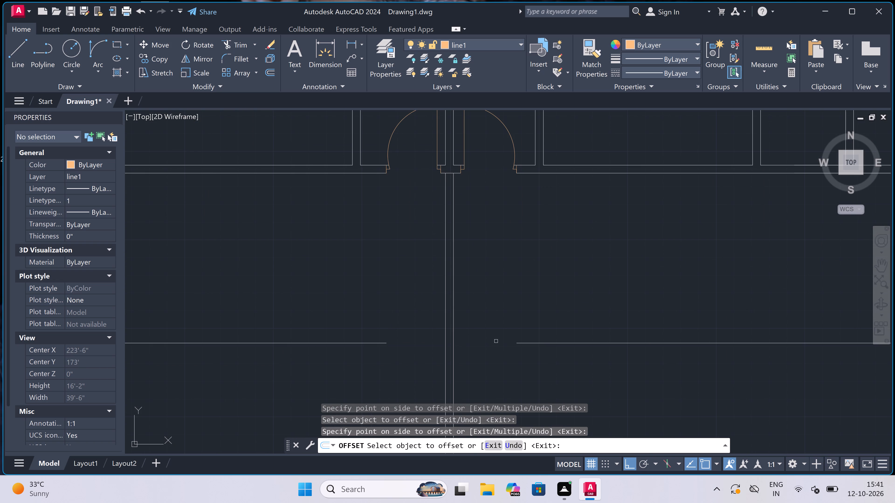
key("Escape")
Offset the two new horizontal lines 4.5" downward to form the second face of the lower wall.
key("space")
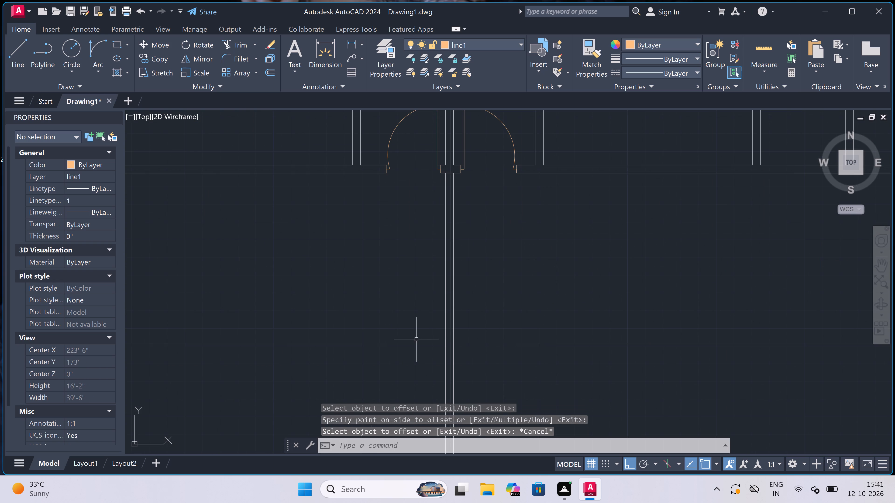
left_click(330, 343)
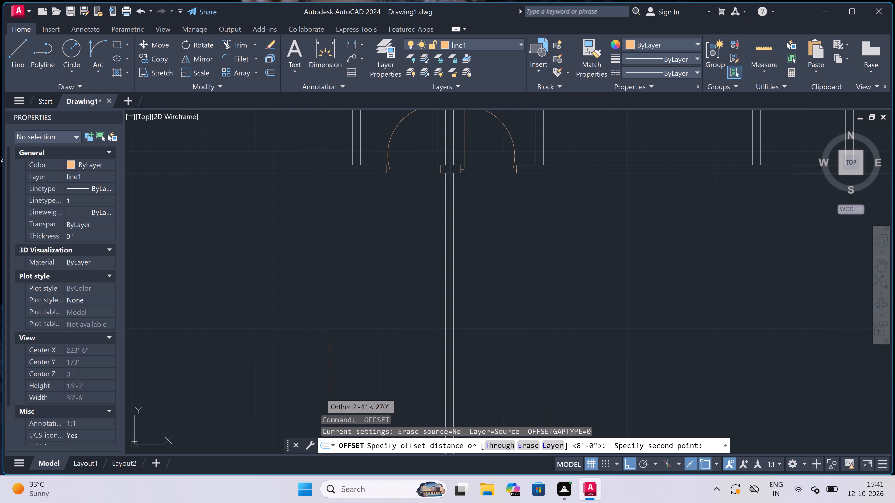
type("4.5\"")
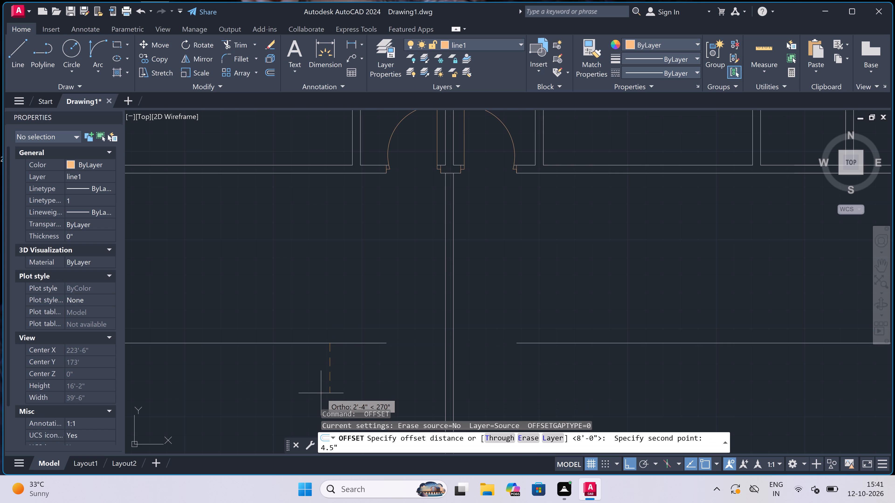
key("space")
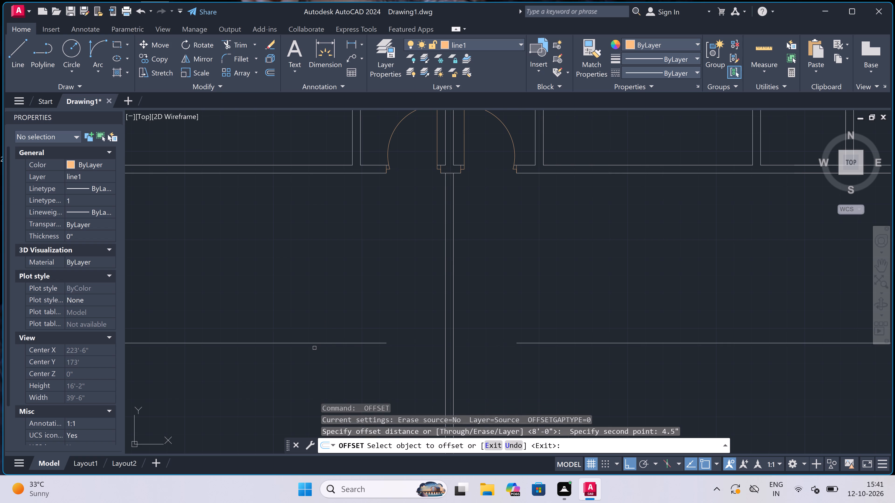
left_click_drag(313, 344, 311, 357)
left_click_drag(308, 375, 310, 373)
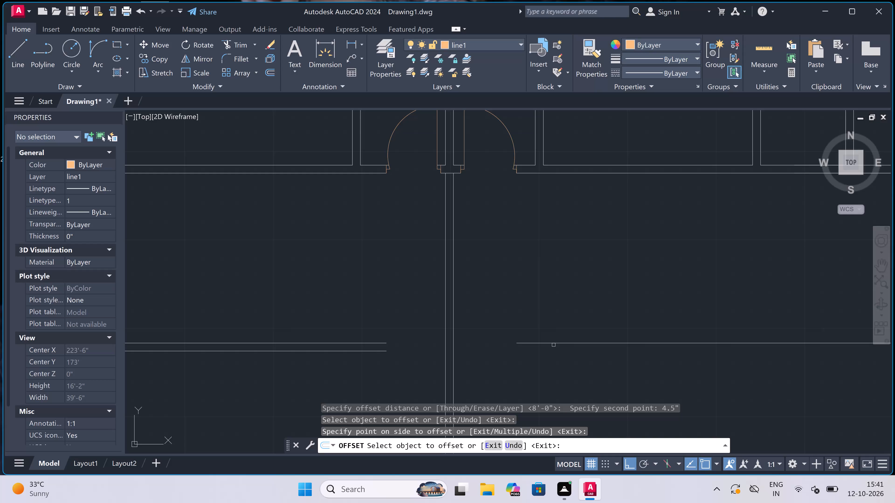
left_click_drag(554, 344, 554, 347)
left_click(551, 359)
scroll(447, 318, "down", 2)
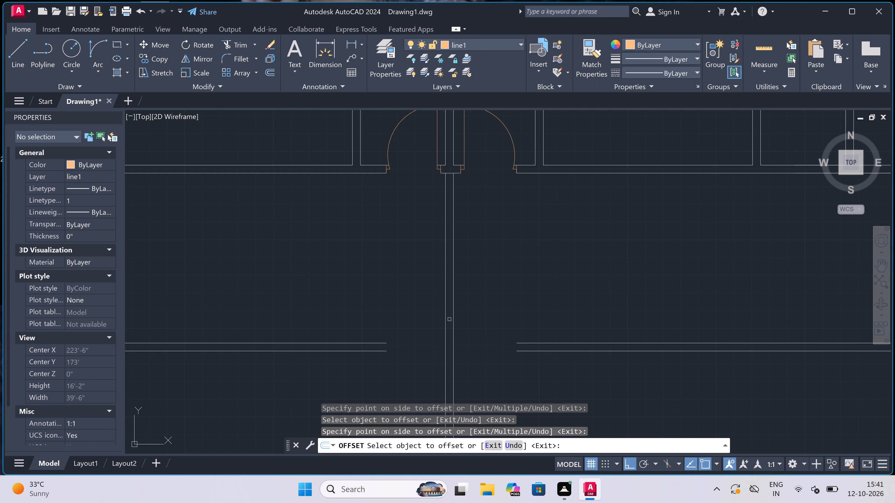
key("Escape")
Extend both face lines of the lower wall from each side to the central wall, joining the two halves across it.
key("e")
key("x")
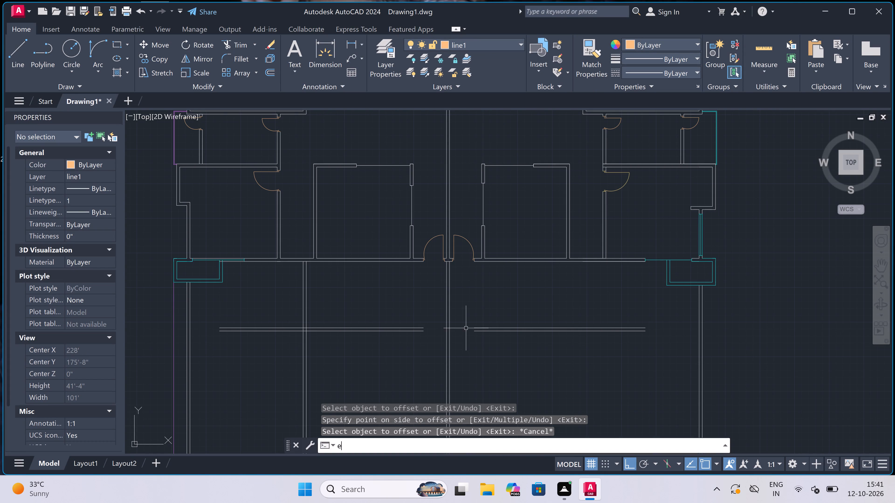
key("space")
left_click(480, 316)
left_click(485, 365)
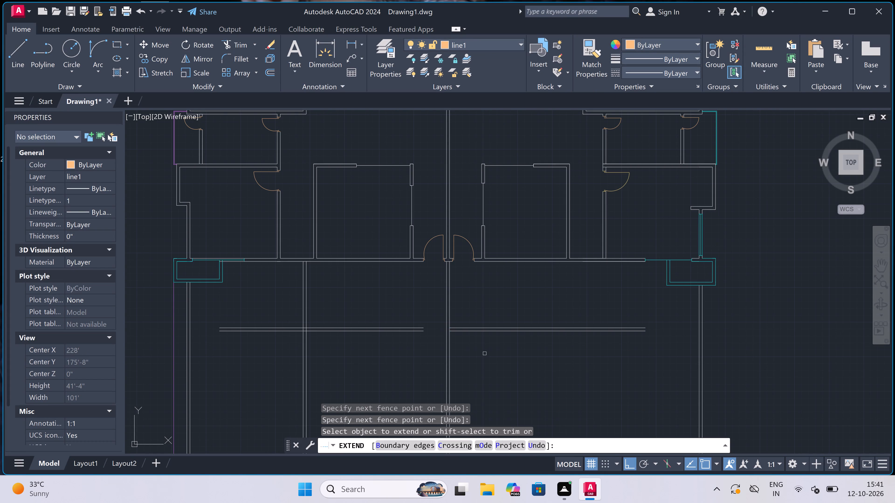
left_click(407, 304)
left_click(407, 360)
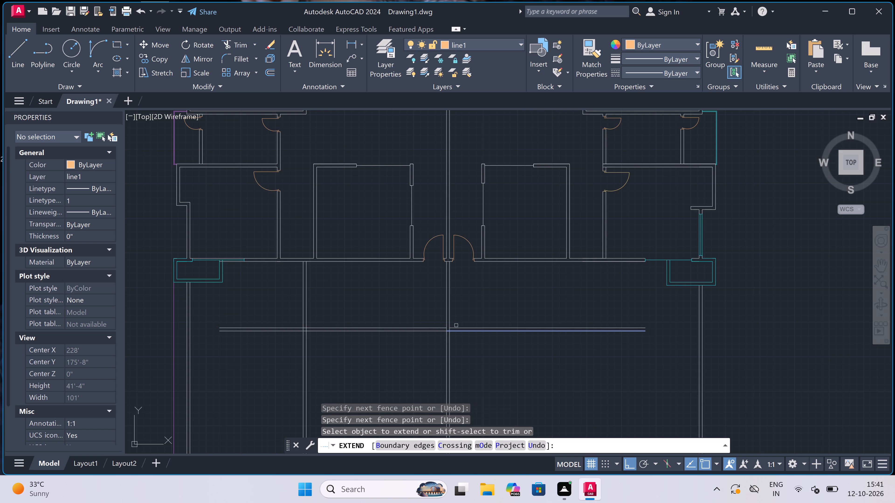
left_click(463, 316)
left_click(463, 355)
scroll(454, 325, "up", 1)
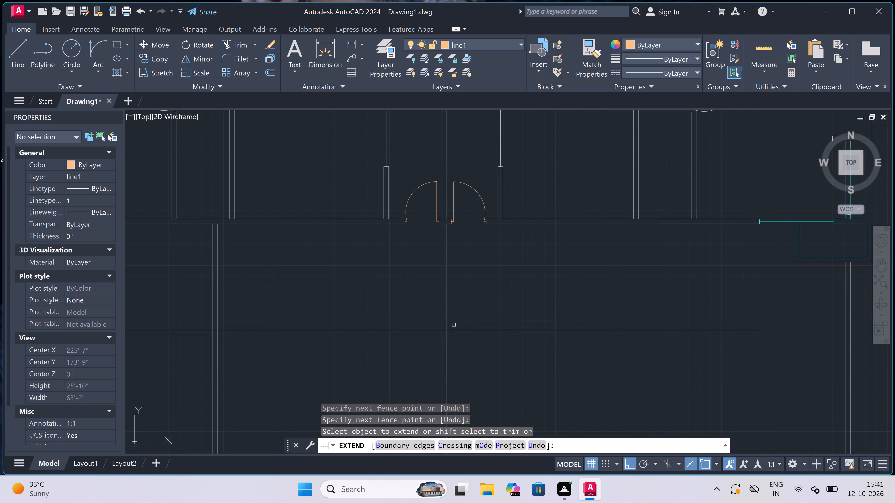
key("Escape")
Trim away the central wall's two lines between the bottom wall and the new lower wall.
key("t")
key("r")
key("space")
left_click_drag(464, 301, 460, 301)
left_click_drag(345, 286, 348, 285)
Trim the central wall lines inside the lower wall's thickness and the lower wall's bottom face between them to clean the T-junction.
scroll(439, 333, "up", 4)
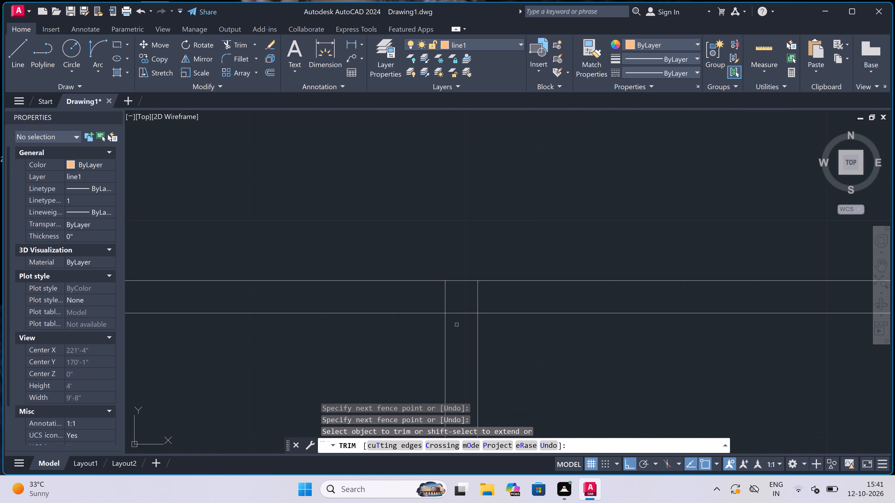
left_click_drag(489, 304, 487, 304)
left_click_drag(406, 298, 418, 302)
left_click_drag(457, 306, 456, 306)
left_click_drag(456, 306, 458, 310)
left_click(459, 345)
scroll(461, 343, "down", 5)
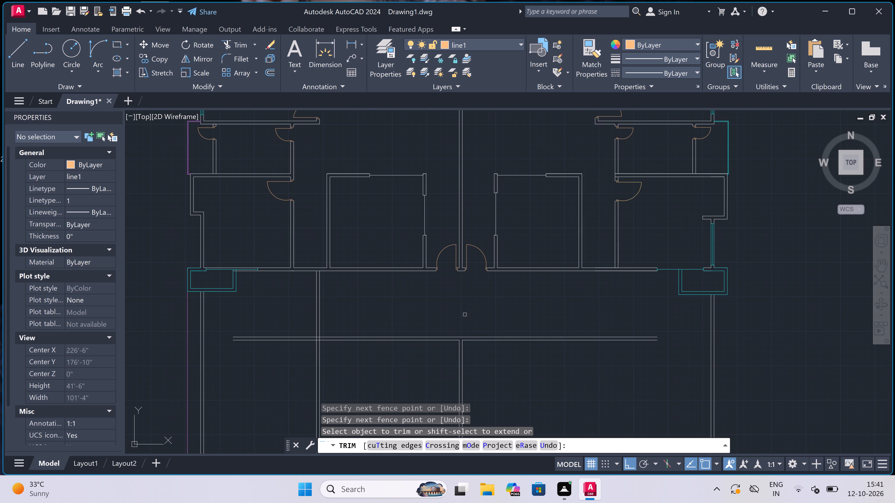
key("Escape")
Delete the two vertical rays running down from the bottom wall just left of the left central enclosure.
scroll(461, 312, "down", 1)
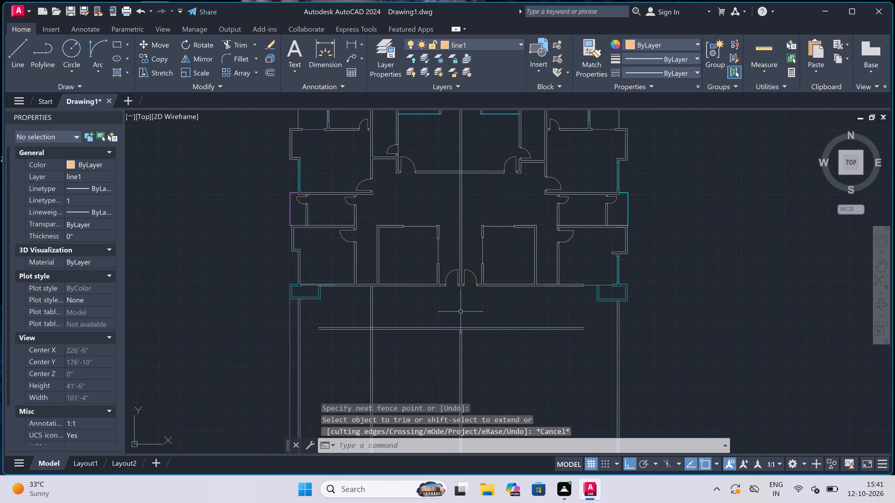
scroll(461, 312, "down", 1)
scroll(410, 308, "up", 2)
left_click(410, 304)
left_click(356, 316)
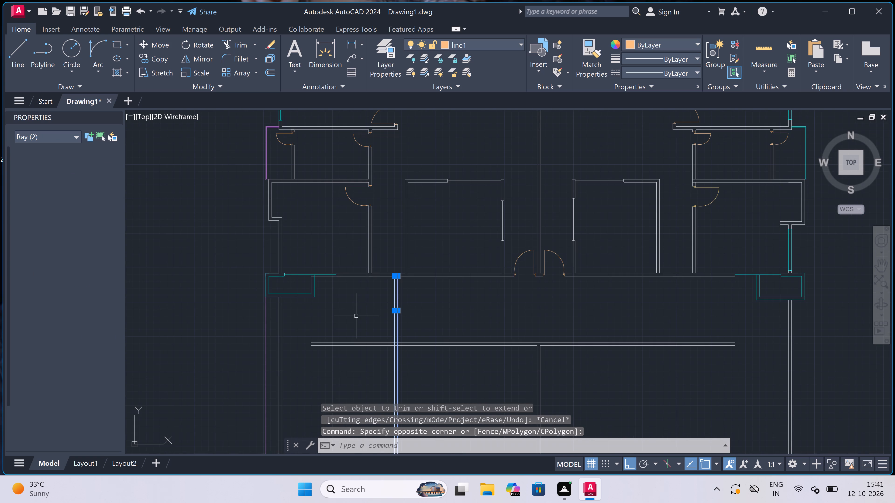
key("Delete")
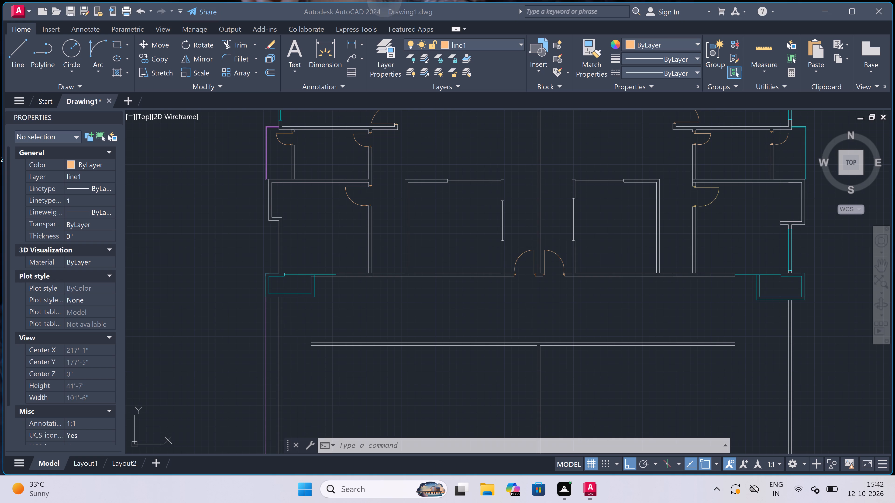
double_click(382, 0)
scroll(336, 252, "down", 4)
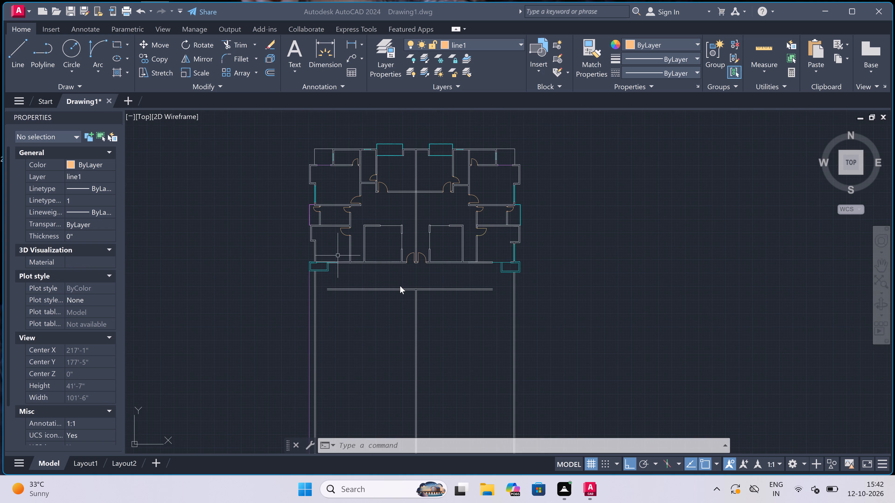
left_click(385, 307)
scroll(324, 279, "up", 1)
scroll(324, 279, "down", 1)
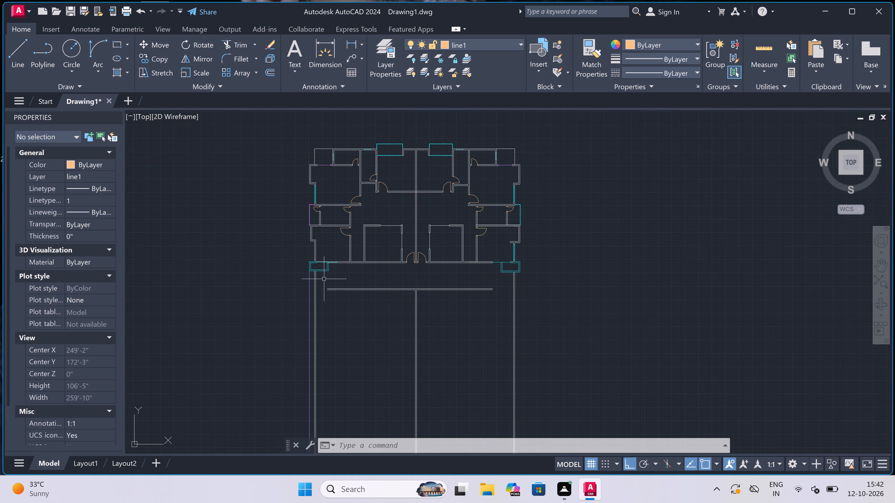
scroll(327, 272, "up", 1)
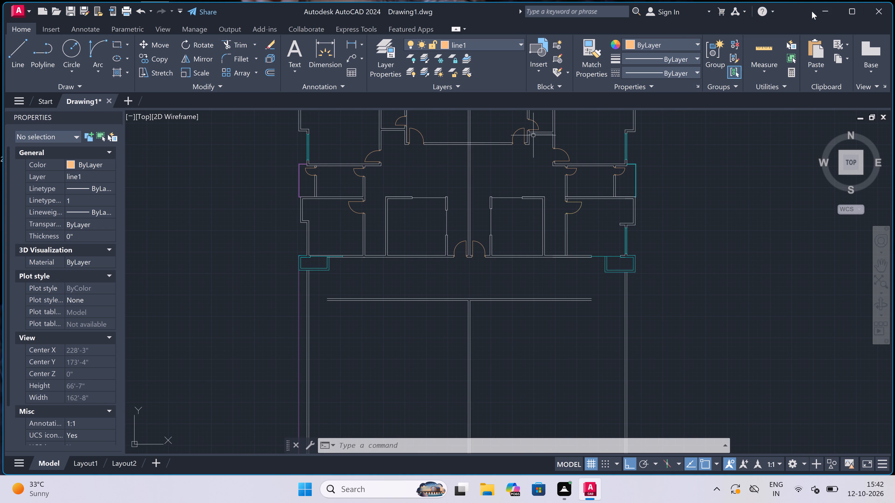
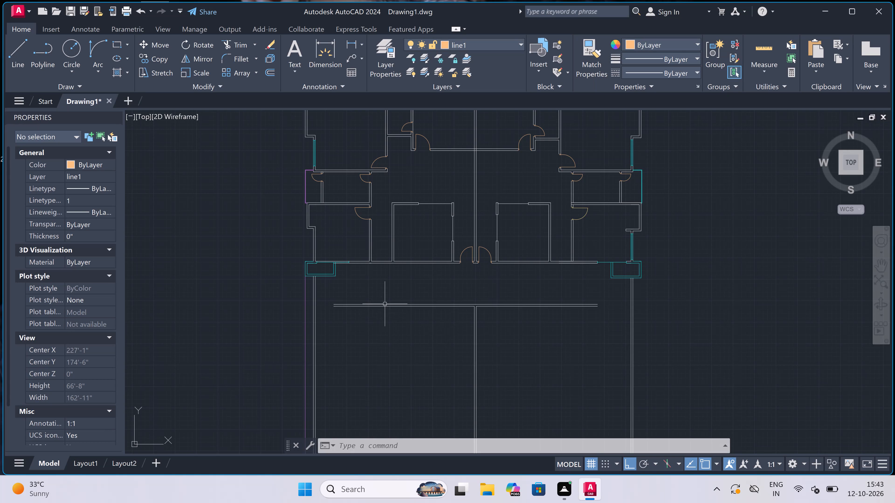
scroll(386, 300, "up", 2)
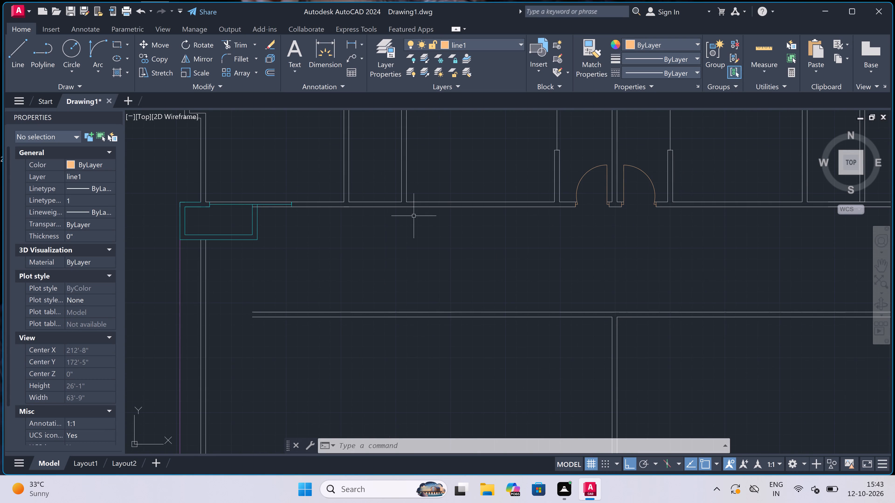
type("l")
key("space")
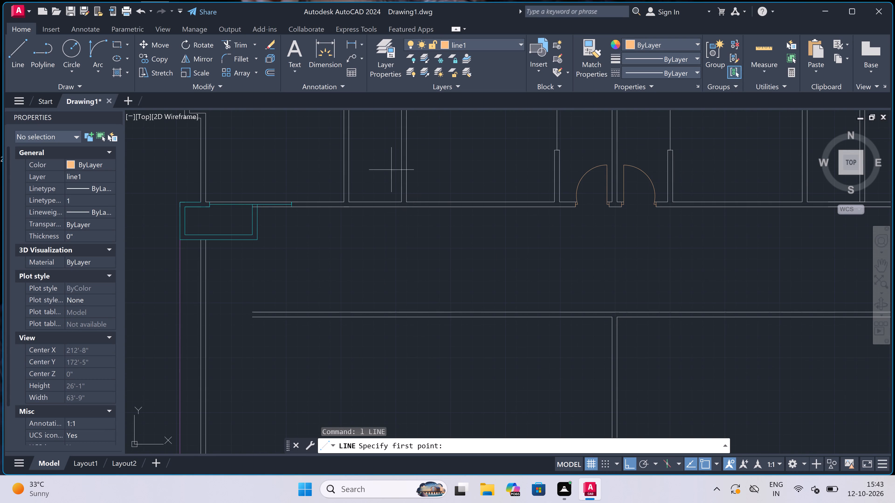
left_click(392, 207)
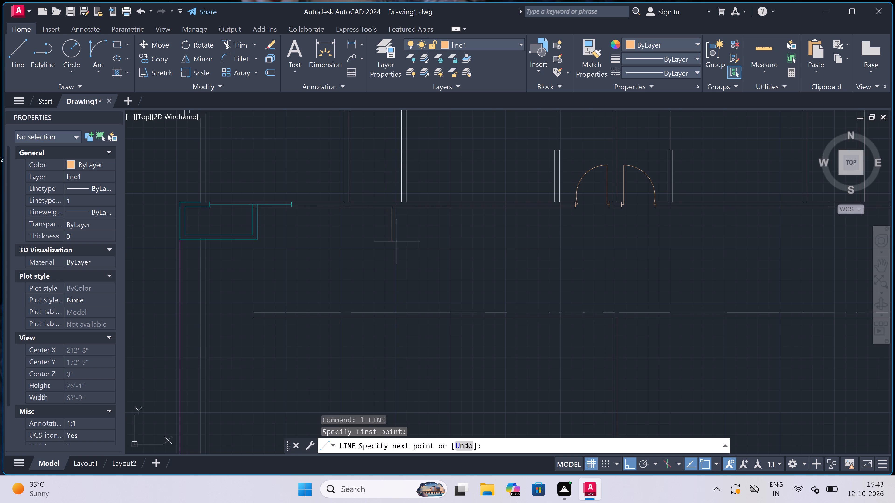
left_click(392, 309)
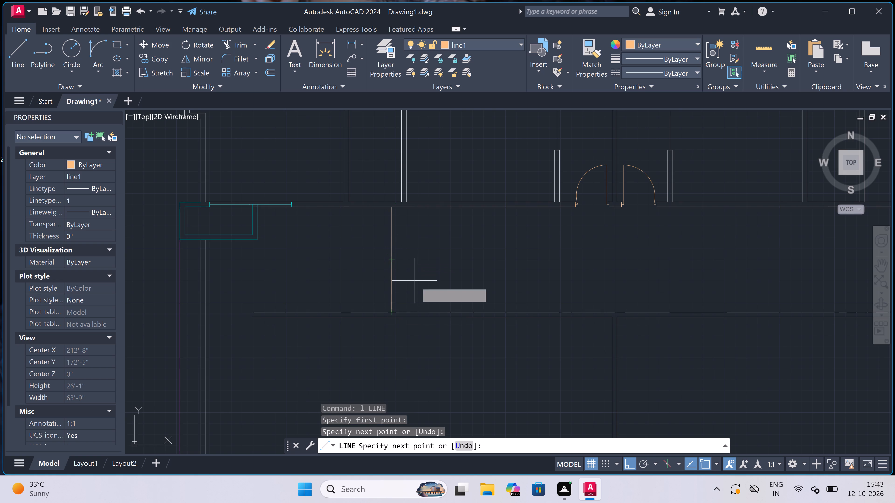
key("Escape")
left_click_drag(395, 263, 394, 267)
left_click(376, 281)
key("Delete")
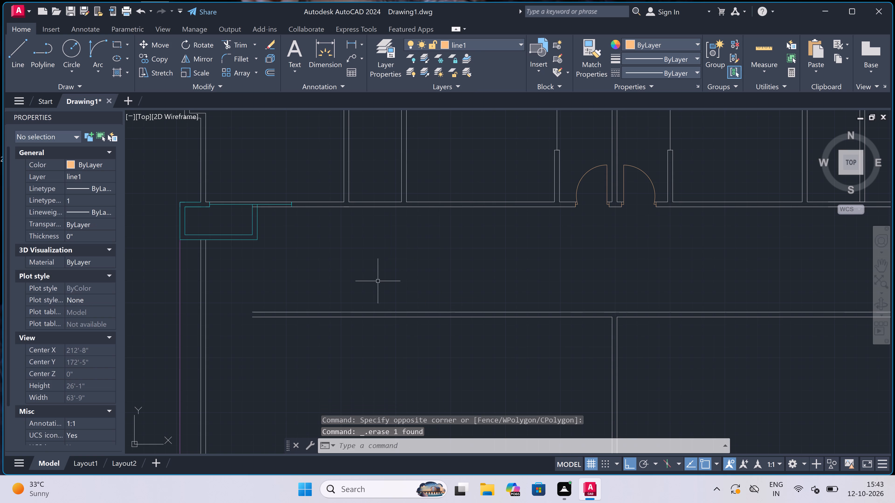
Make layer 0 the current layer.
left_click(652, 40)
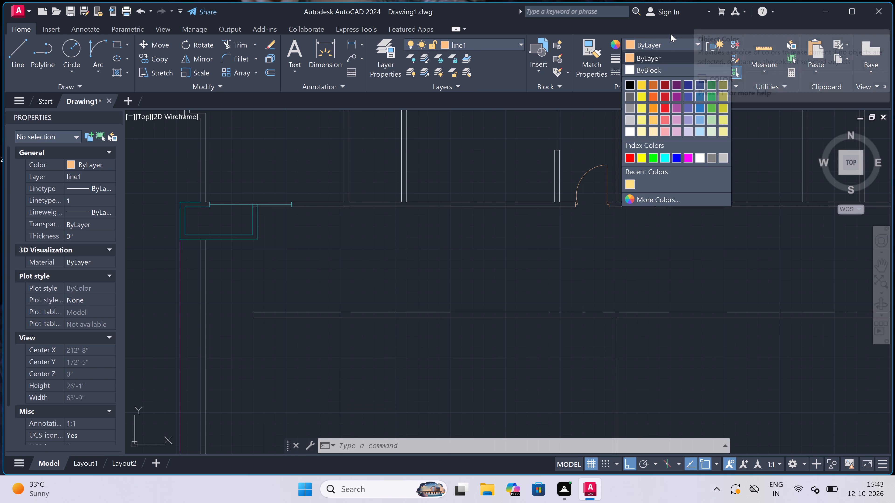
left_click(668, 42)
left_click(488, 44)
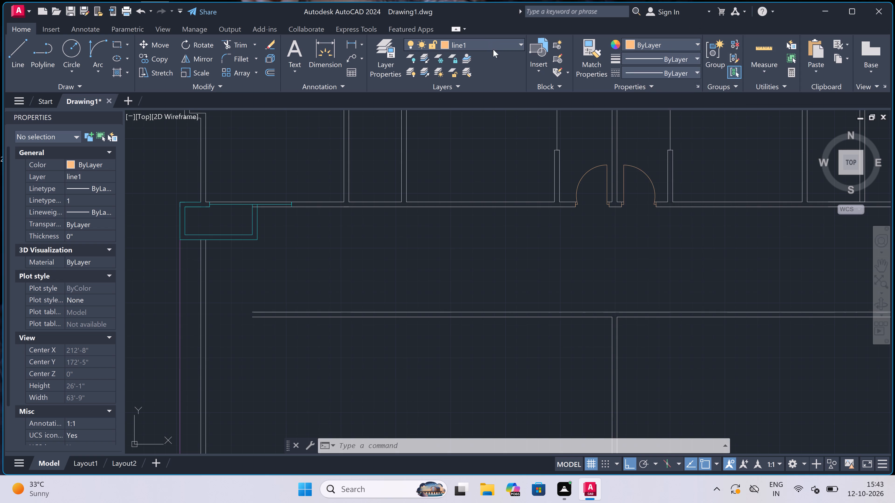
left_click(475, 56)
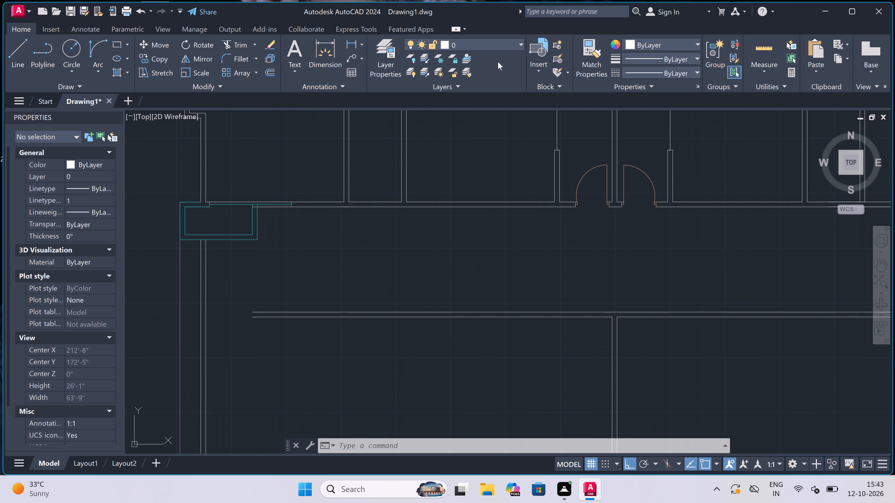
Draw a vertical line across the corridor from the bottom wall to the lower wall, just left of the left central enclosure.
key("l")
key("space")
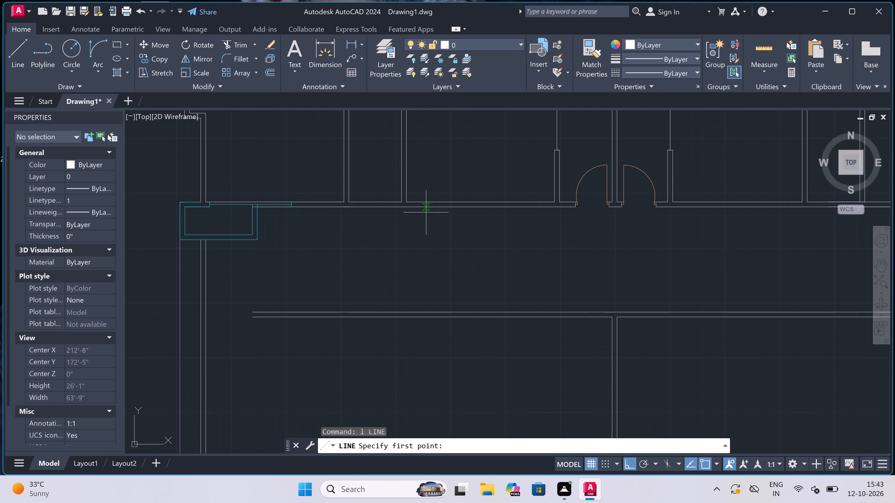
left_click(385, 207)
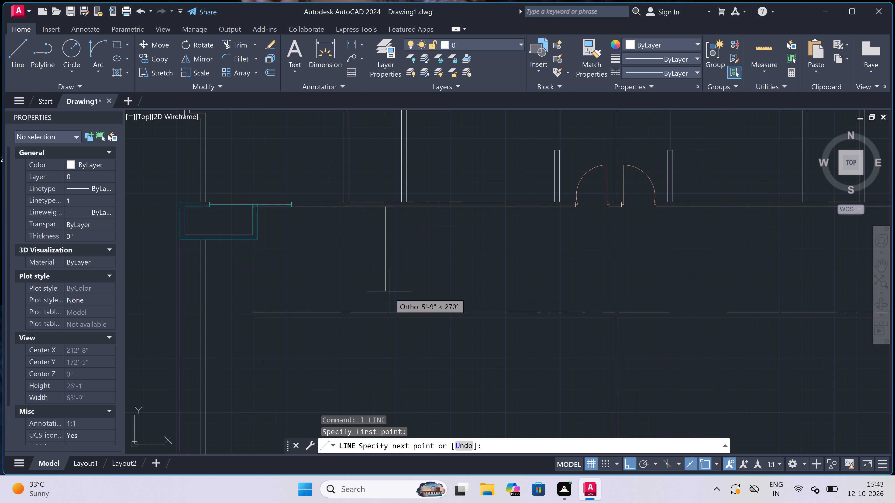
left_click(389, 313)
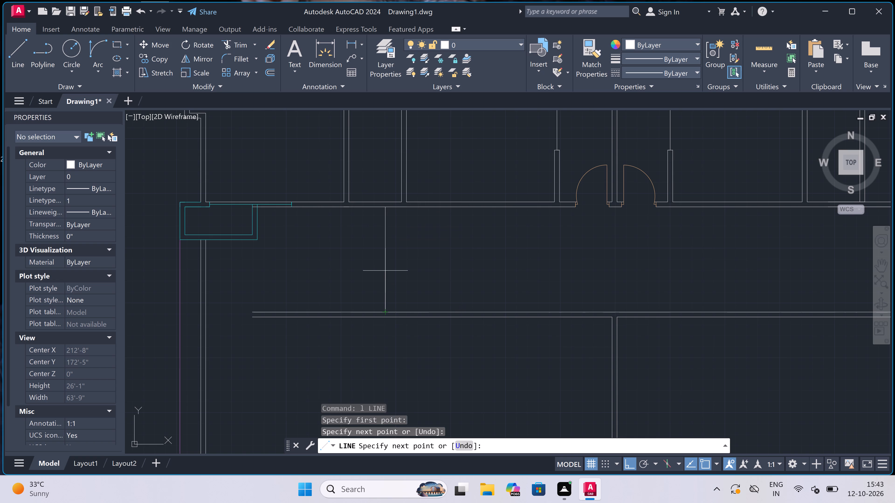
key("Escape")
Draw a line 11'6" to the right along the bottom wall from the vertical's top end, then straight down to the lower wall.
key("space")
left_click_drag(383, 208, 387, 208)
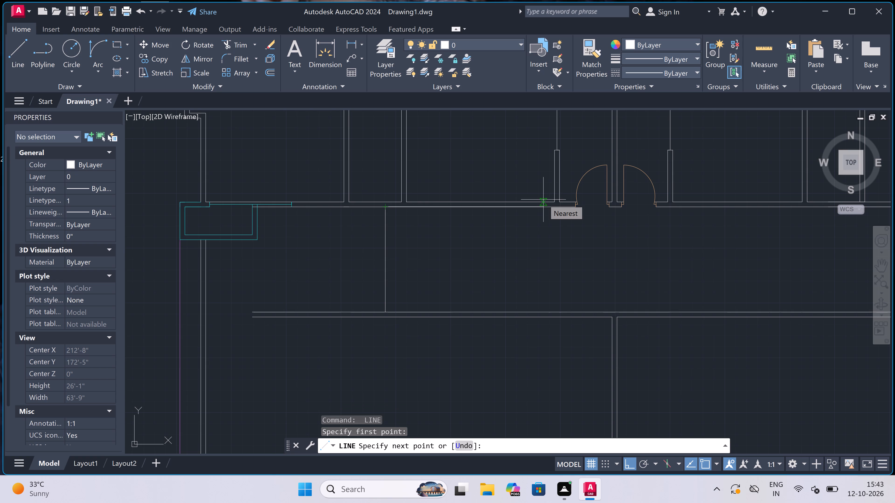
type("11'6")
type("\"")
key("space")
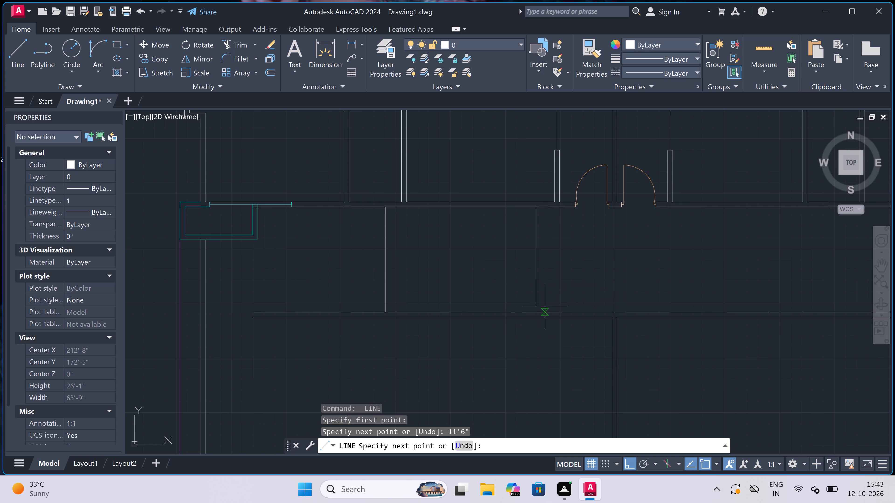
left_click(538, 312)
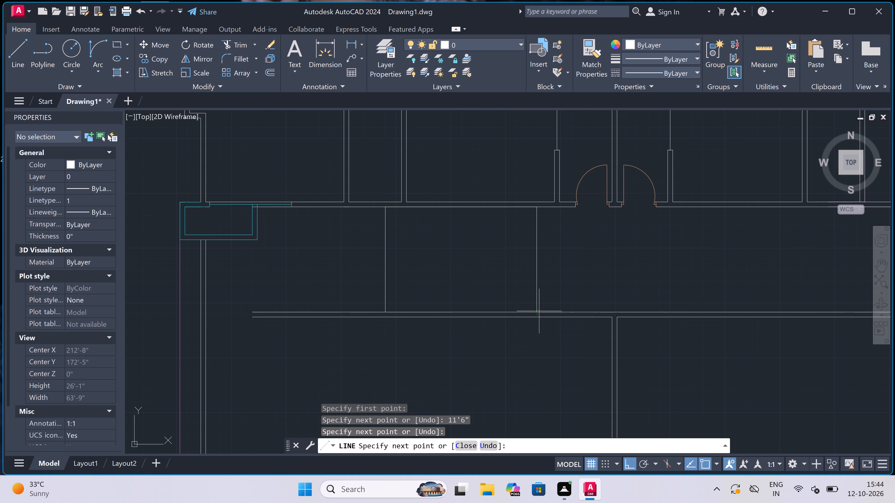
key("Escape")
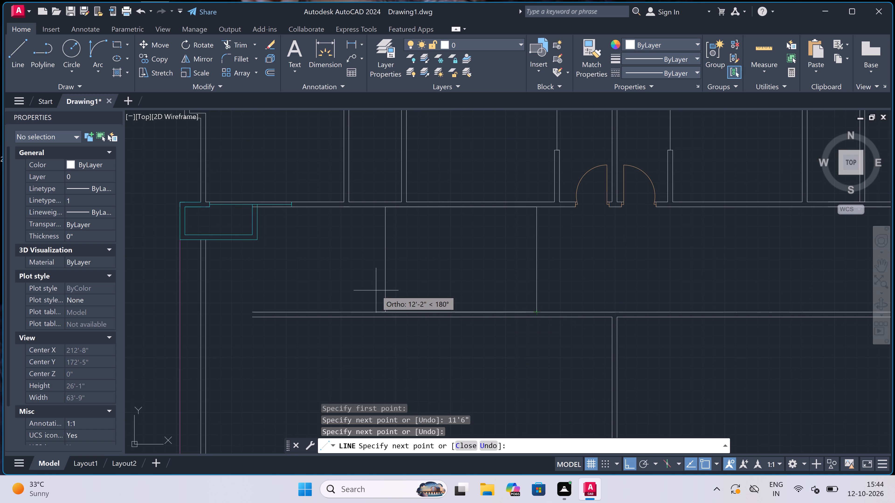
Draw a line 9" to the left from the first vertical's top end, then straight down to the lower wall.
key("space")
scroll(387, 213, "up", 3)
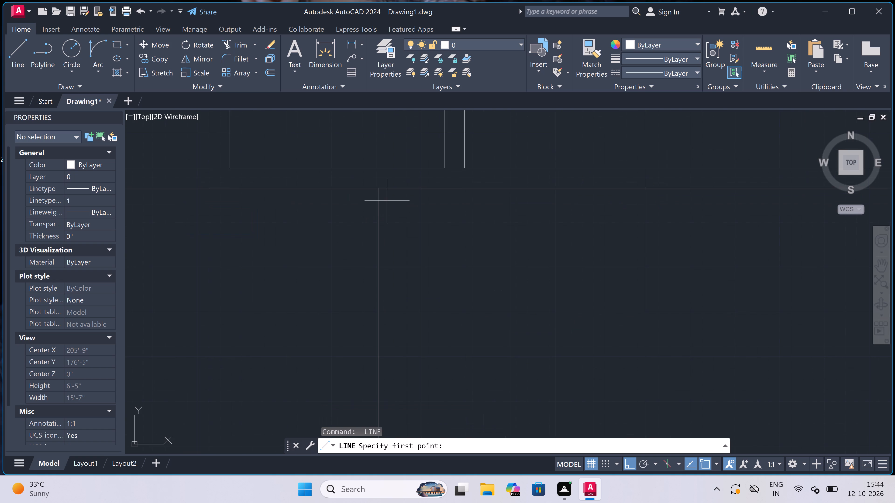
left_click_drag(381, 192, 377, 192)
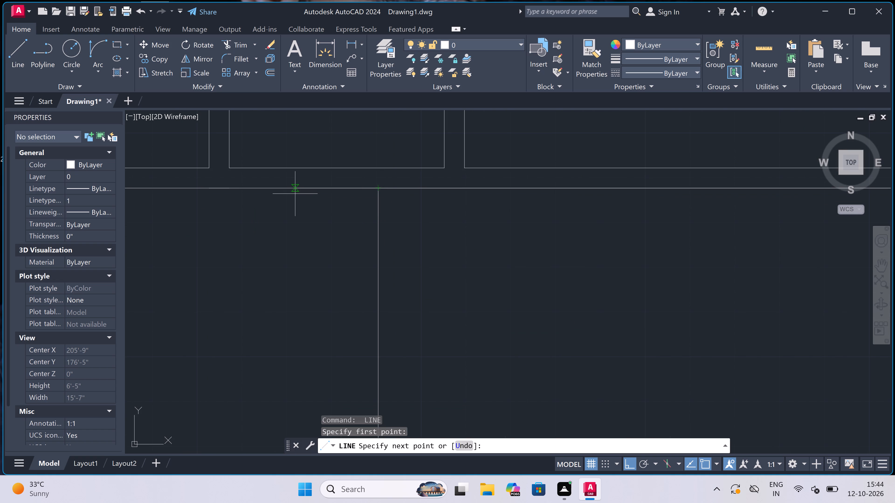
type("9\"")
key("space")
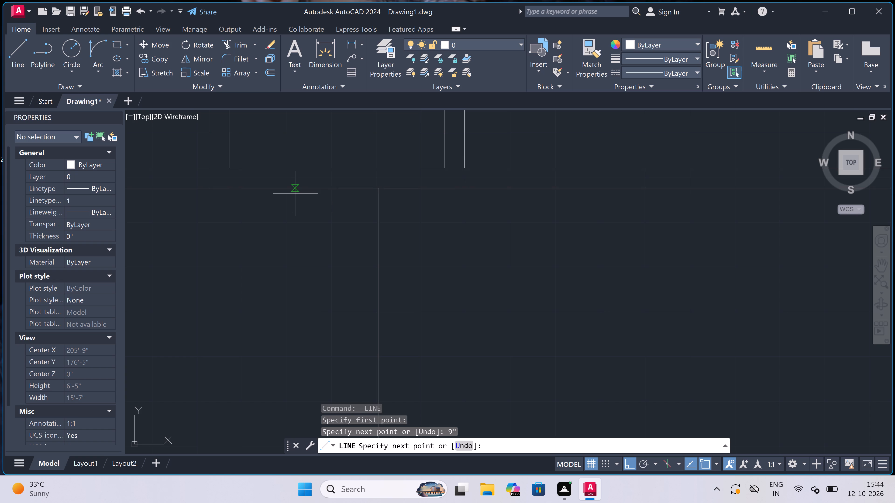
scroll(300, 190, "down", 4)
scroll(301, 250, "up", 4)
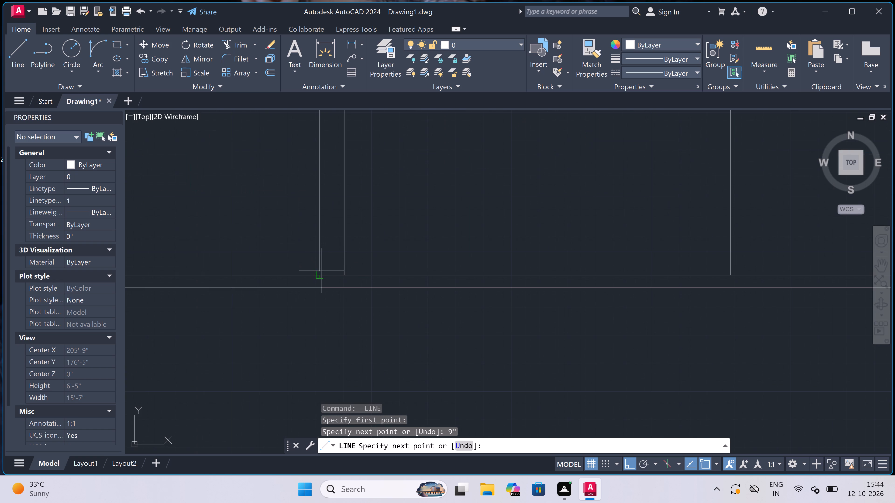
left_click(322, 272)
key("Escape")
Delete the 11'6" helper line lying along the bottom wall's lower face.
scroll(321, 271, "down", 4)
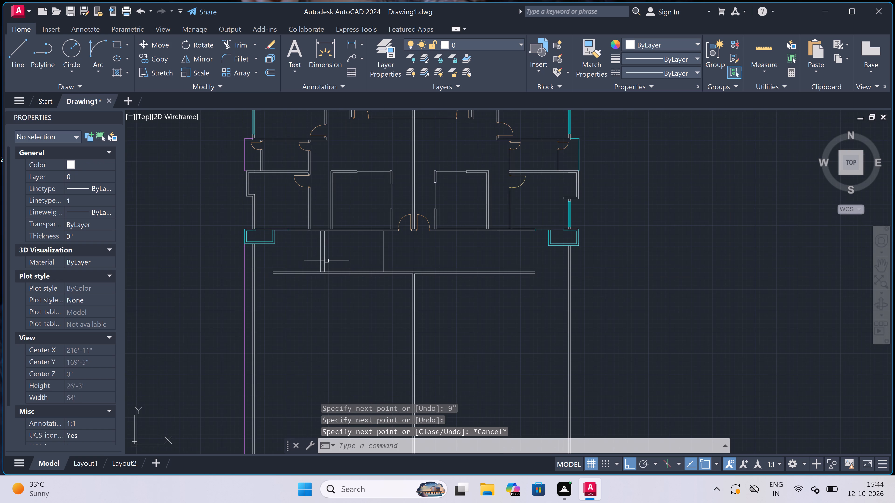
scroll(341, 220, "up", 3)
scroll(331, 266, "up", 1)
left_click(332, 265)
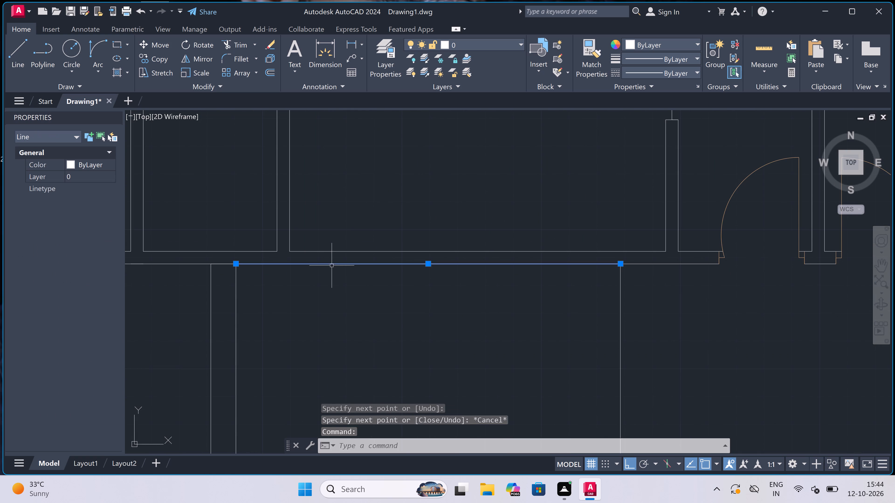
key("Delete")
Draw a horizontal line at mid-height of the corridor bay, from the 9" wall's right face to the far right vertical line.
scroll(344, 287, "down", 3)
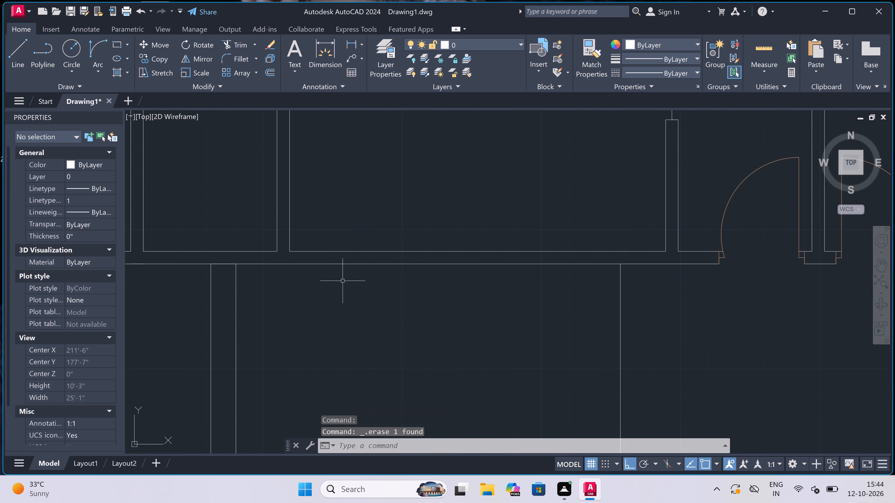
key("l")
key("space")
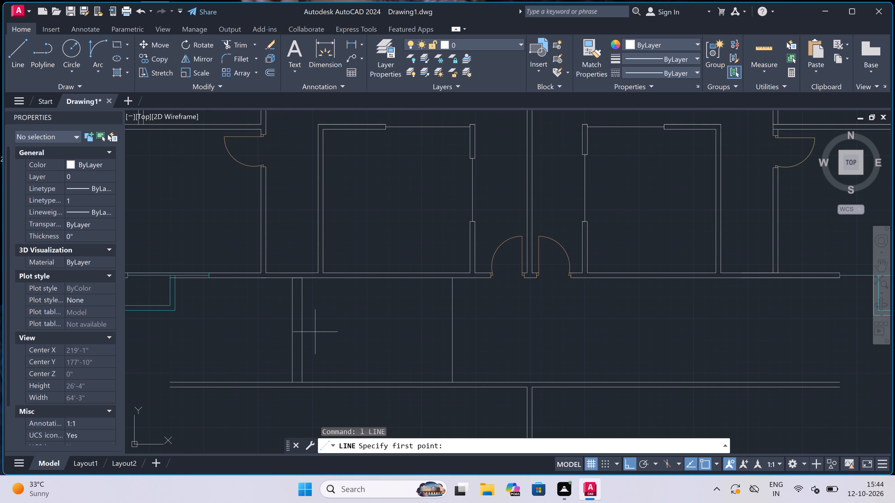
left_click_drag(305, 331, 308, 328)
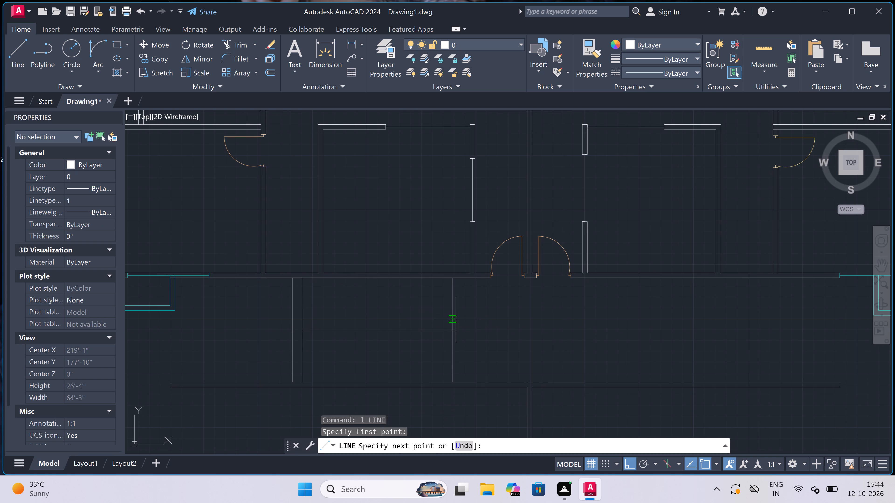
left_click(450, 333)
key("Escape")
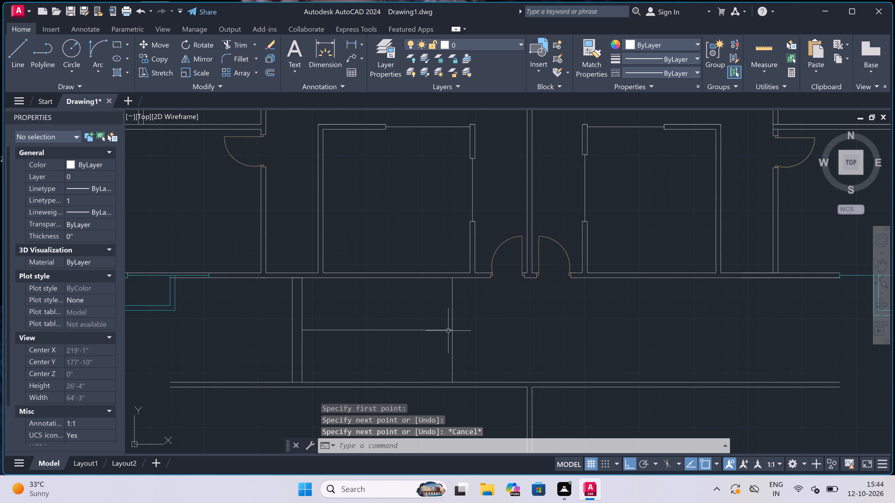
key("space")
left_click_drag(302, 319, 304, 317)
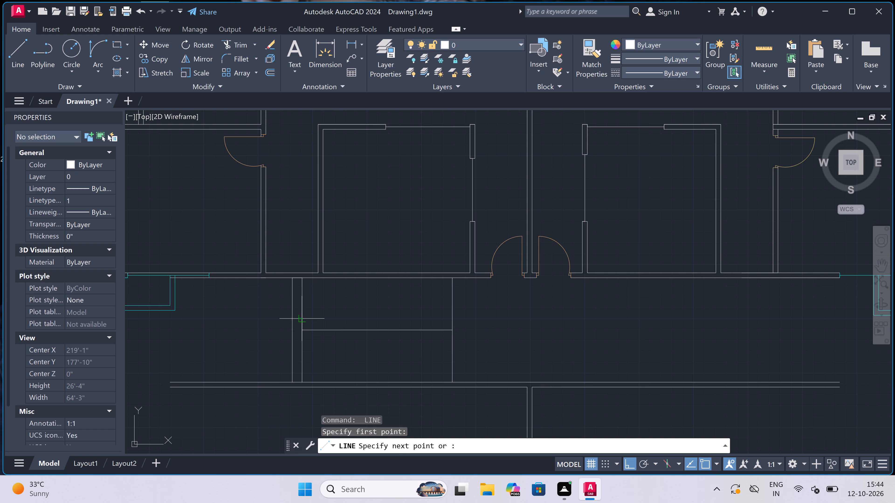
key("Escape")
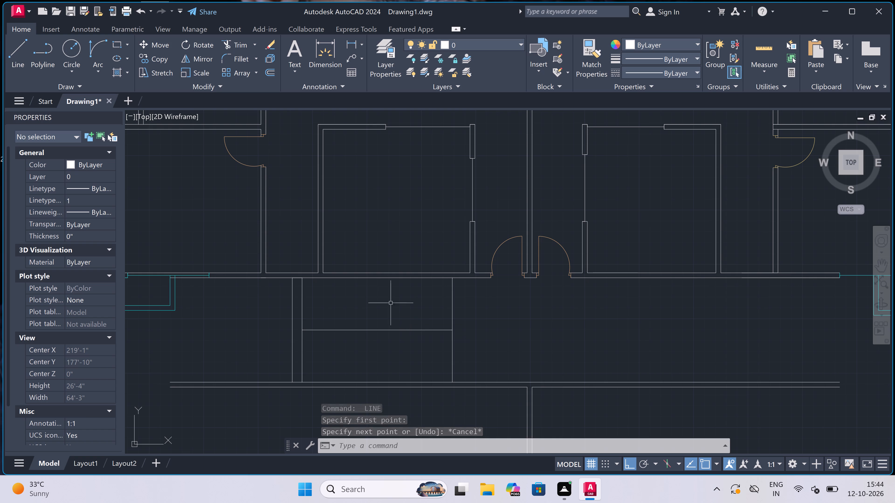
Draw a vertical line from the bottom wall to the lower wall, a short distance right of the 9" wall.
key("space")
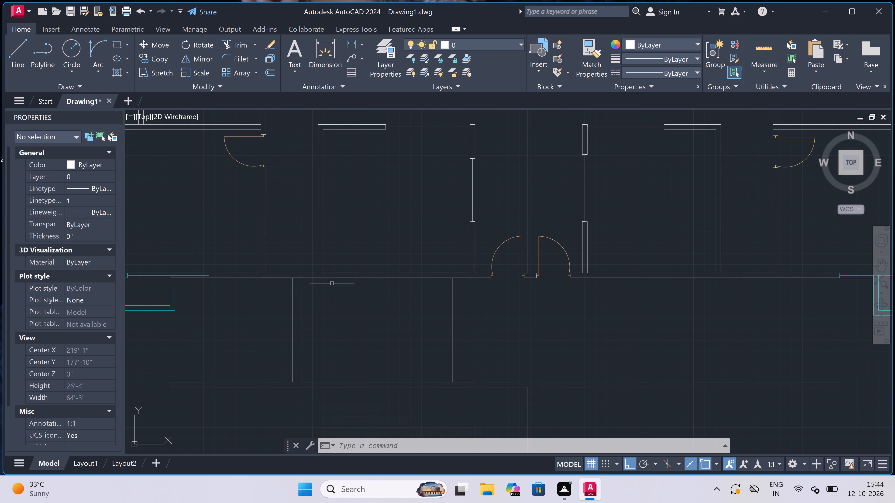
left_click_drag(332, 281, 332, 287)
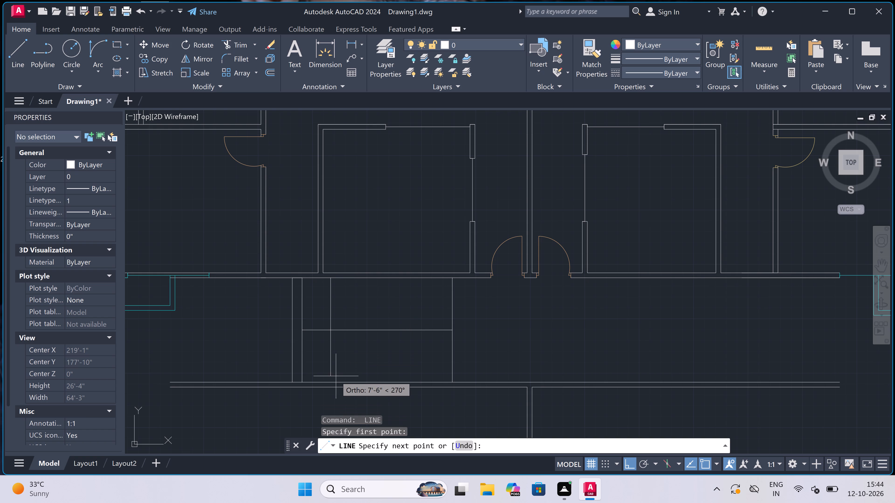
left_click(333, 380)
key("Escape")
Trim the mid-height horizontal line between the 9" wall and the new vertical line.
type("tr")
key("space")
left_click(320, 352)
left_click(318, 324)
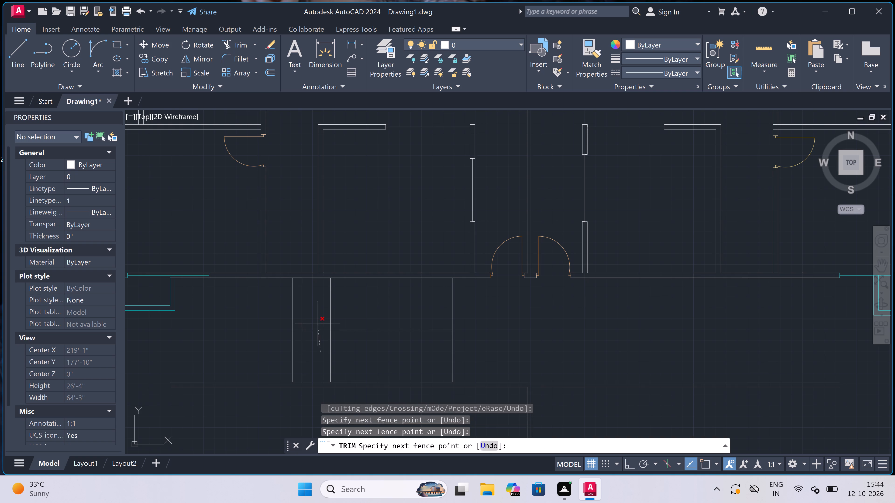
Trim the bottom wall's lower face and the lower wall's upper face between the 9" wall's two lines to open the junctions.
scroll(292, 382, "up", 3)
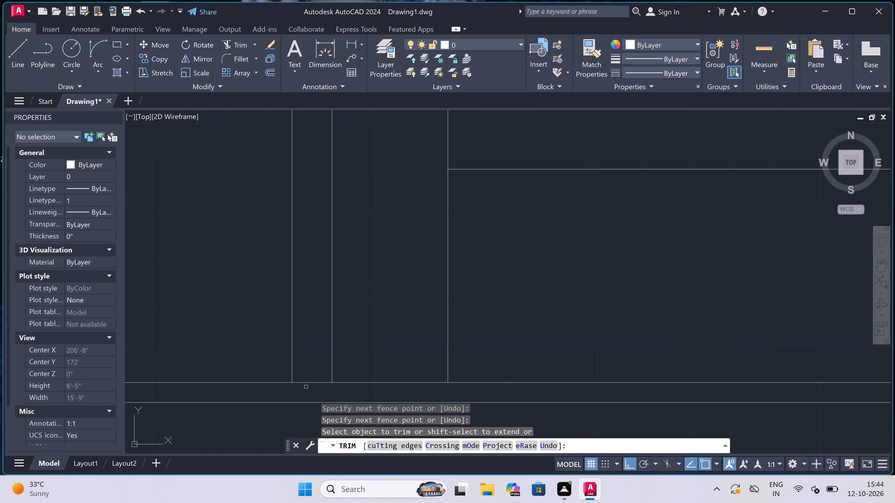
left_click(306, 387)
scroll(308, 351, "down", 4)
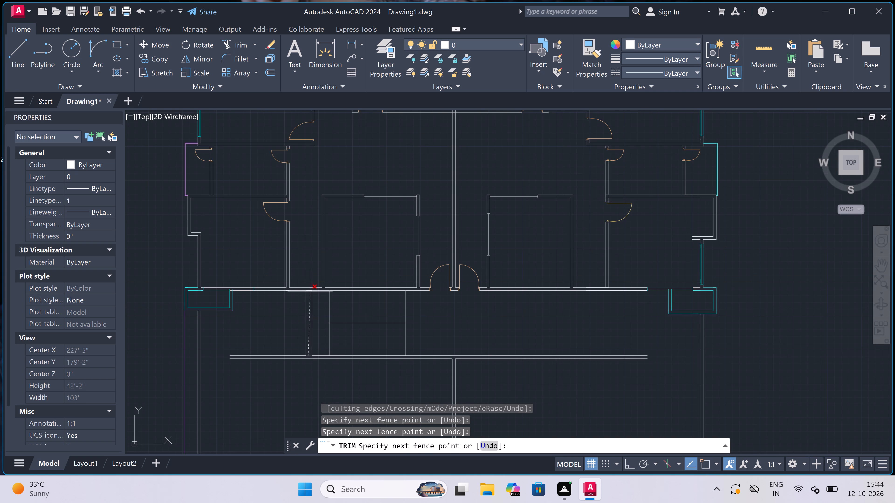
scroll(311, 291, "up", 3)
left_click(310, 290)
scroll(310, 290, "down", 2)
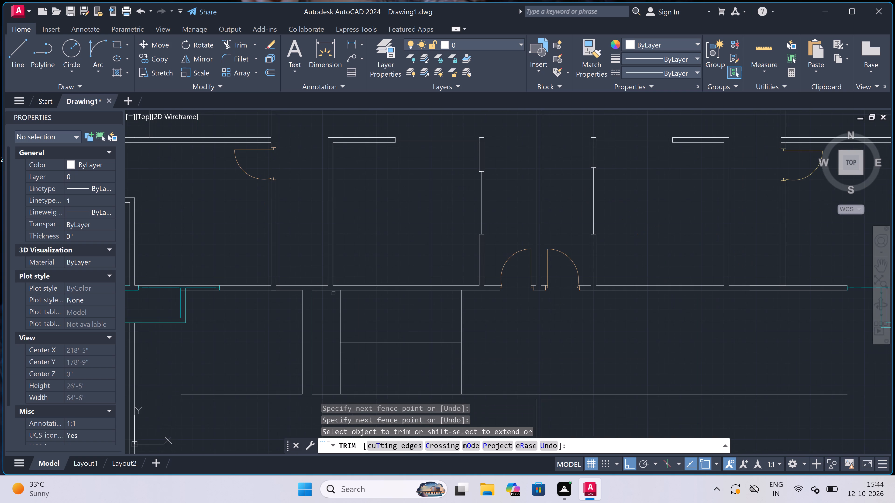
Offset the bay's left vertical line 9" rightward repeatedly, making twelve evenly spaced stair lines up to the bay's right edge.
scroll(338, 313, "down", 2)
scroll(367, 321, "up", 2)
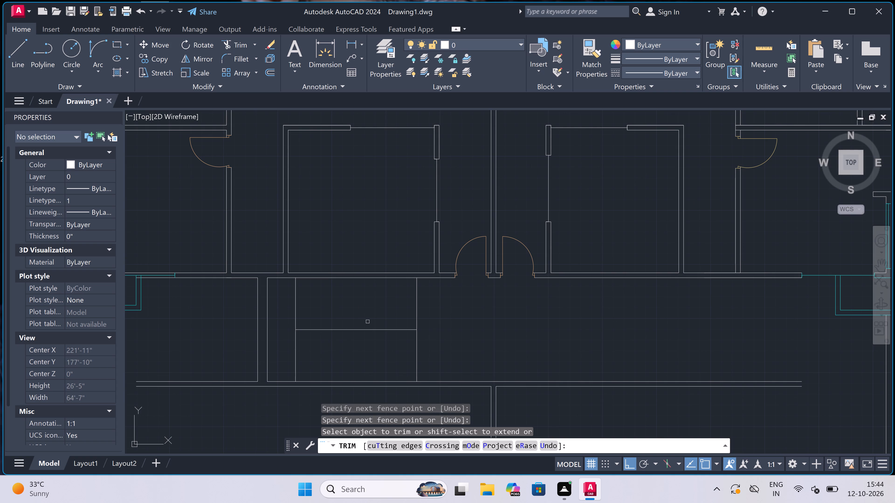
key("Escape")
type("o")
key("space")
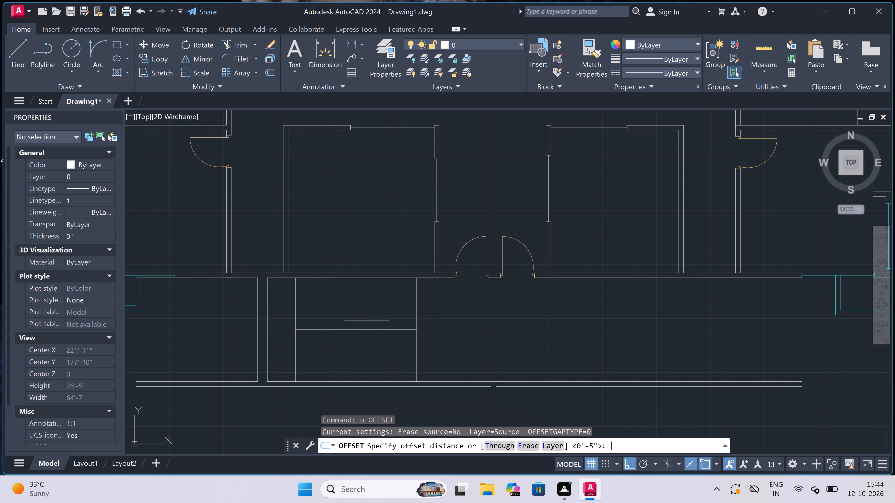
left_click(296, 308)
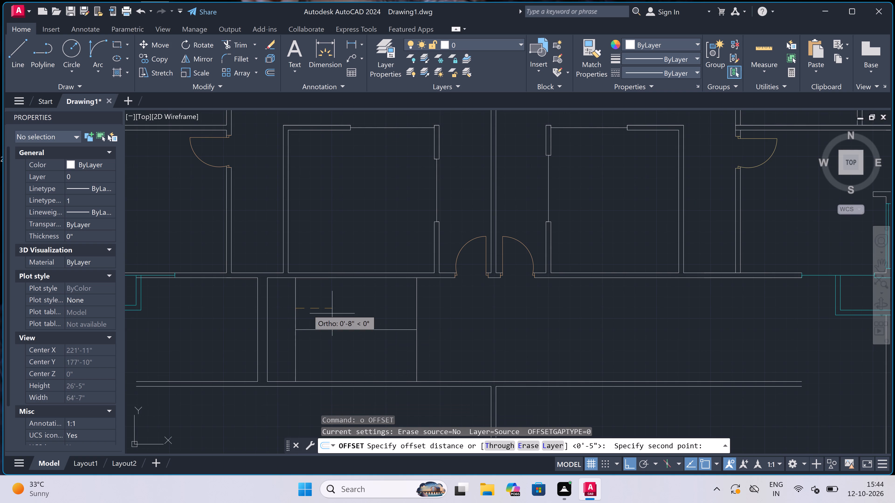
key("9")
type("\"")
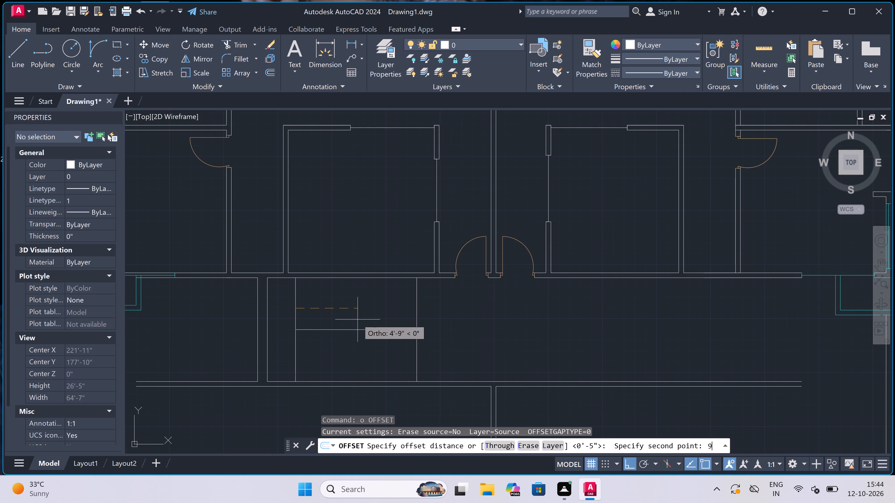
key("space")
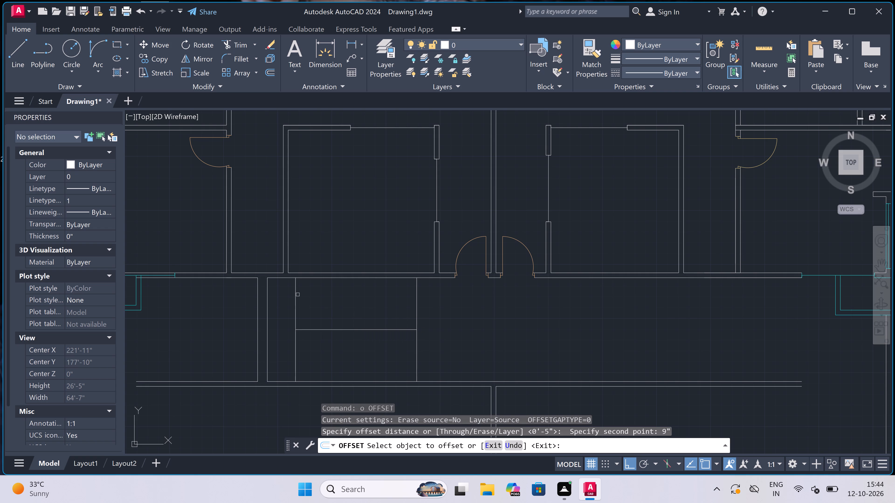
left_click_drag(296, 291, 307, 289)
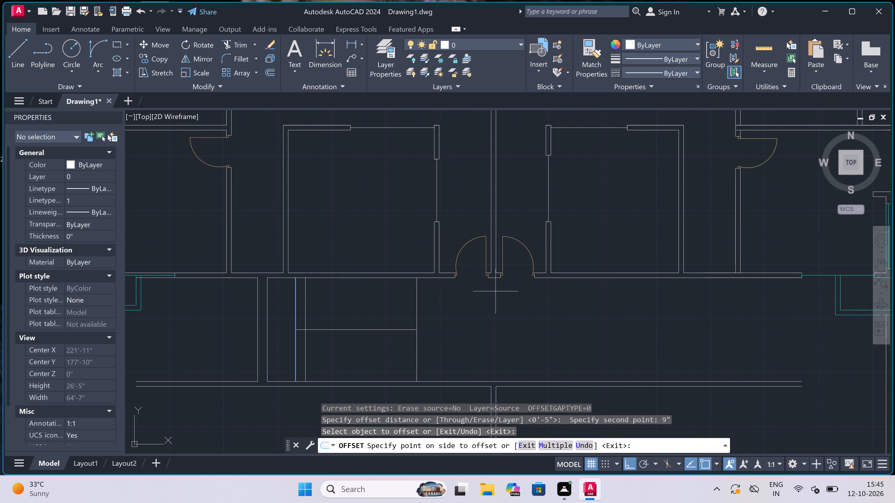
left_click(551, 440)
double_click(546, 444)
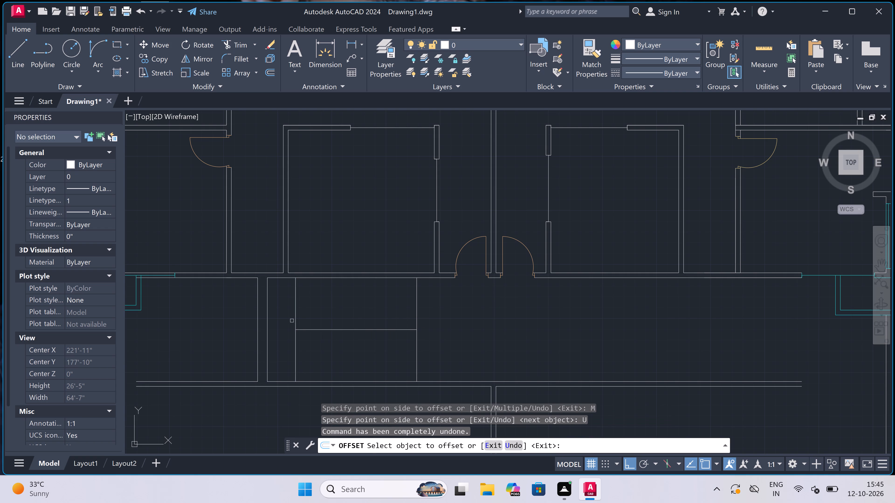
left_click_drag(299, 309, 301, 311)
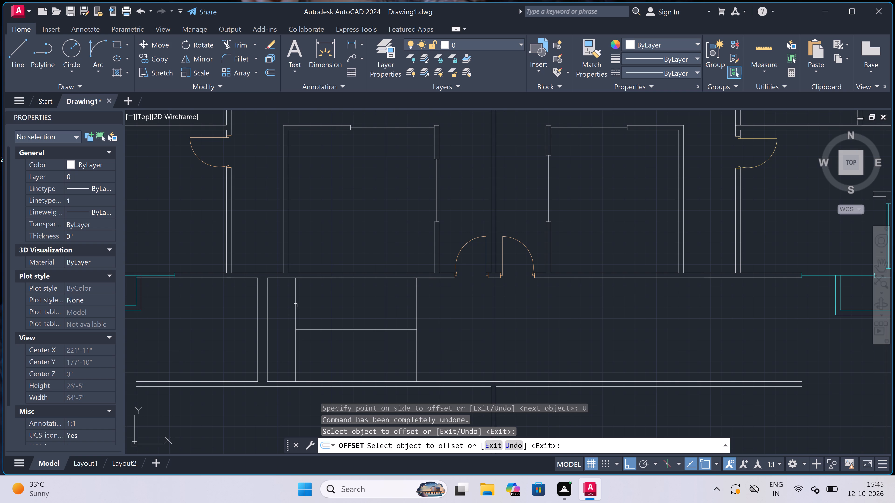
left_click_drag(296, 305, 318, 310)
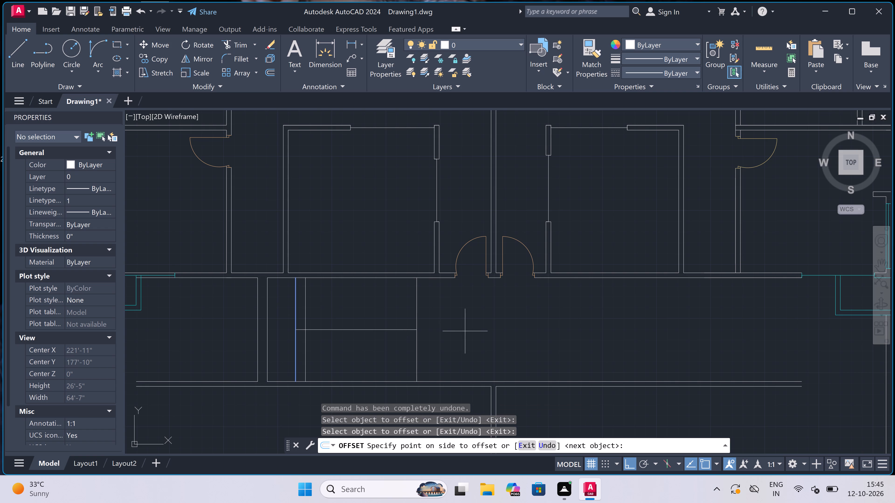
triple_click(402, 308)
triple_click(402, 308)
triple_click(403, 306)
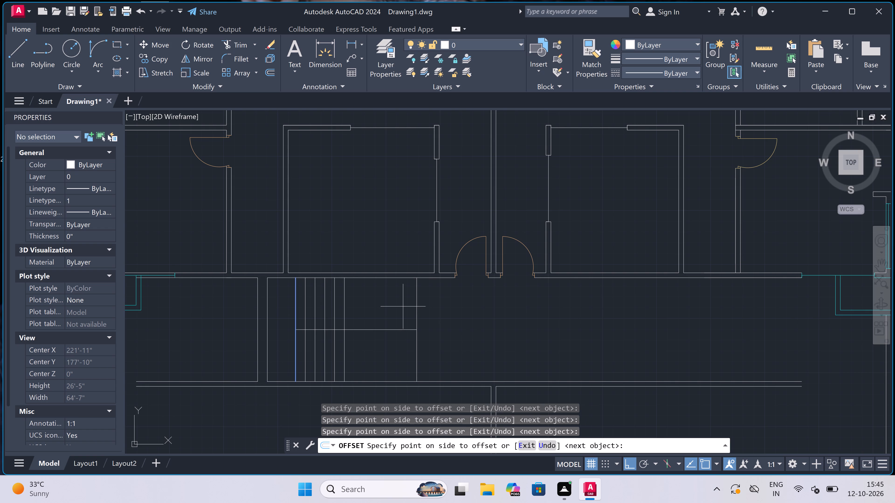
triple_click(404, 306)
left_click(404, 306)
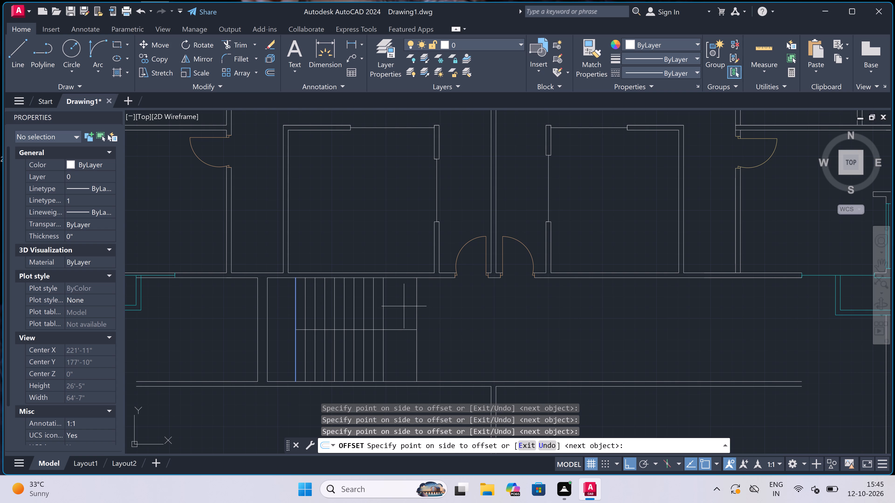
scroll(404, 306, "up", 3)
triple_click(404, 306)
left_click(404, 306)
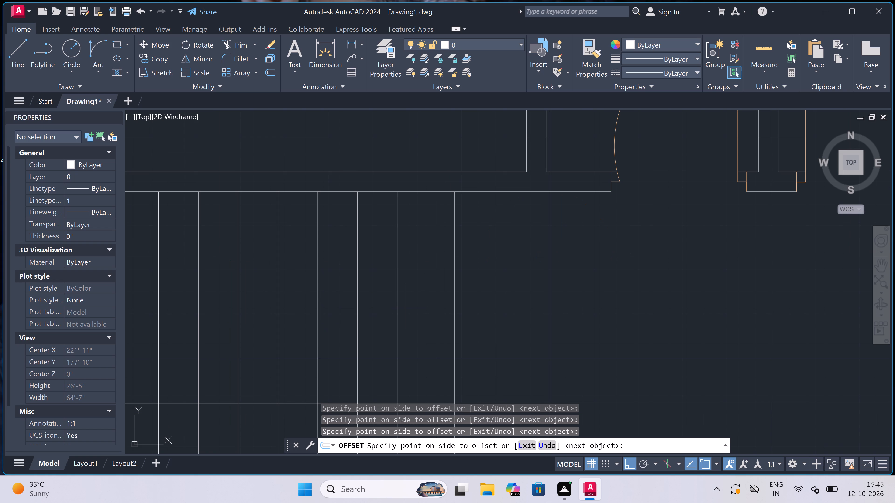
left_click(485, 286)
key("Escape")
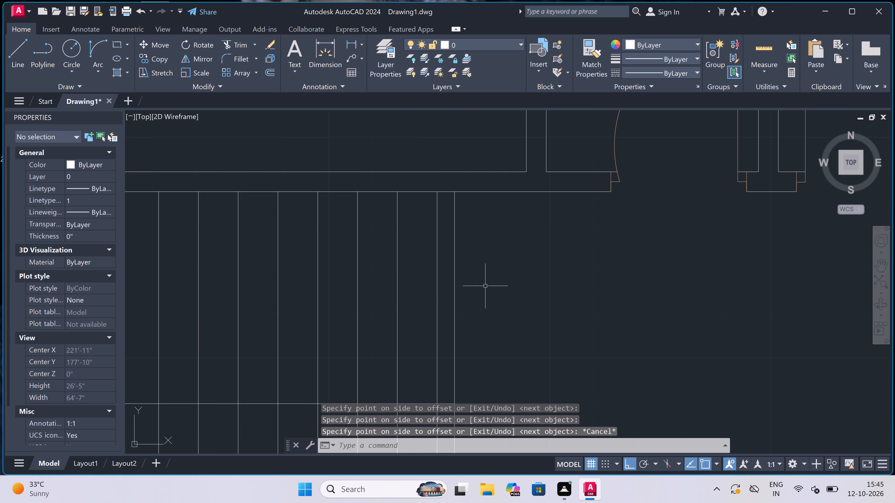
Trim away the bay's far right vertical line and the mid-height line's stub beyond the last stair line.
scroll(458, 282, "down", 2)
scroll(458, 333, "up", 2)
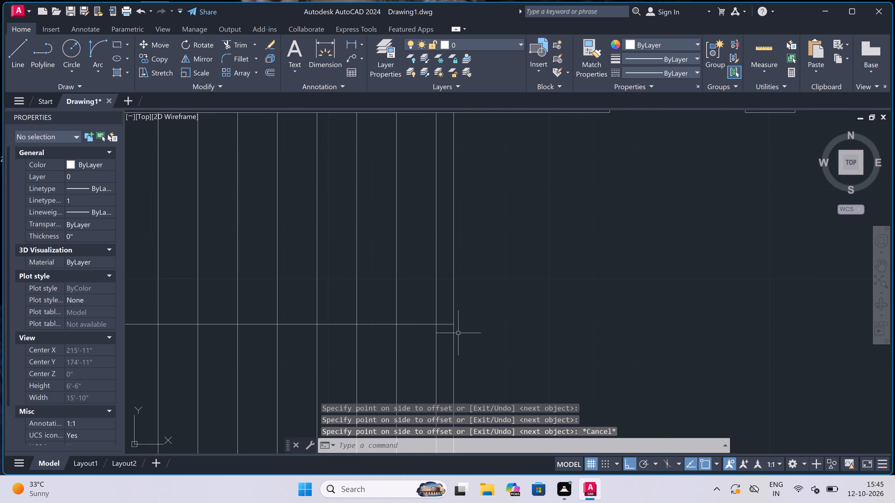
key("t")
key("r")
scroll(443, 342, "up", 2)
key("space")
left_click(444, 341)
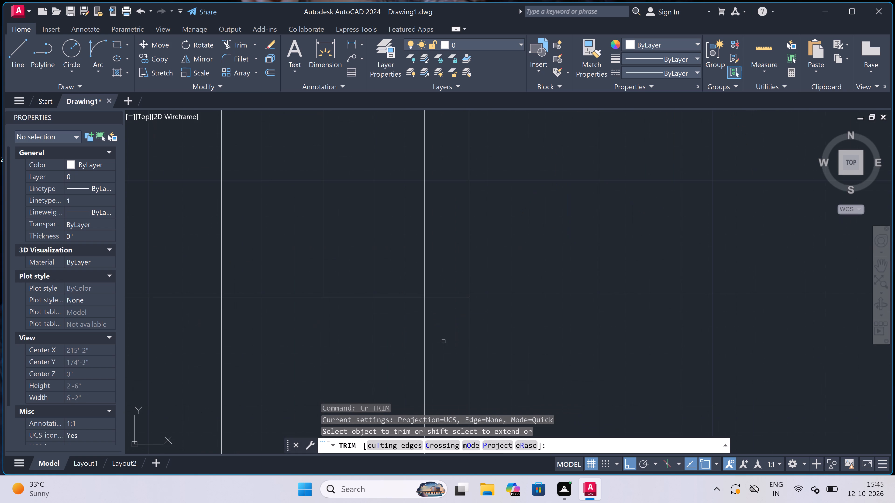
left_click(444, 279)
scroll(455, 290, "down", 3)
left_click(456, 290)
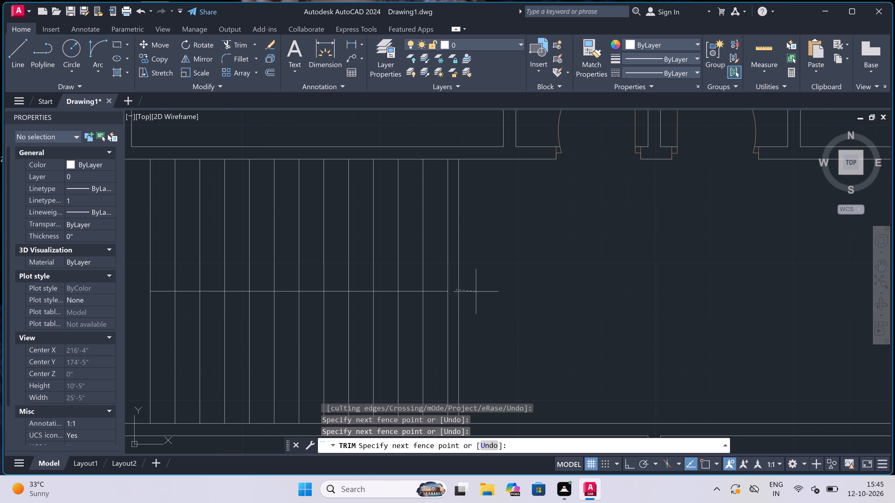
scroll(486, 292, "down", 2)
left_click(488, 292)
scroll(359, 290, "down", 4)
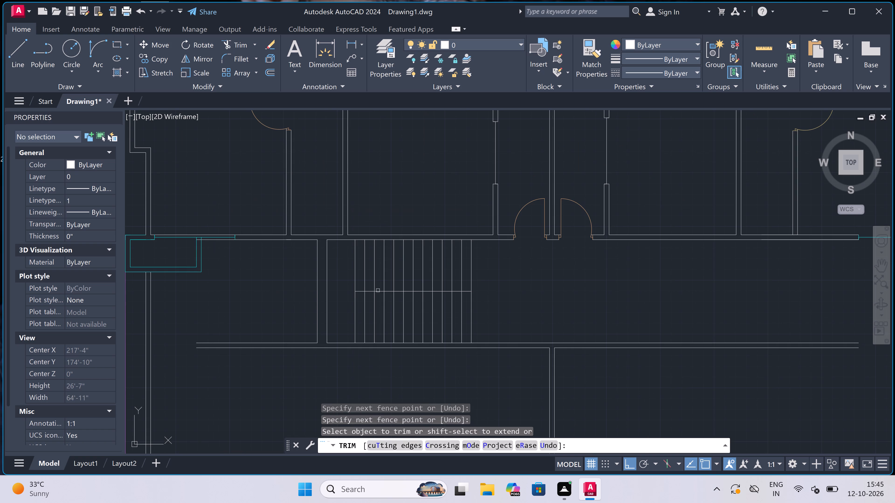
scroll(400, 291, "up", 3)
key("Escape")
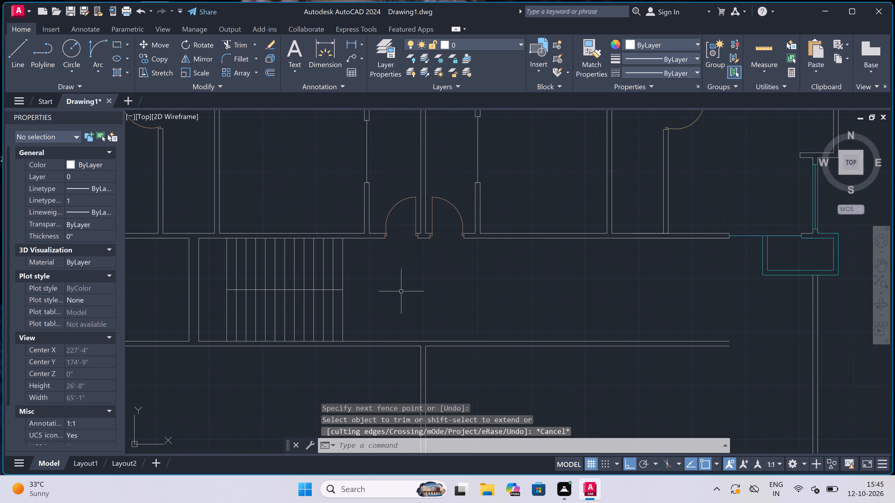
Make line1 the current layer.
scroll(401, 291, "down", 2)
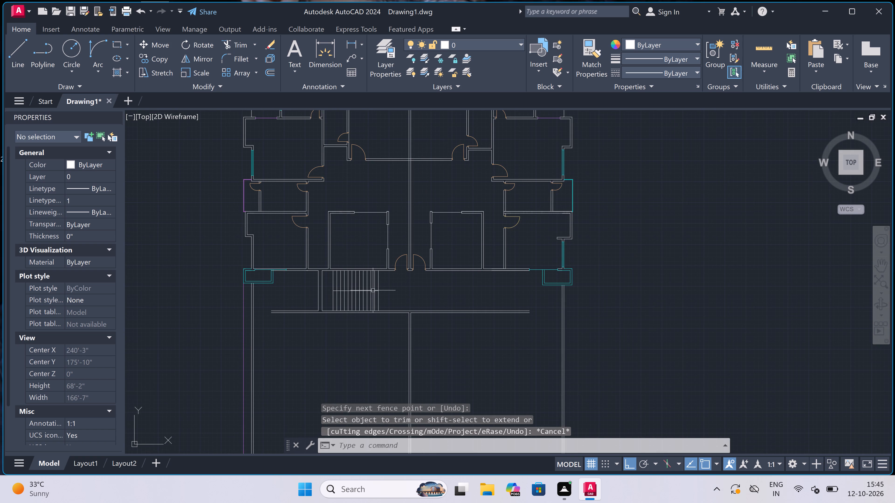
left_click(483, 46)
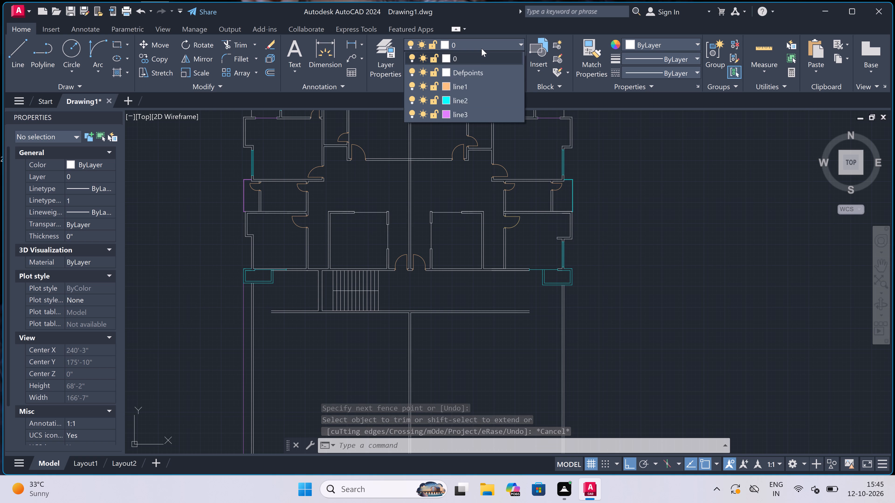
left_click(463, 84)
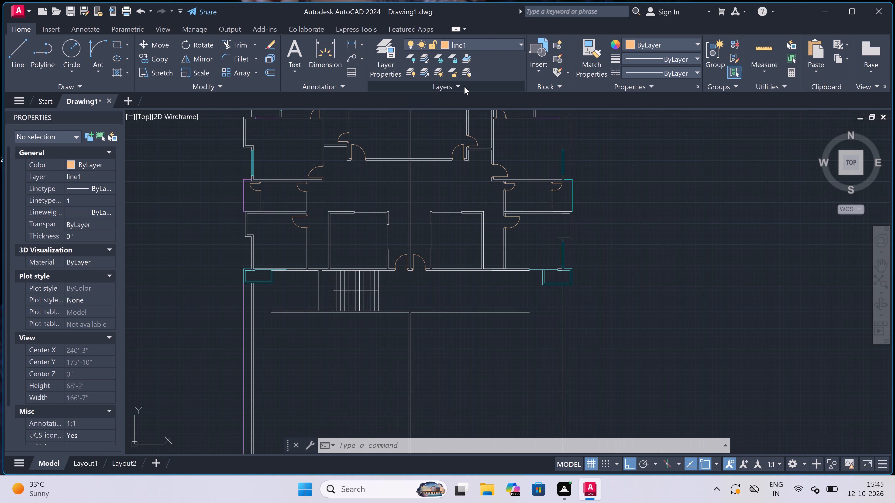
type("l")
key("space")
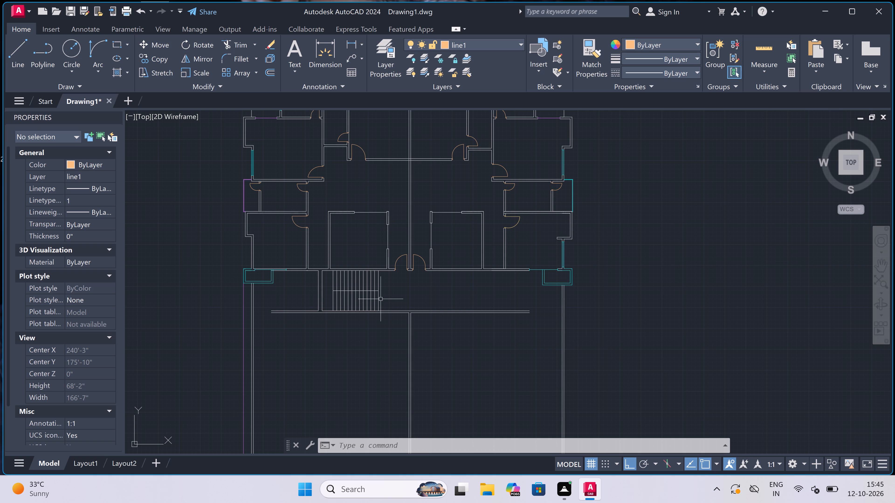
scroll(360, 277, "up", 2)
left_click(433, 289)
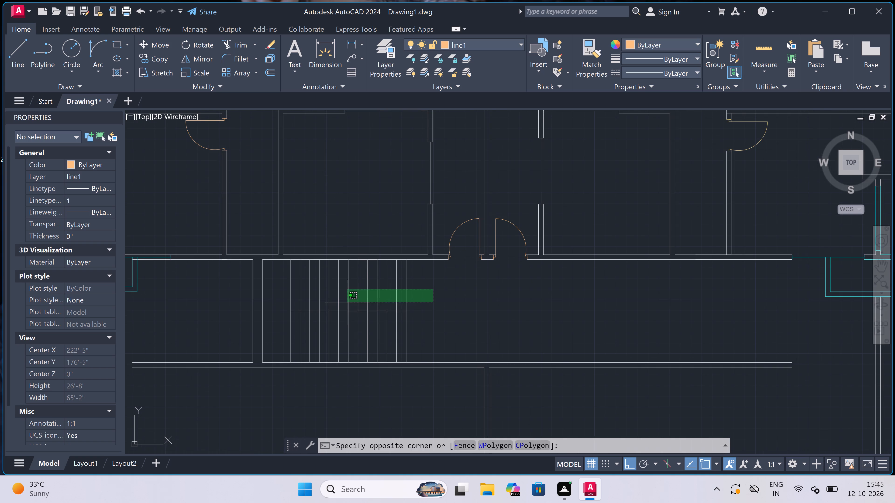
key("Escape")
Draw a U-shaped stair path: about 12' leftward through the upper flight, down the landing, and back to the lower flight's fourth line.
type("l")
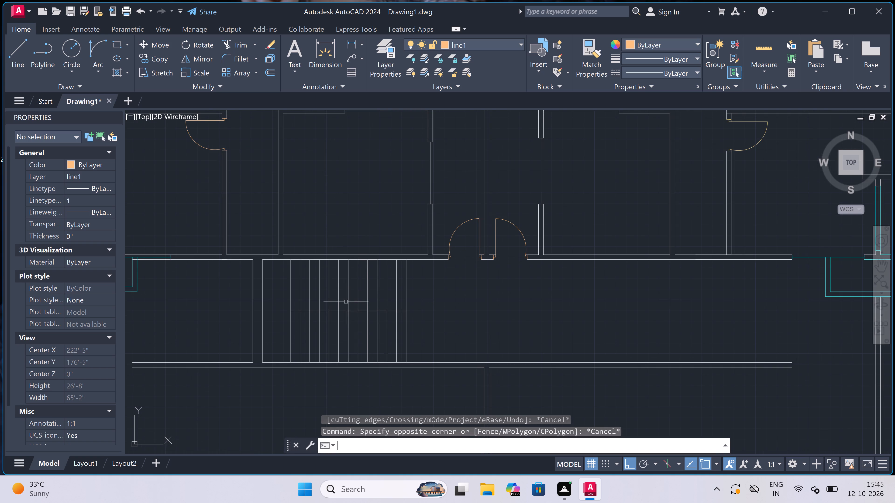
key("space")
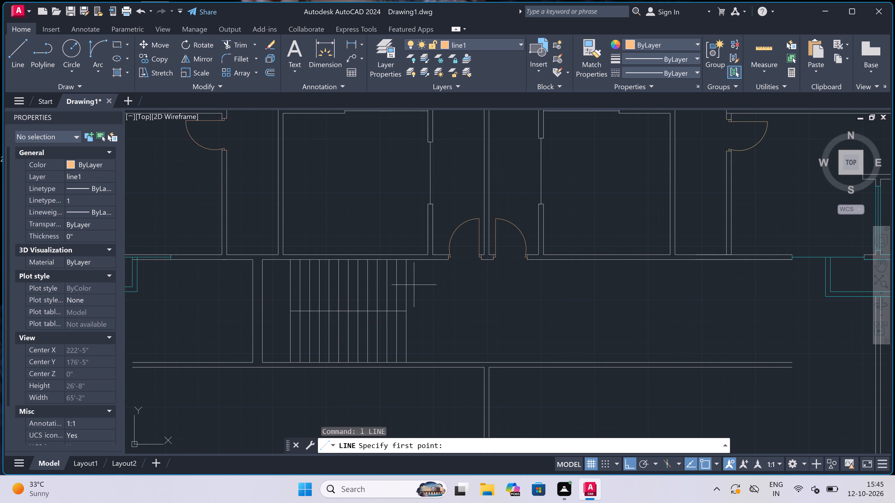
left_click(427, 286)
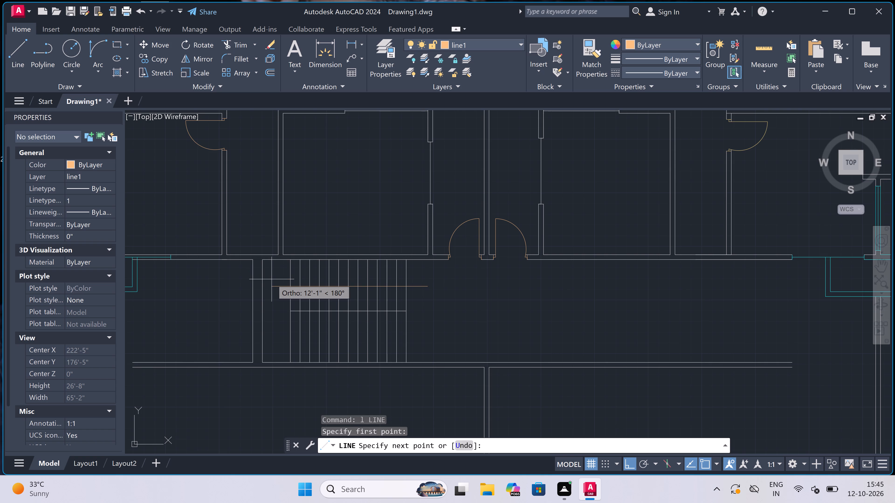
left_click_drag(273, 280, 275, 283)
left_click(278, 345)
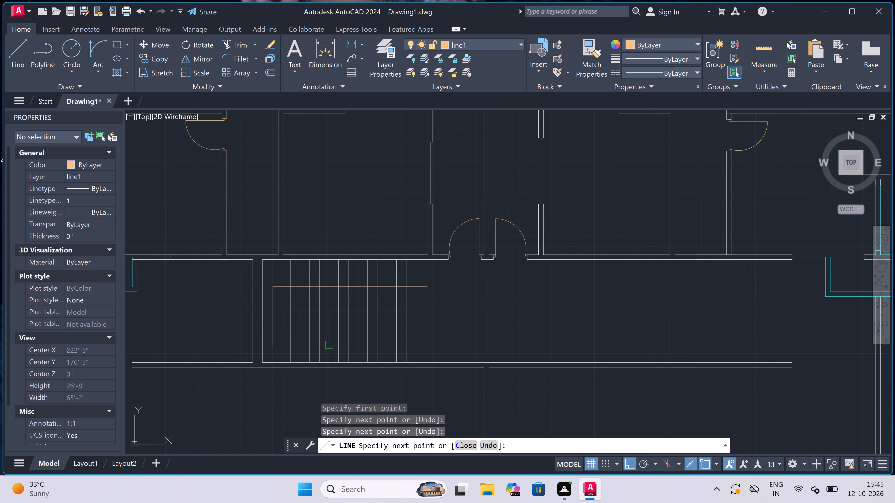
scroll(223, 311, "up", 2)
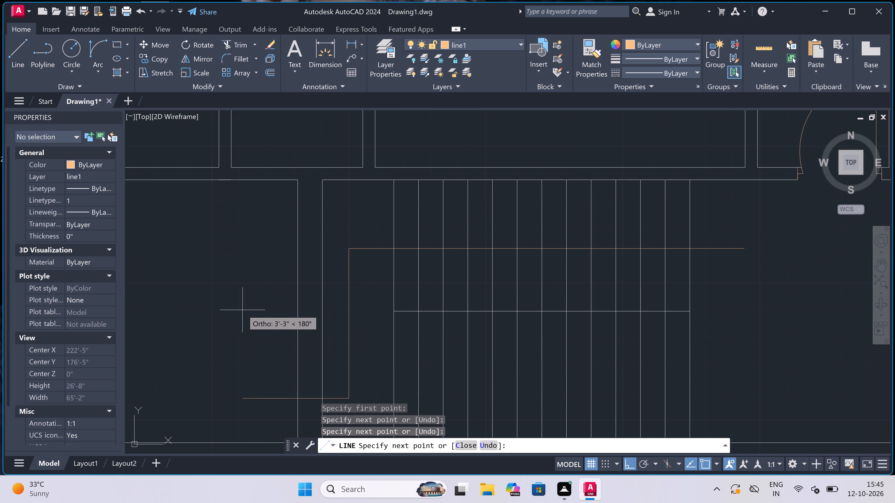
key("ctrl+z")
scroll(279, 326, "up", 2)
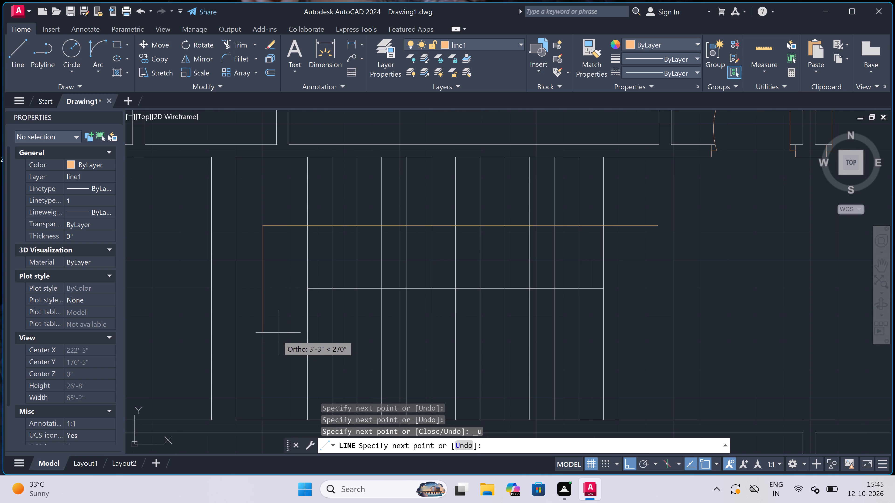
left_click(272, 349)
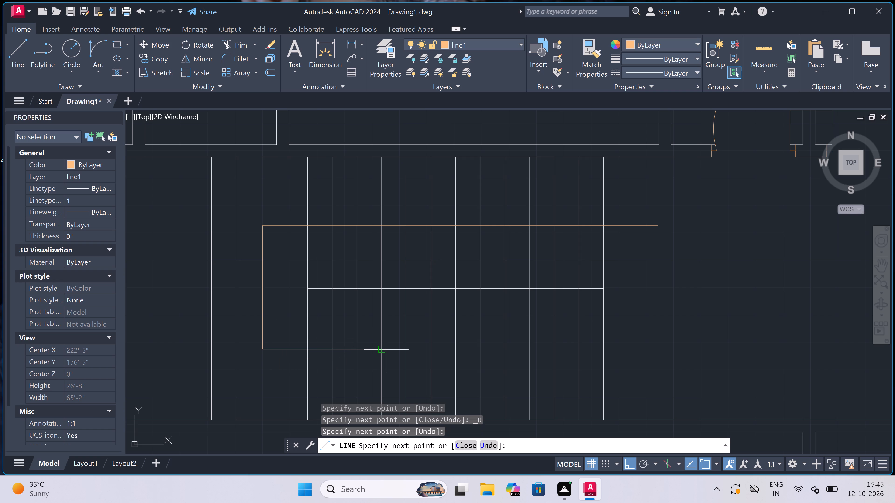
left_click(383, 350)
key("Escape")
Make line2 the current layer.
scroll(370, 306, "down", 3)
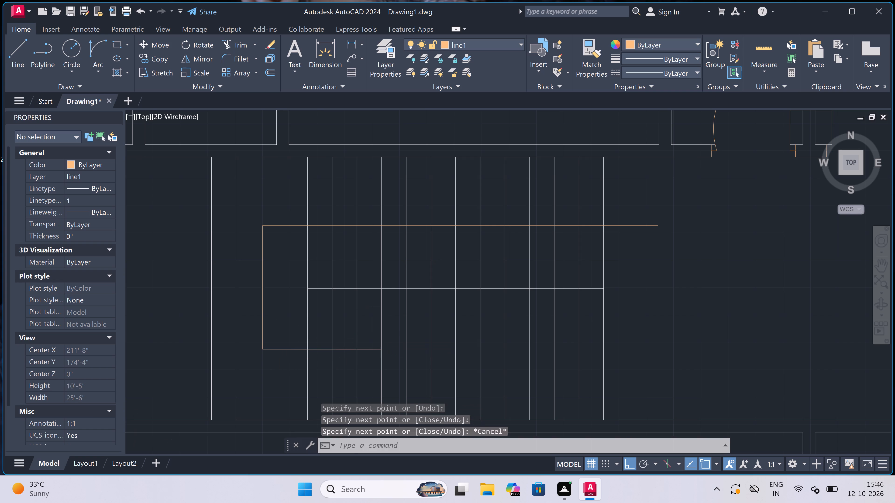
scroll(370, 306, "down", 1)
left_click(479, 39)
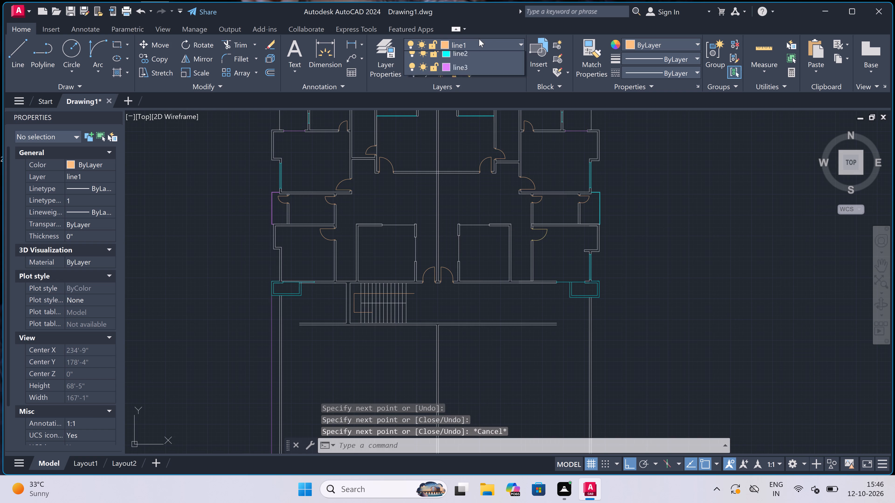
left_click(452, 100)
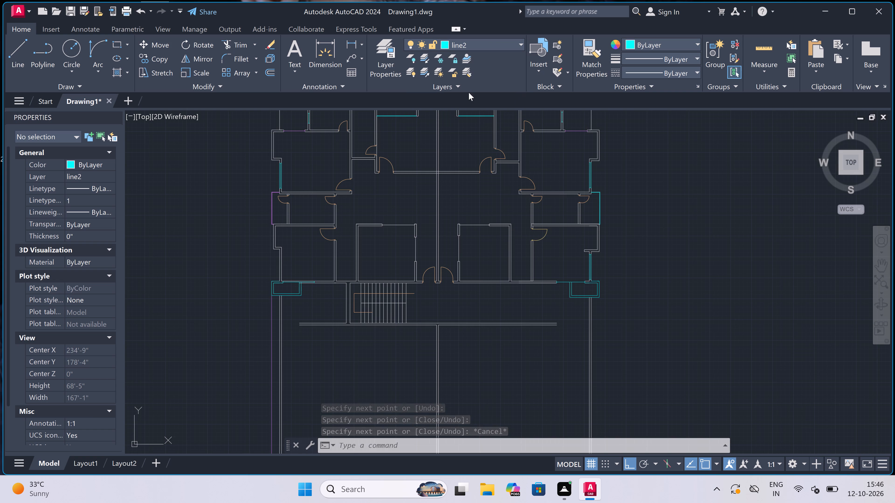
Outline a window in the wall beside the stair landing: an end line across the wall, 3' plus 2' down its middle, and a closing end line.
key("l")
key("space")
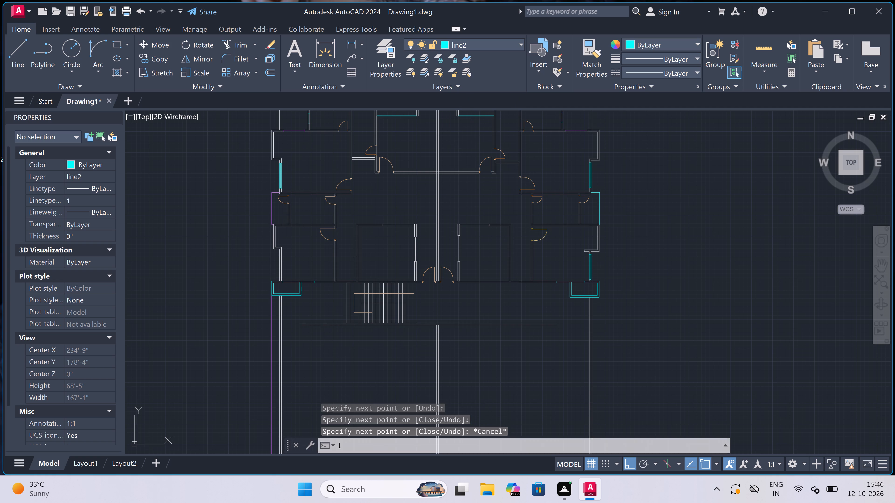
scroll(333, 319, "up", 4)
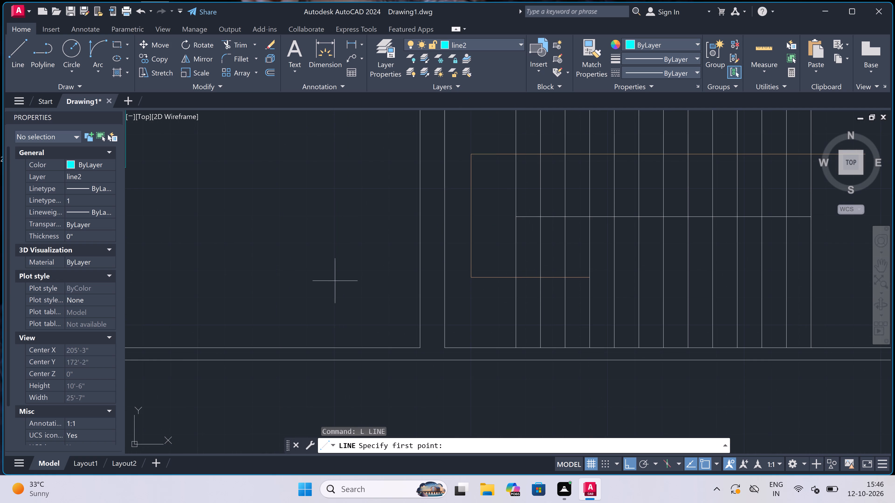
scroll(360, 267, "down", 2)
scroll(382, 235, "up", 2)
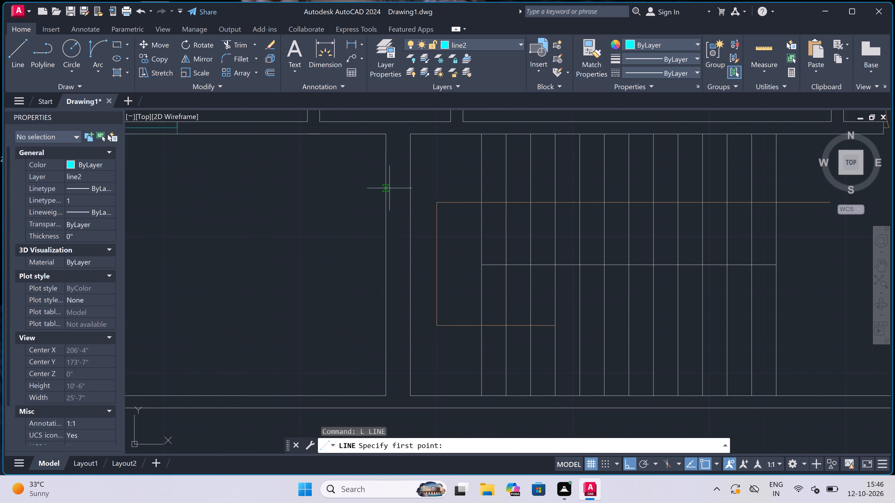
left_click_drag(389, 187, 392, 185)
left_click(413, 185)
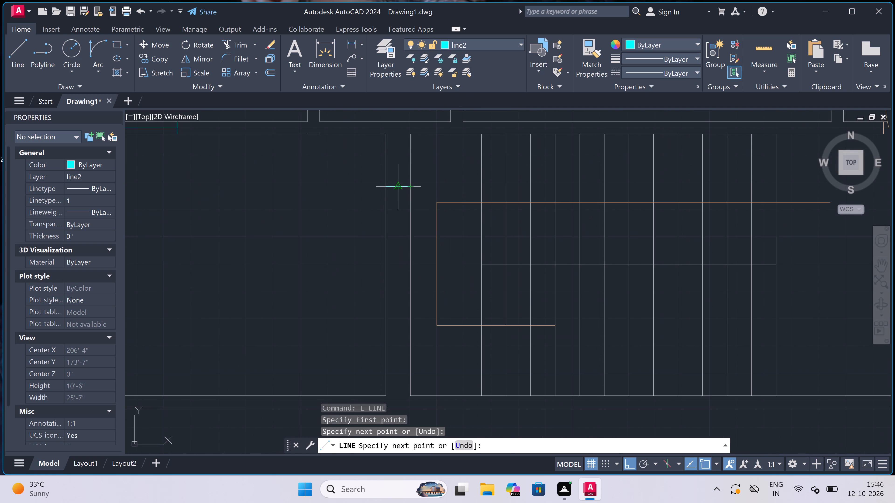
left_click(401, 186)
type("3'")
key("space")
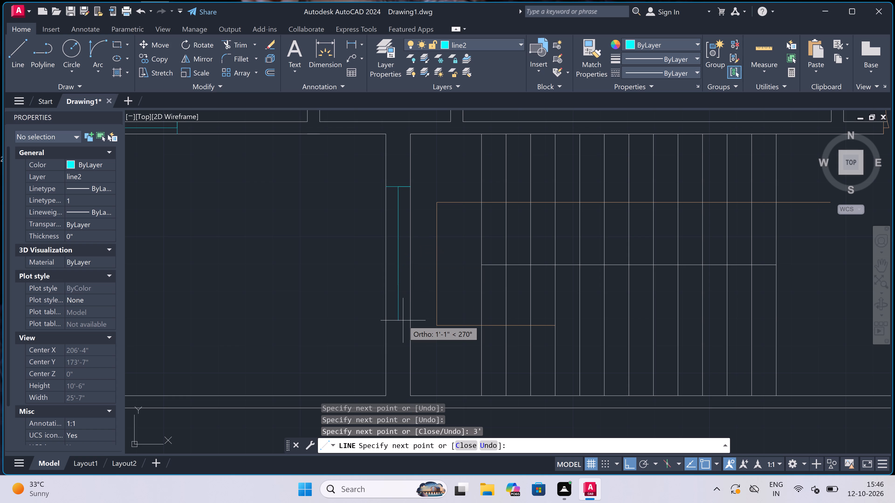
type("2'")
key("space")
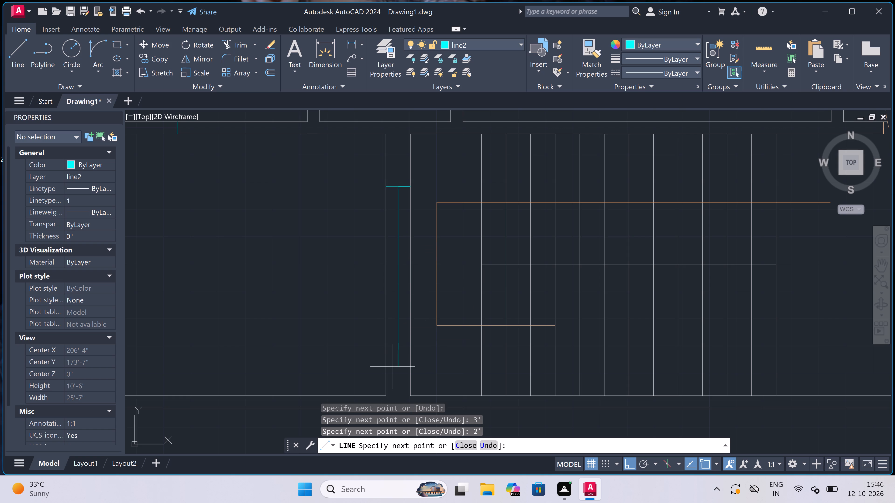
left_click_drag(385, 352, 387, 356)
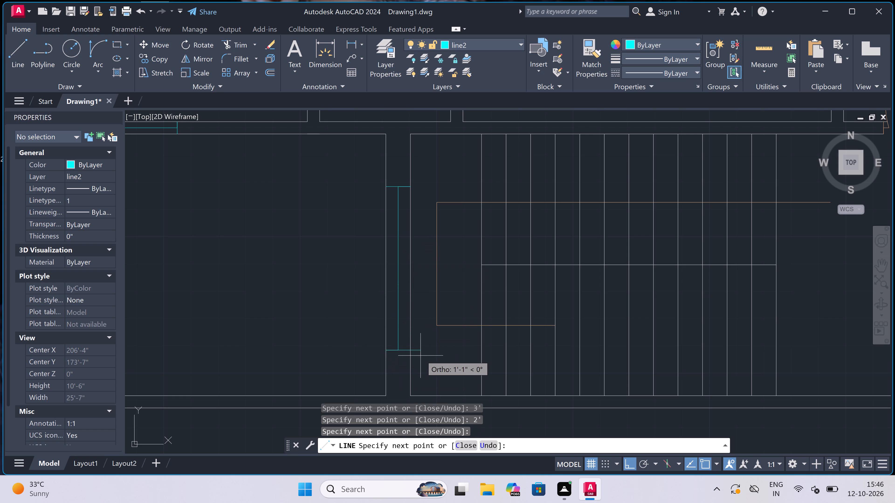
double_click(412, 349)
key("Escape")
Trim away both wall face lines between the two end lines of the landing window.
key("t")
key("r")
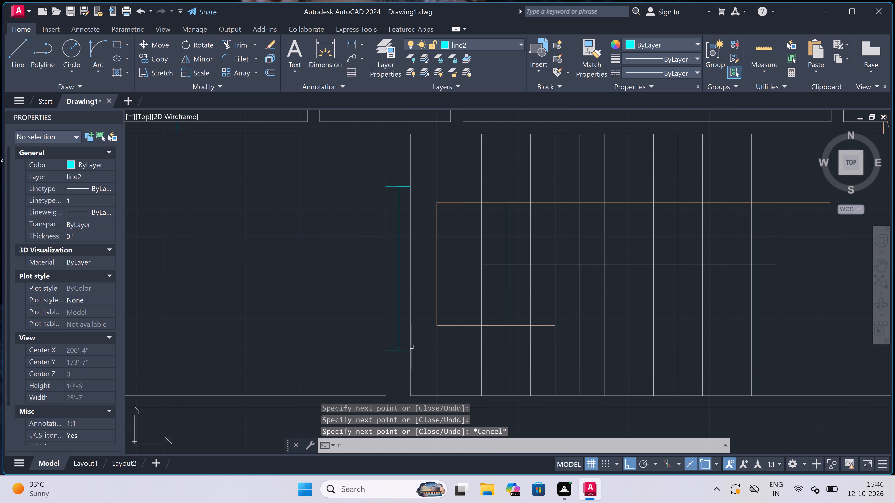
key("space")
left_click(408, 308)
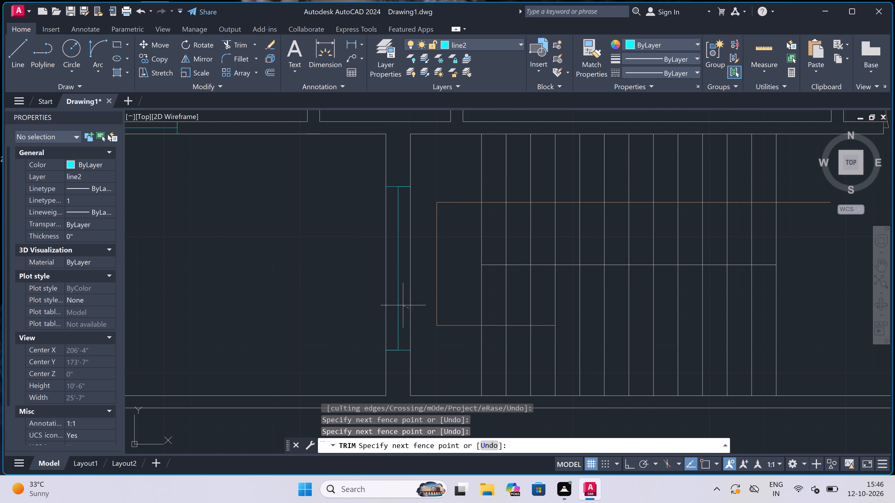
left_click(420, 302)
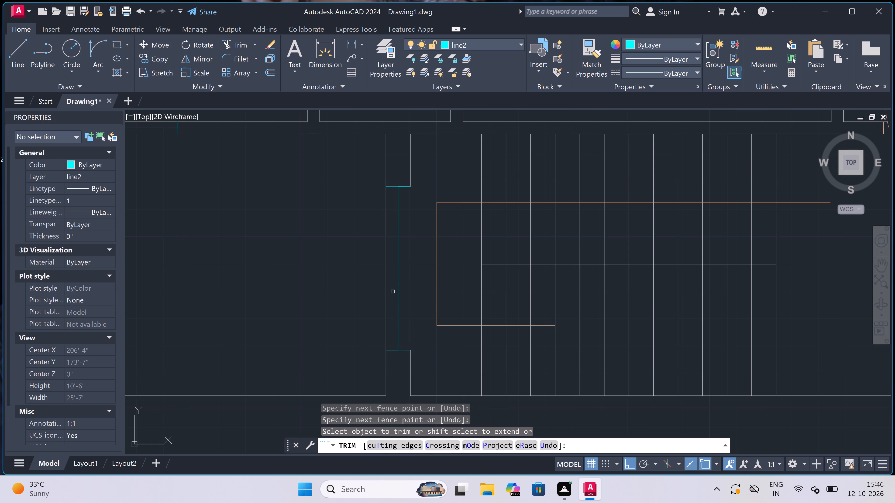
left_click(391, 292)
left_click(369, 293)
key("Escape")
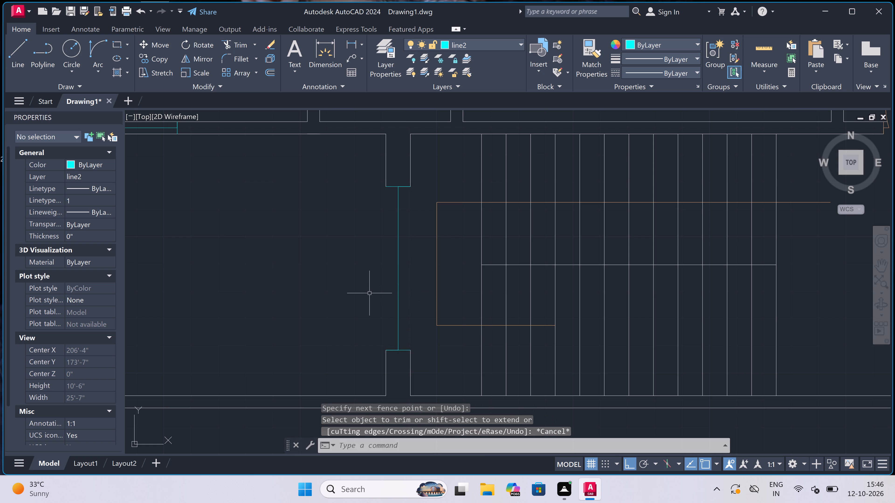
Draw the landing window's two face lines along the wall faces, joining its upper and lower end lines.
key("l")
key("space")
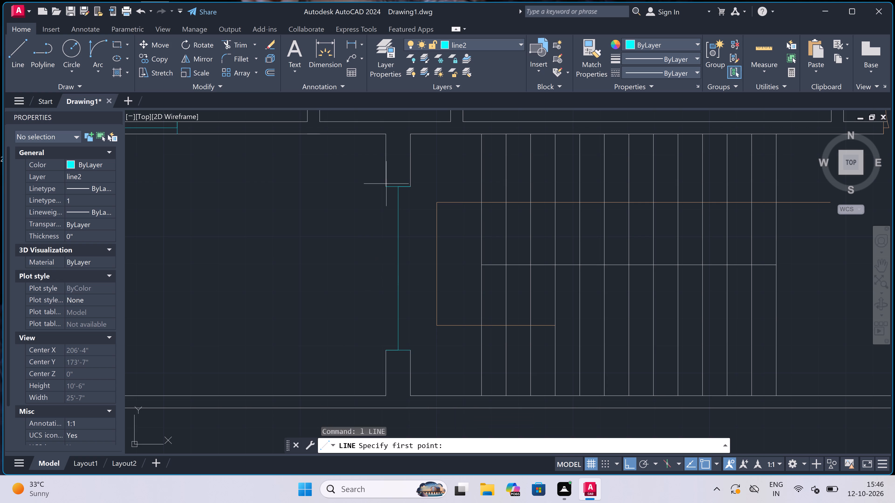
left_click_drag(389, 190, 390, 197)
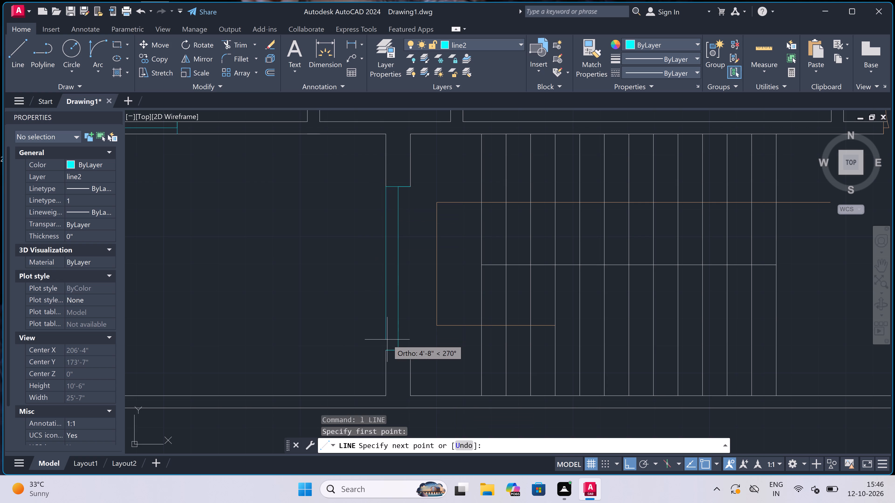
left_click(387, 349)
key("Escape")
key("space")
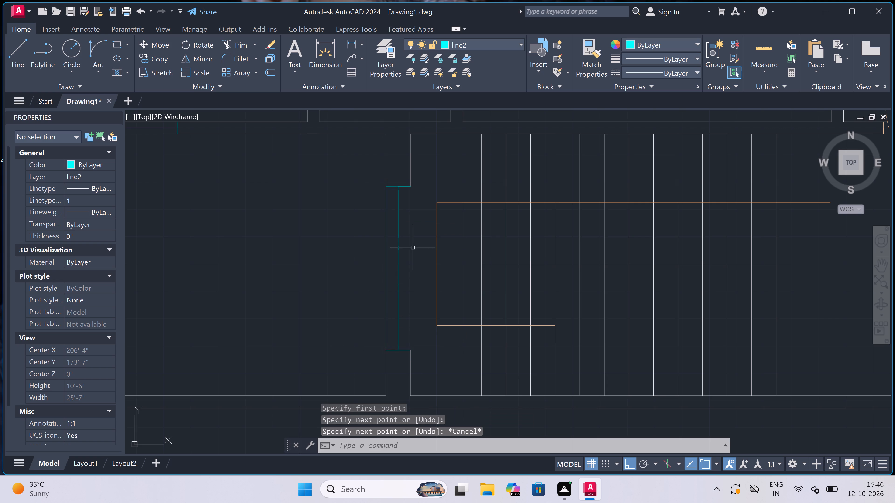
left_click(415, 186)
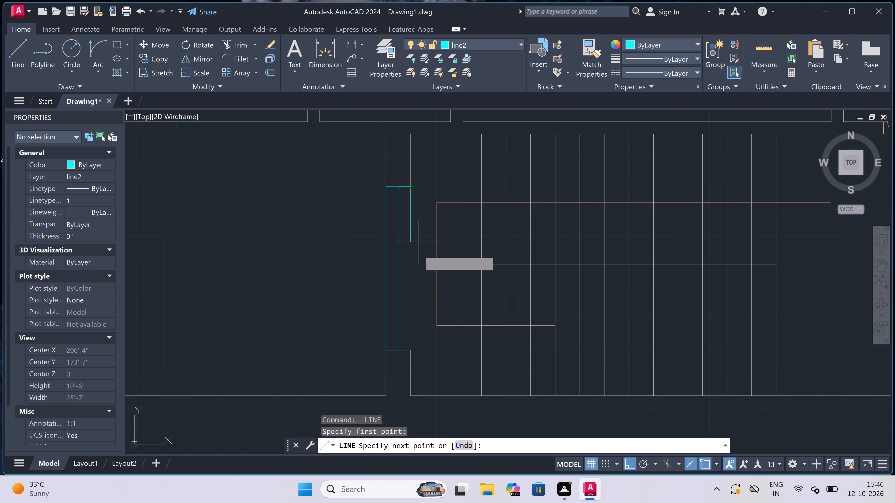
left_click(413, 347)
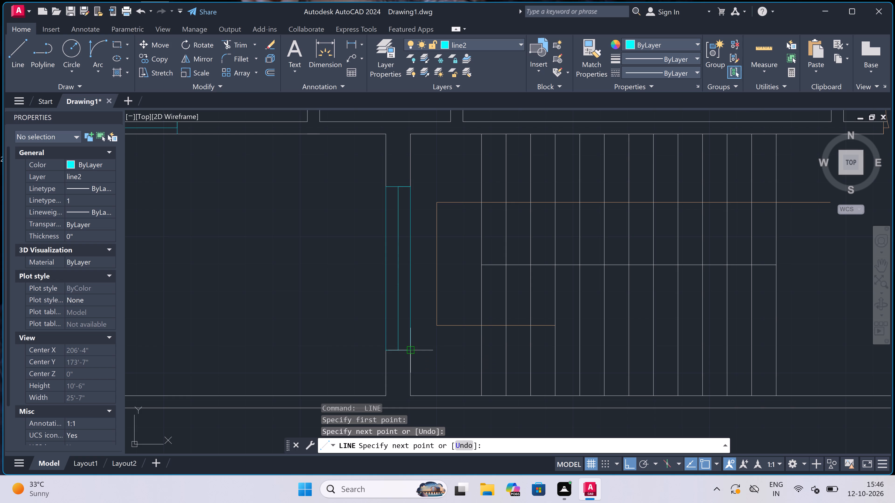
key("Escape")
Extend the two lines of the corridor's lower wall leftward to meet the building's left outer wall.
scroll(364, 294, "down", 5)
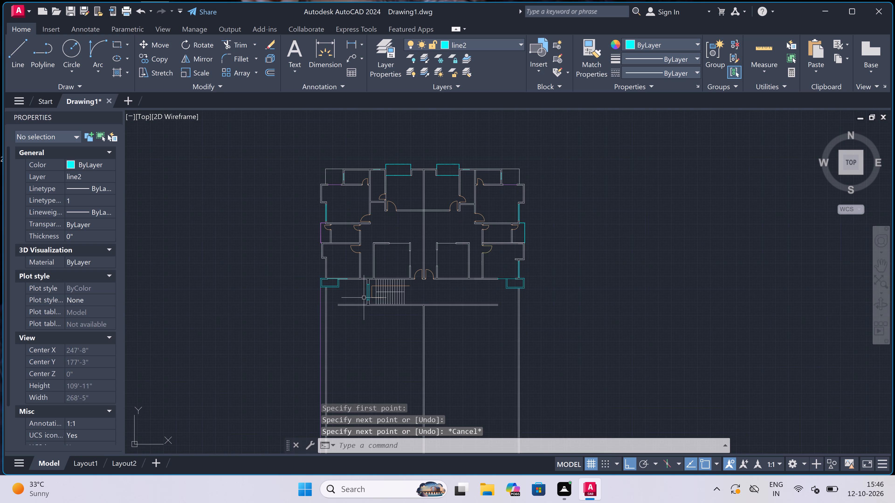
scroll(345, 309, "up", 3)
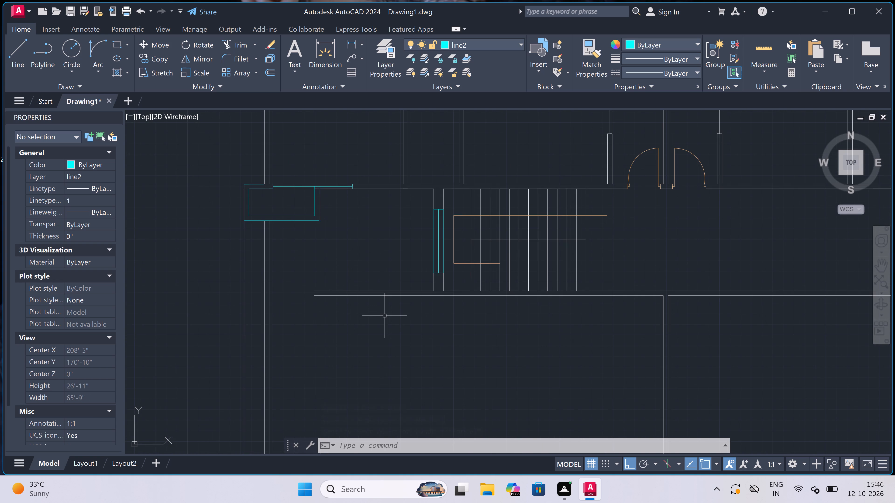
key("Escape")
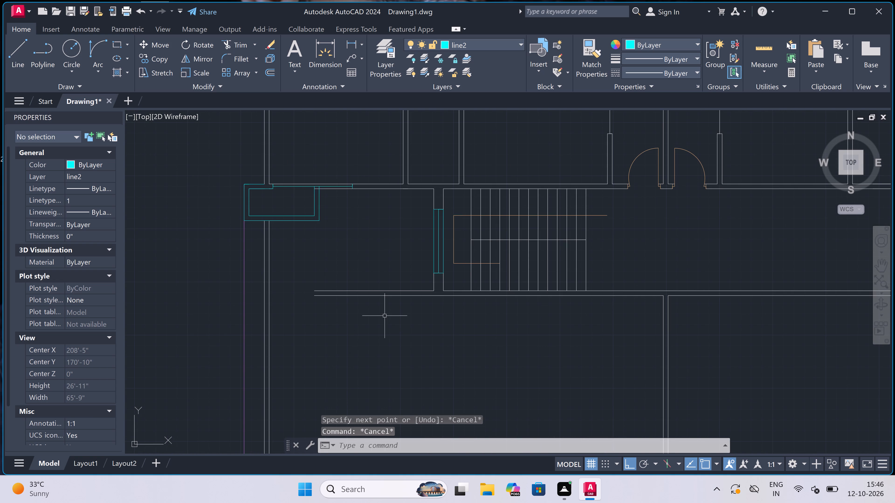
type("ex")
key("space")
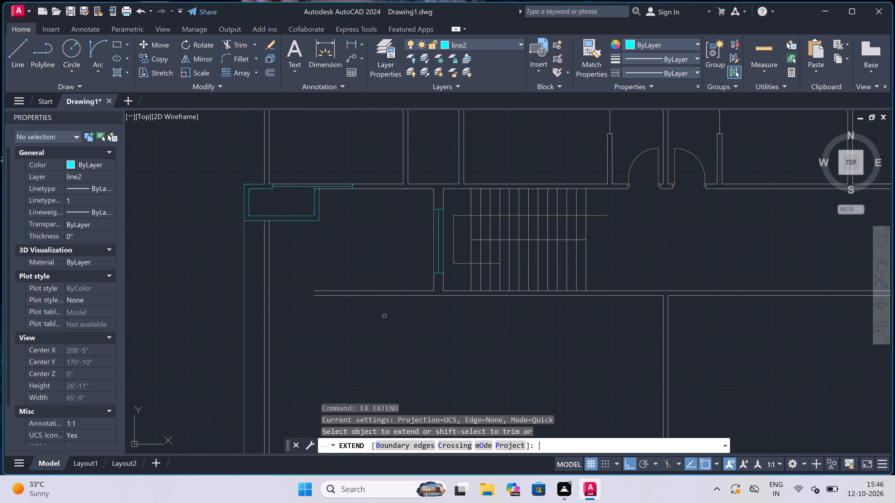
left_click_drag(390, 247, 388, 254)
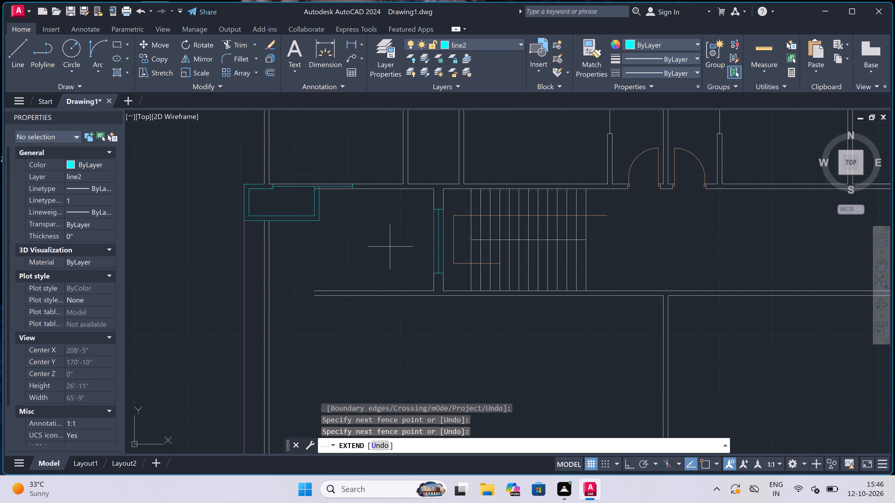
left_click(374, 349)
double_click(347, 263)
left_click_drag(338, 353, 338, 350)
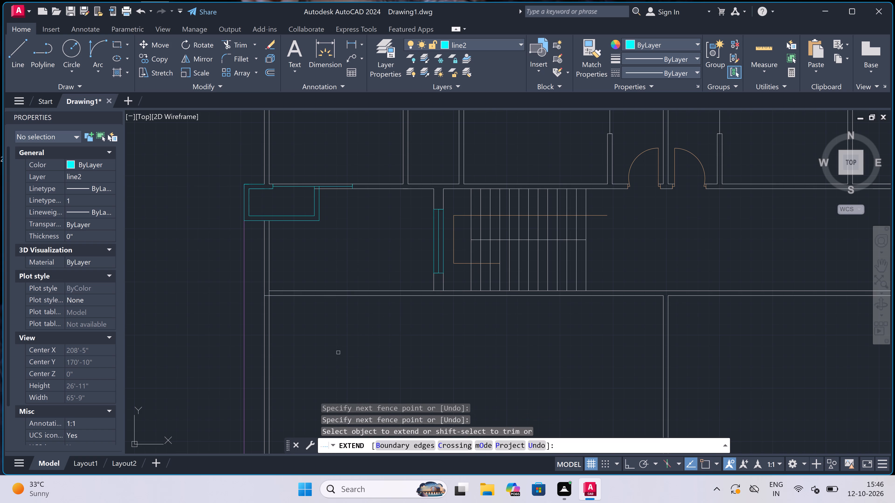
scroll(336, 308, "down", 2)
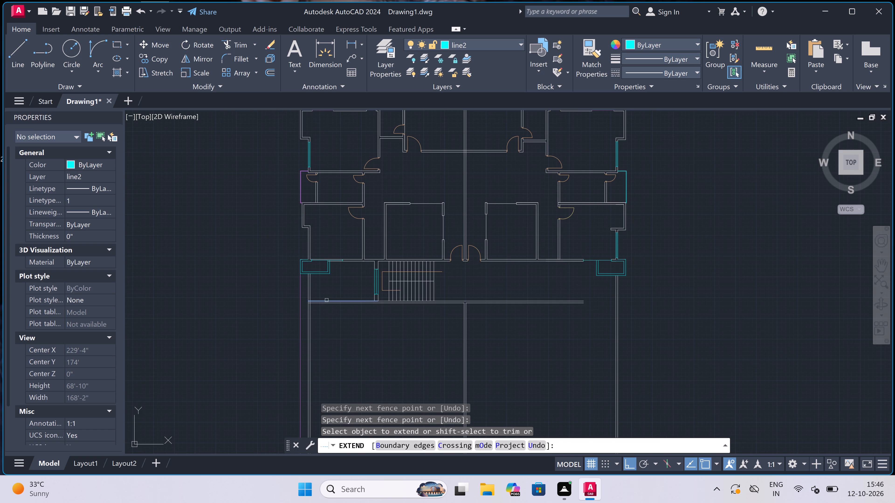
scroll(325, 302, "up", 3)
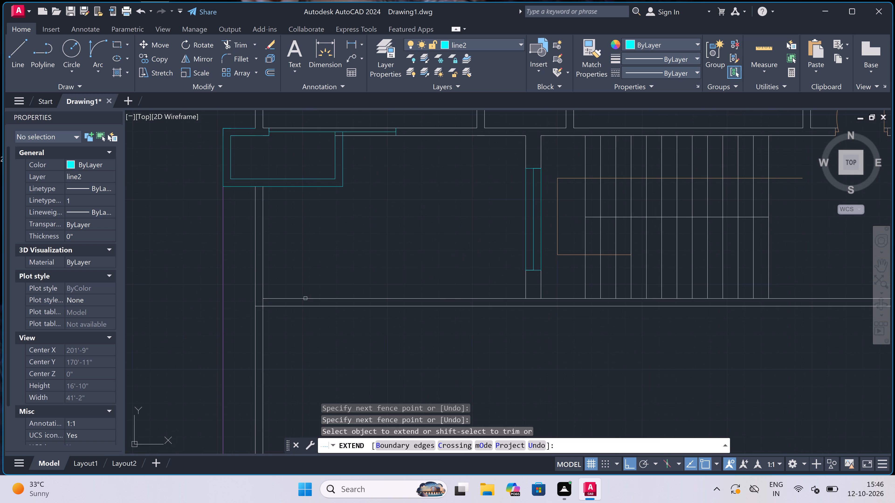
left_click(304, 299)
Extend the two lines of the corridor's lower wall rightward to meet the building's right outer wall.
scroll(304, 299, "down", 3)
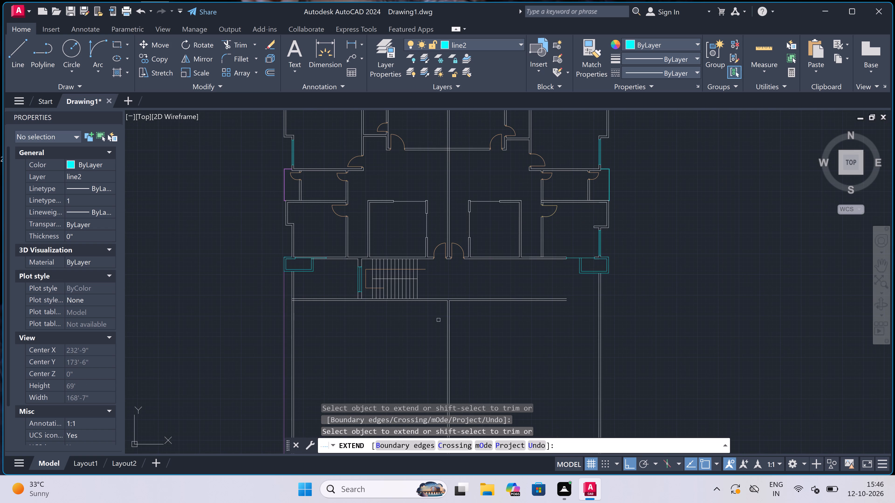
left_click_drag(496, 293, 496, 296)
left_click(503, 354)
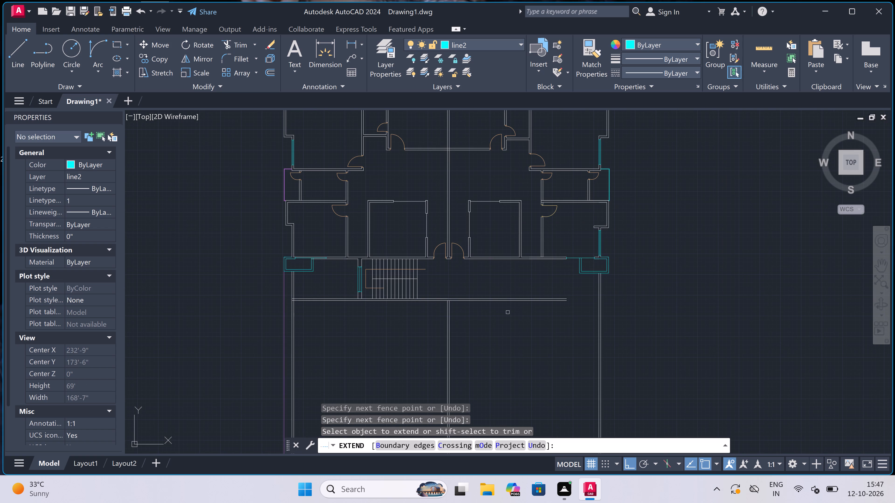
left_click_drag(513, 291, 519, 301)
left_click(536, 345)
left_click(547, 292)
key("Escape")
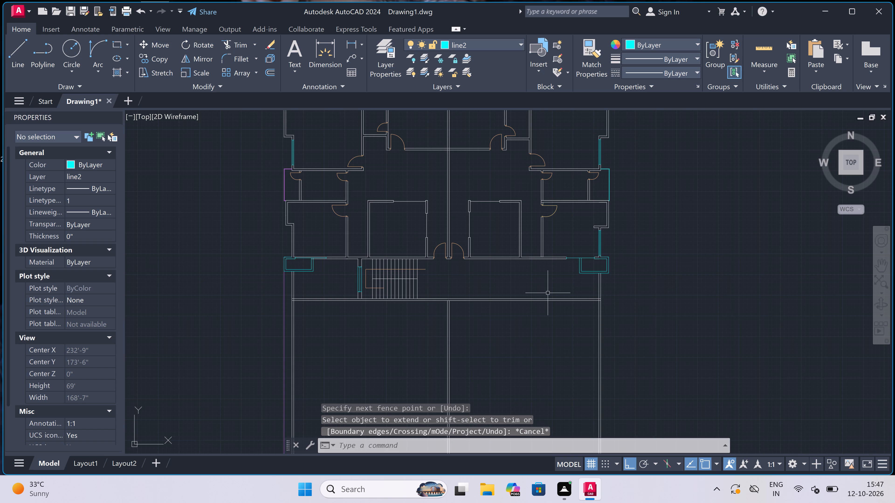
Draw a 5' window centre line inside the lower-left room's outer wall, with end lines across the wall at both ends.
scroll(386, 300, "up", 2)
scroll(384, 299, "down", 3)
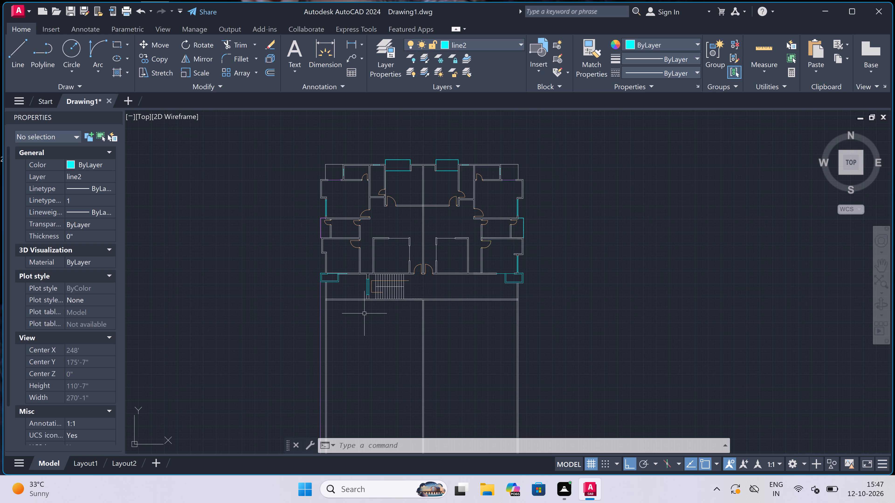
scroll(325, 272, "up", 4)
type("l")
key("space")
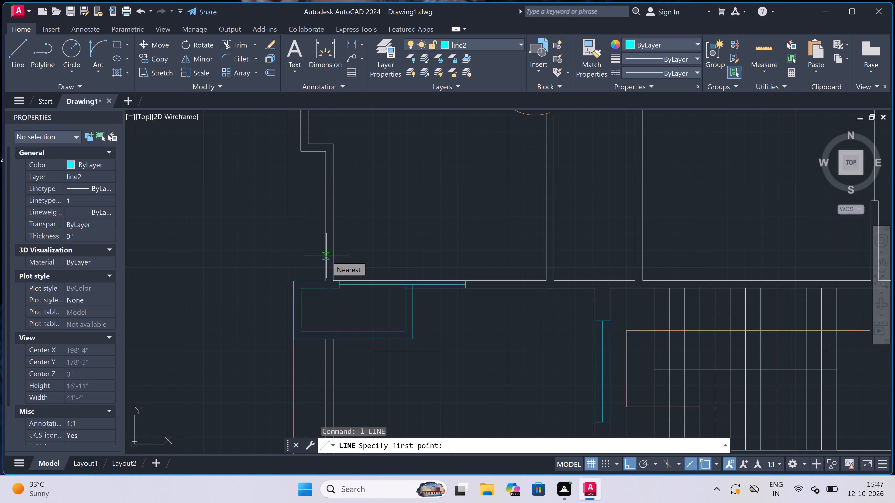
scroll(326, 256, "up", 2)
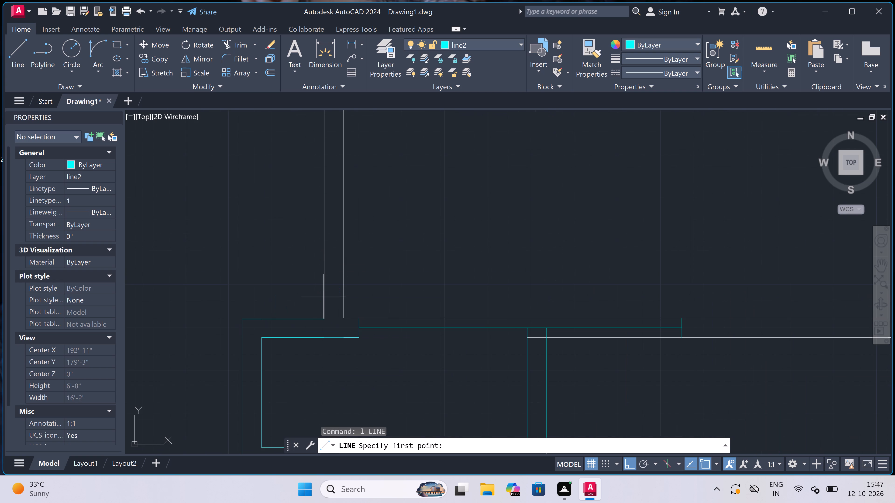
left_click(323, 289)
left_click(347, 285)
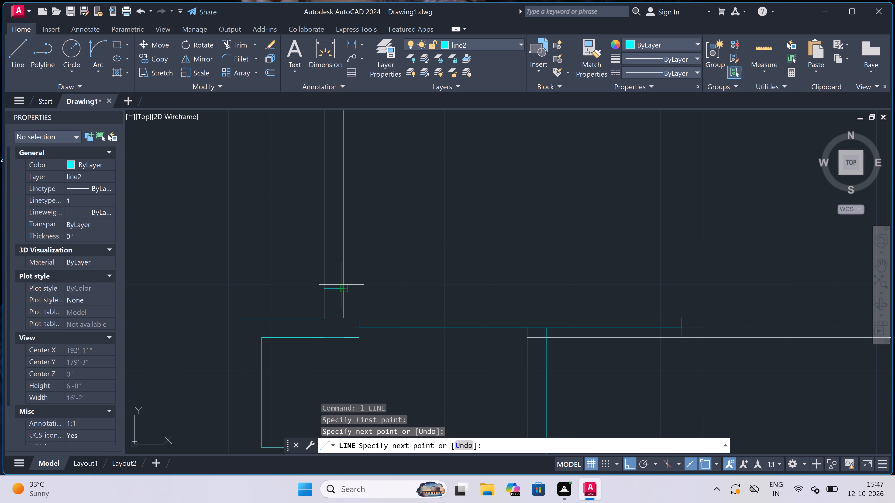
left_click(335, 289)
type("5'")
key("space")
scroll(345, 228, "down", 4)
scroll(339, 205, "up", 3)
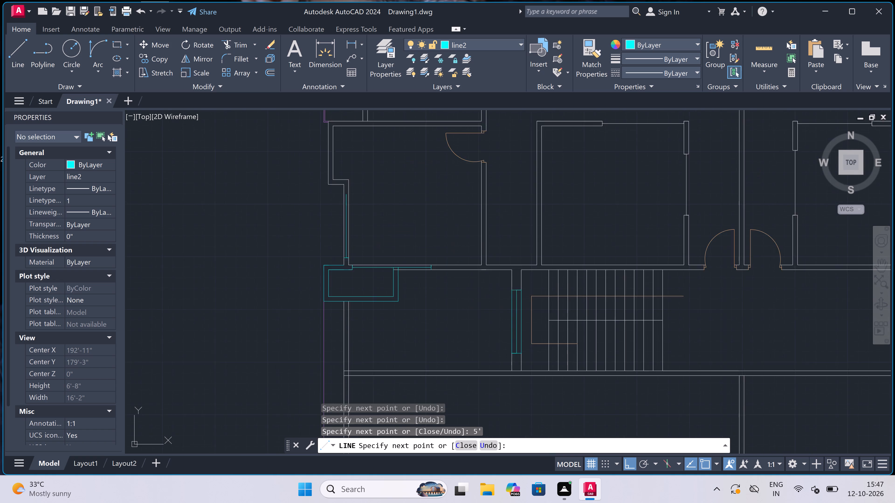
scroll(350, 177, "up", 3)
left_click(354, 176)
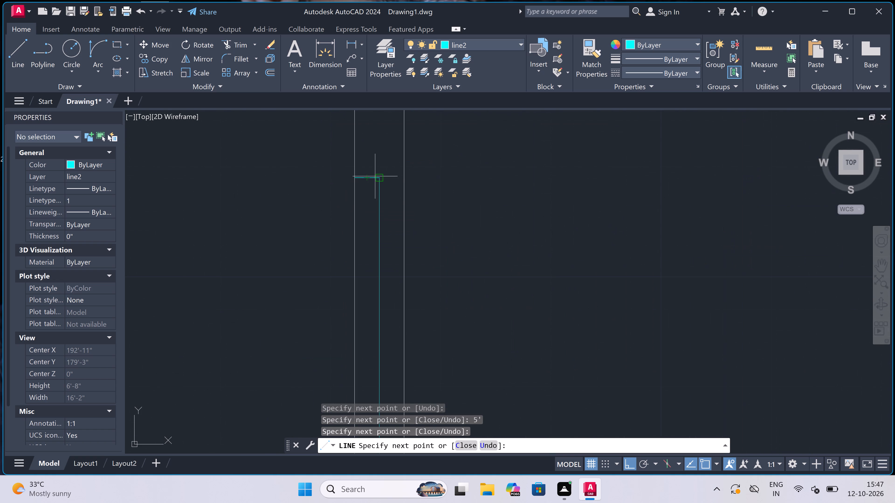
left_click(400, 177)
key("Escape")
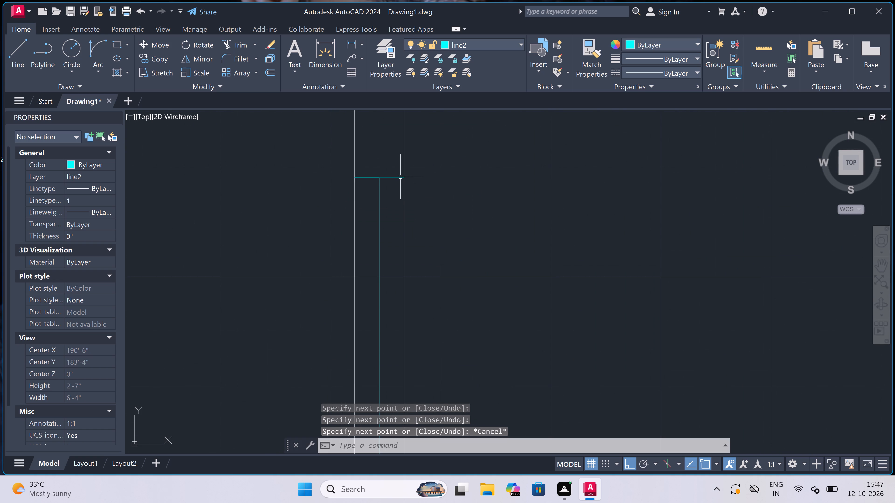
Trim away both outer wall face lines between the two end lines of the lower-left room's window.
type("tr")
key("space")
scroll(400, 179, "down", 3)
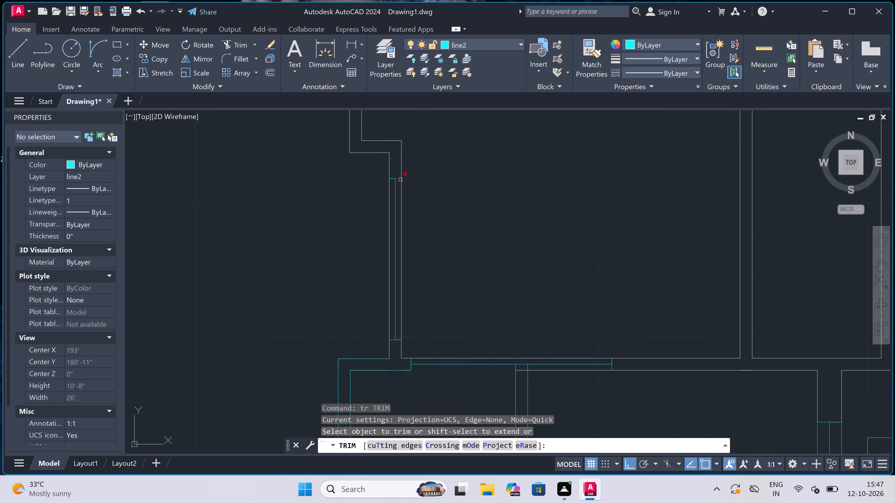
left_click(400, 203)
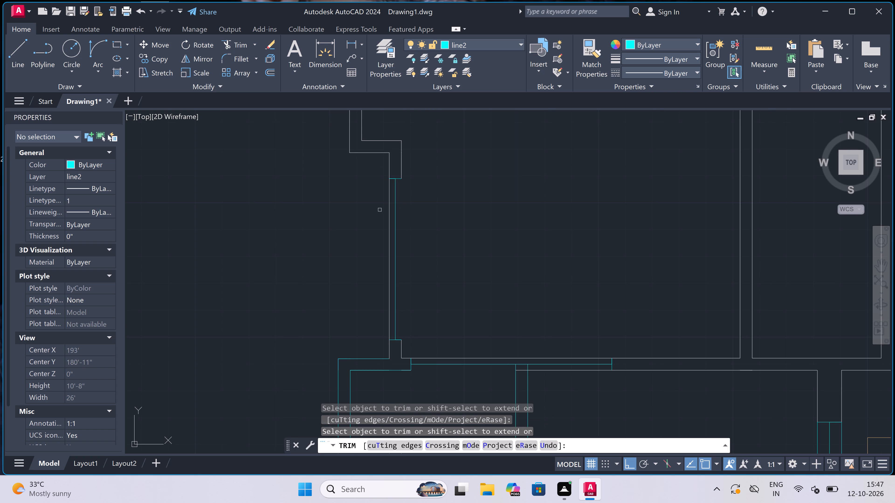
left_click(391, 193)
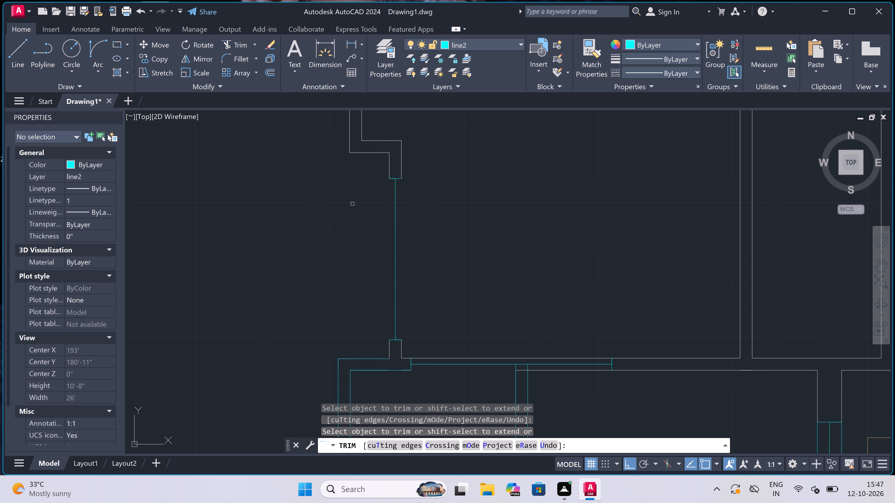
key("Escape")
Draw the lower-left room window's two face lines along the wall faces, joining its upper and lower end lines.
scroll(352, 204, "down", 3)
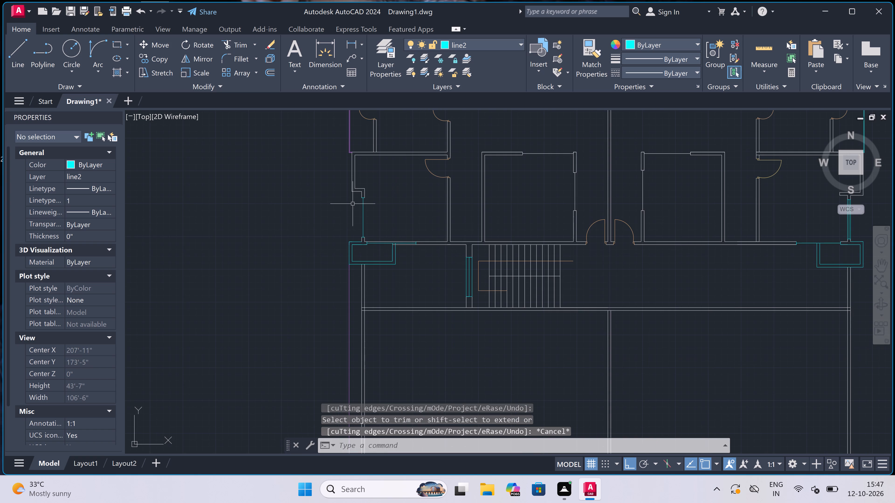
scroll(361, 206, "up", 2)
key("l")
key("space")
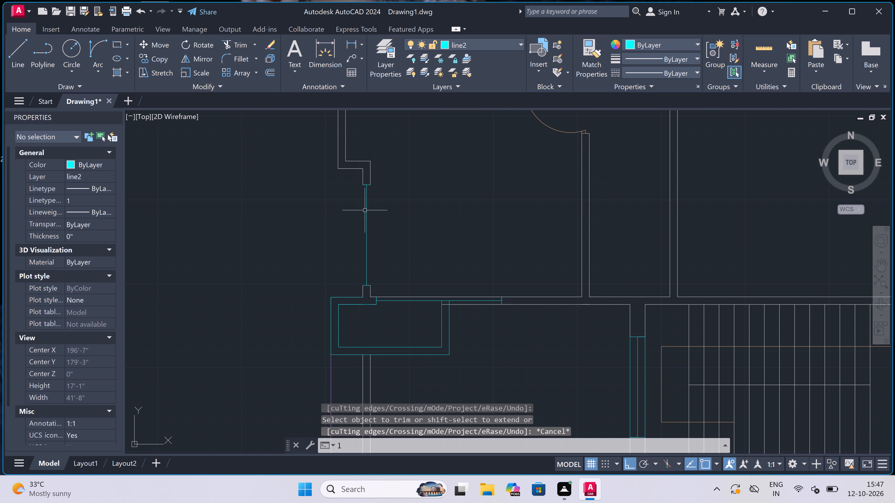
scroll(383, 294, "up", 2)
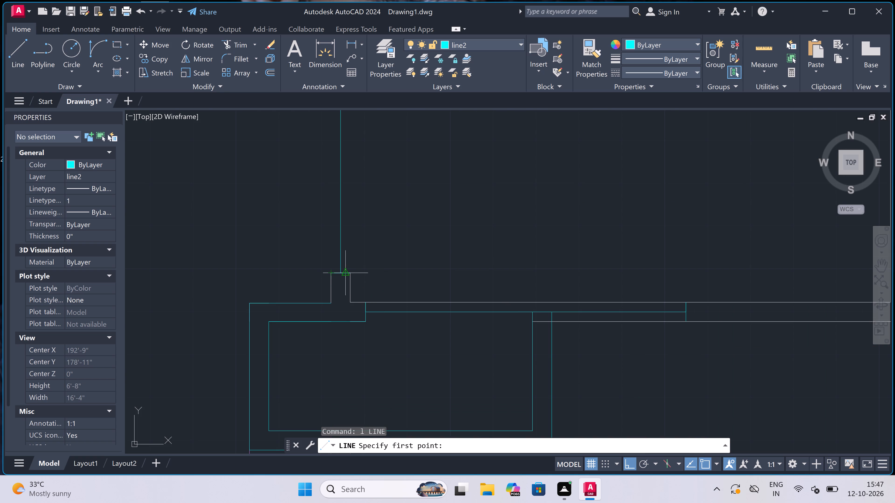
left_click(353, 274)
scroll(353, 274, "down", 2)
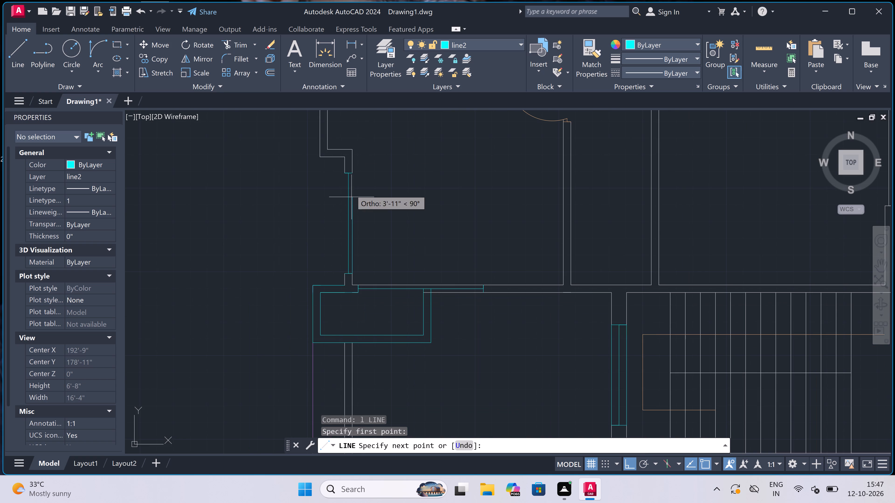
scroll(361, 152, "up", 3)
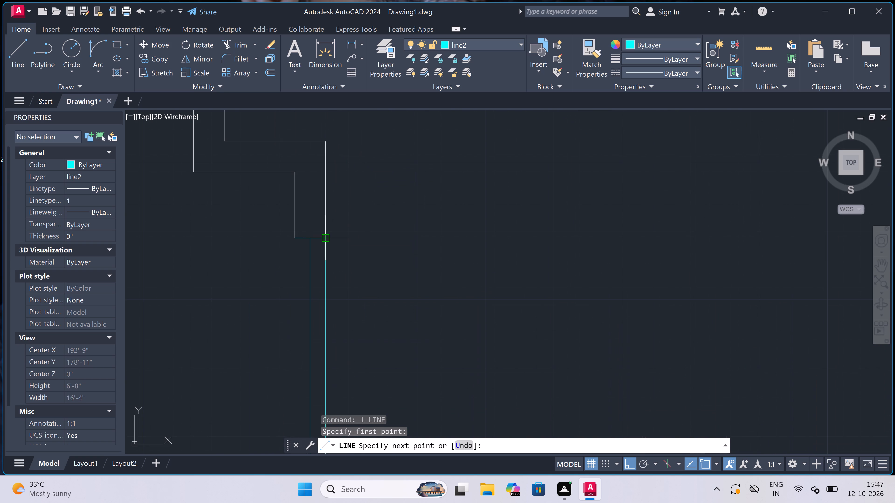
left_click(325, 237)
key("Escape")
key("space")
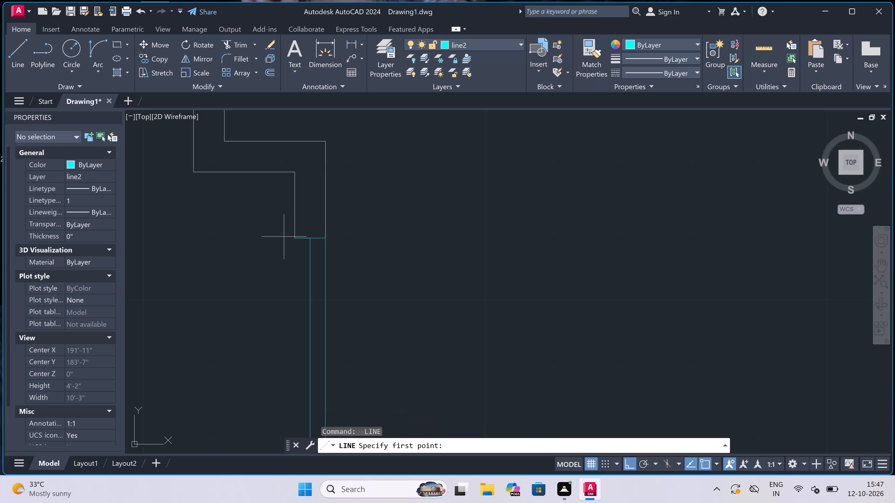
left_click(296, 239)
scroll(297, 238, "down", 2)
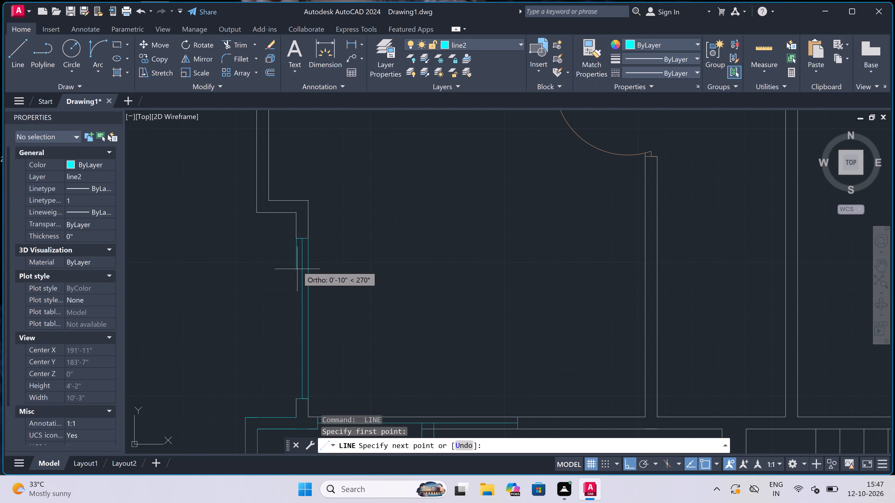
scroll(293, 404, "up", 4)
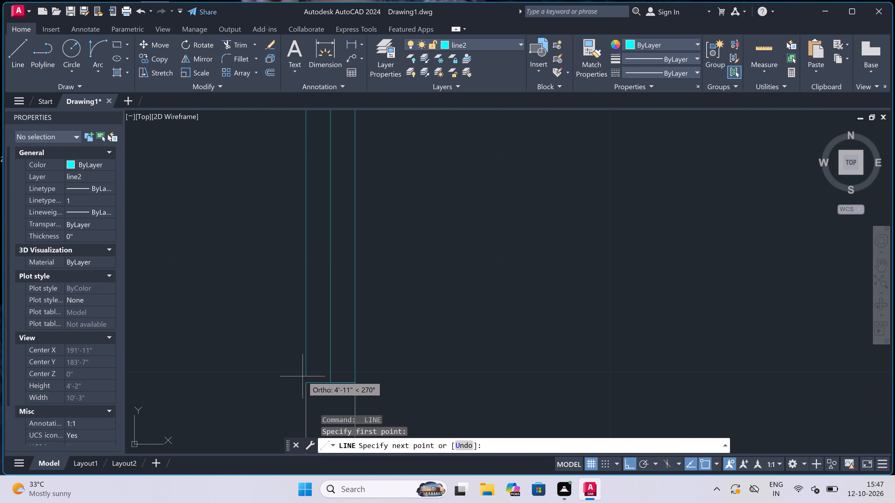
left_click(305, 382)
key("Escape")
scroll(298, 266, "down", 4)
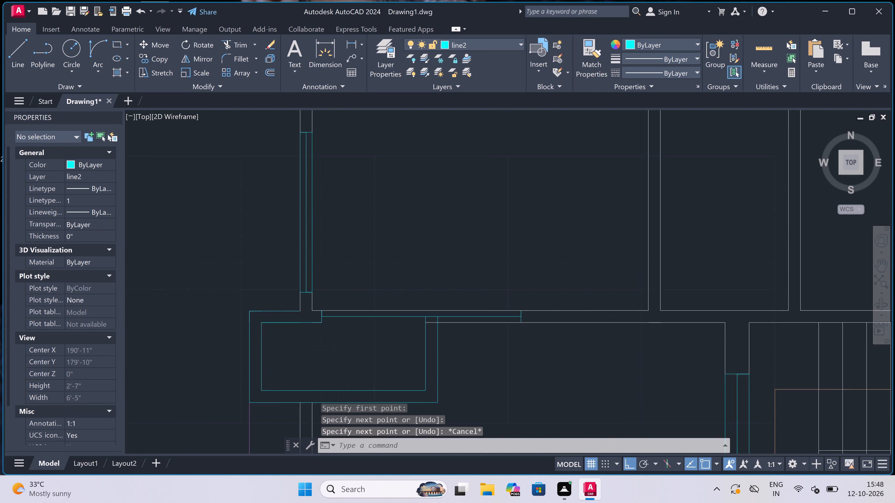
Trim both wall lines along the horizontal window below the lower-left room, plus the leftover piece inside the adjoining cyan box's wall.
scroll(298, 262, "down", 1)
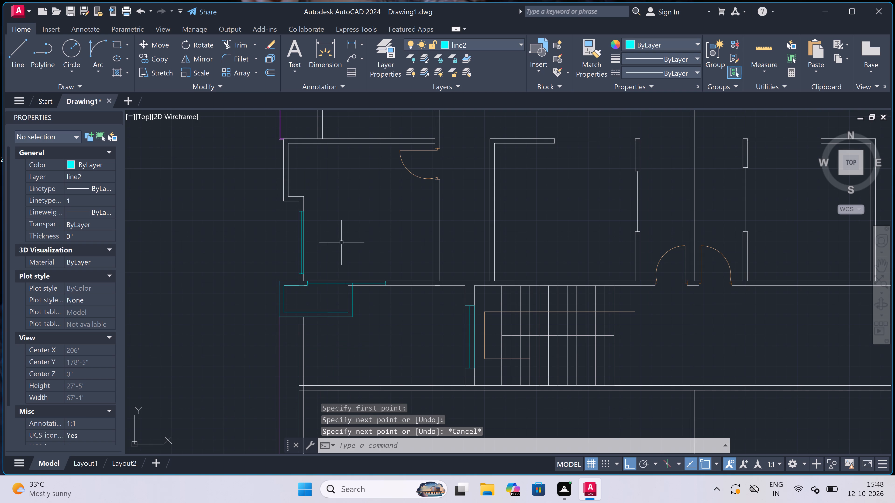
scroll(355, 331, "up", 3)
scroll(369, 262, "down", 3)
scroll(376, 227, "up", 4)
type("tr")
key("space")
scroll(353, 245, "down", 1)
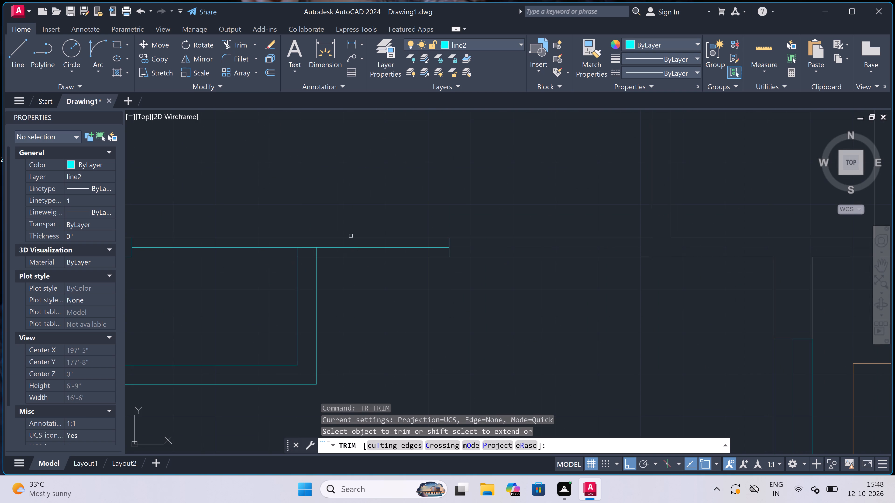
left_click(351, 238)
left_click(348, 257)
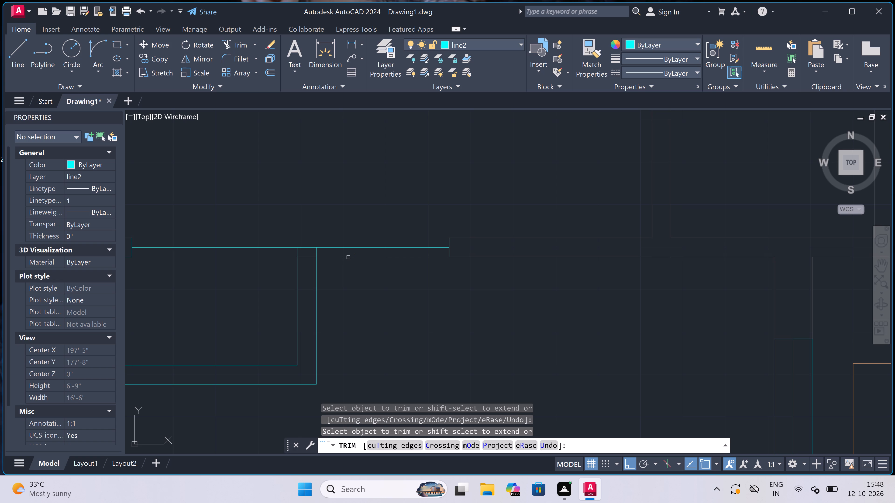
scroll(315, 254, "up", 1)
left_click(313, 254)
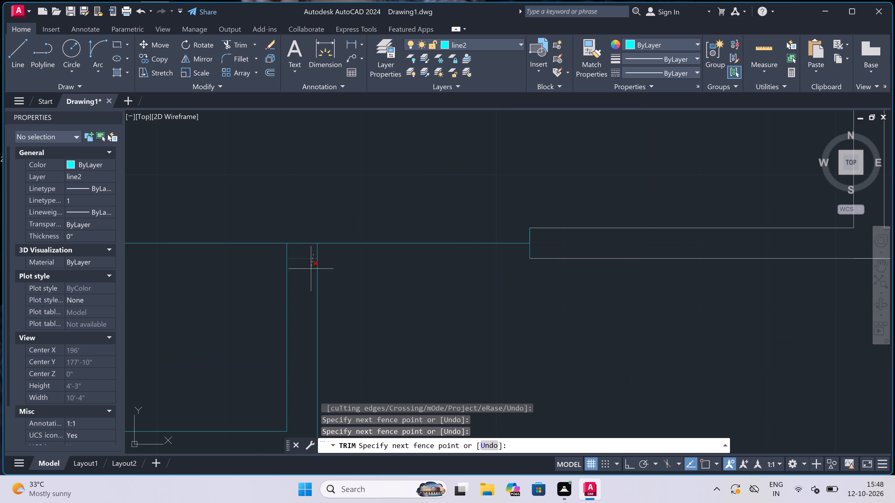
left_click(311, 268)
scroll(401, 262, "down", 4)
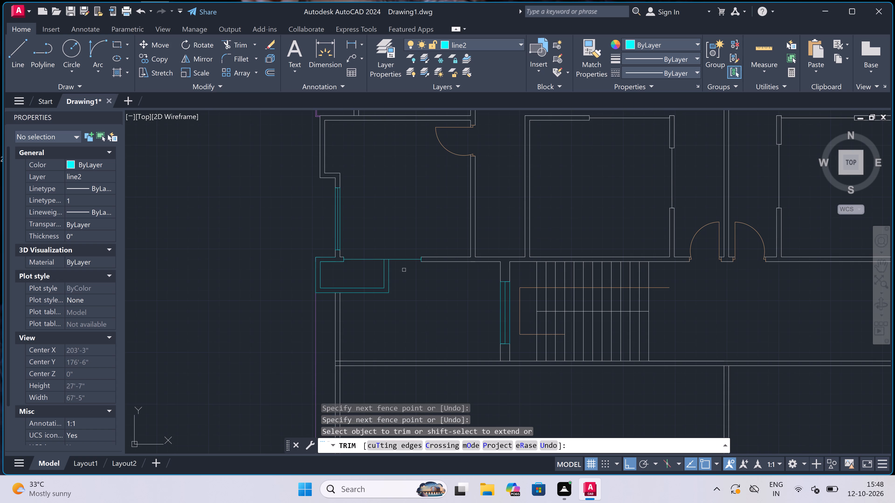
key("Escape")
Offset the lower line of the corridor's lower wall 11' downward on the building's left half.
scroll(404, 270, "down", 2)
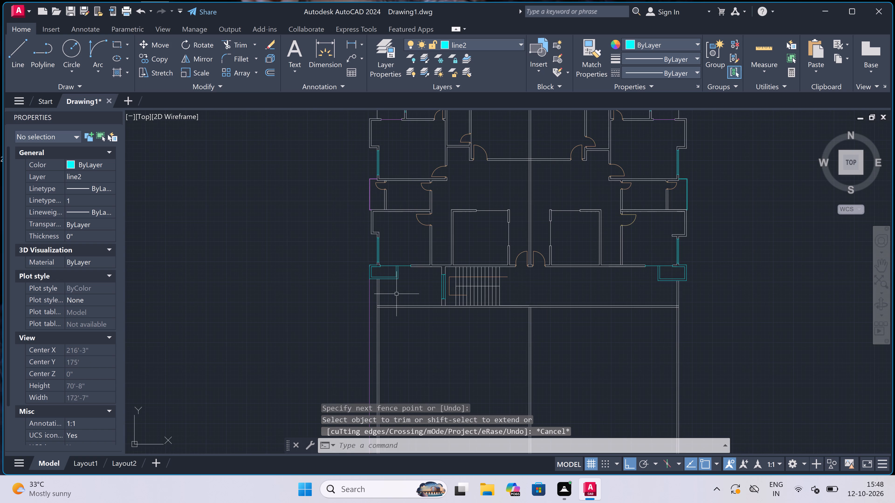
scroll(386, 324, "down", 1)
scroll(387, 328, "up", 2)
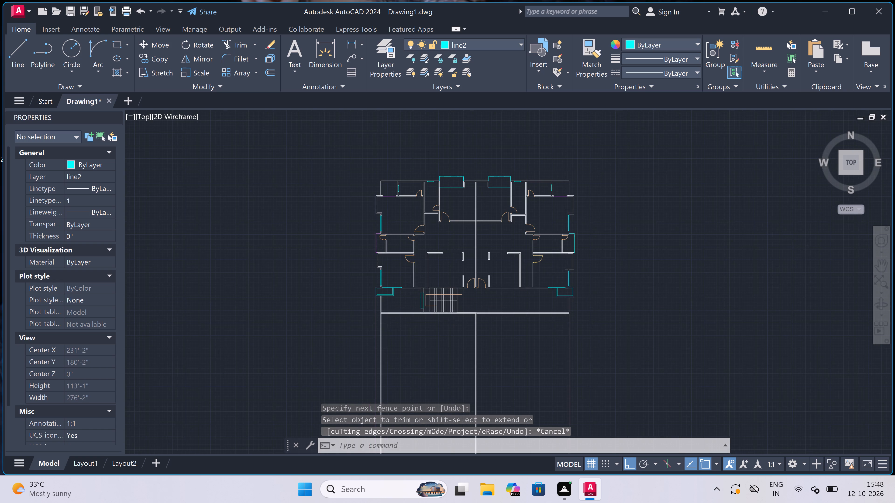
scroll(387, 328, "up", 3)
type("o")
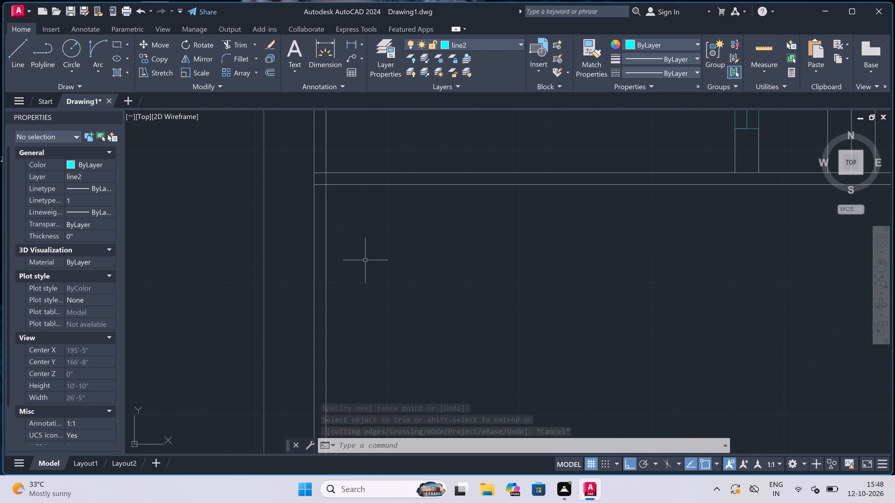
key("space")
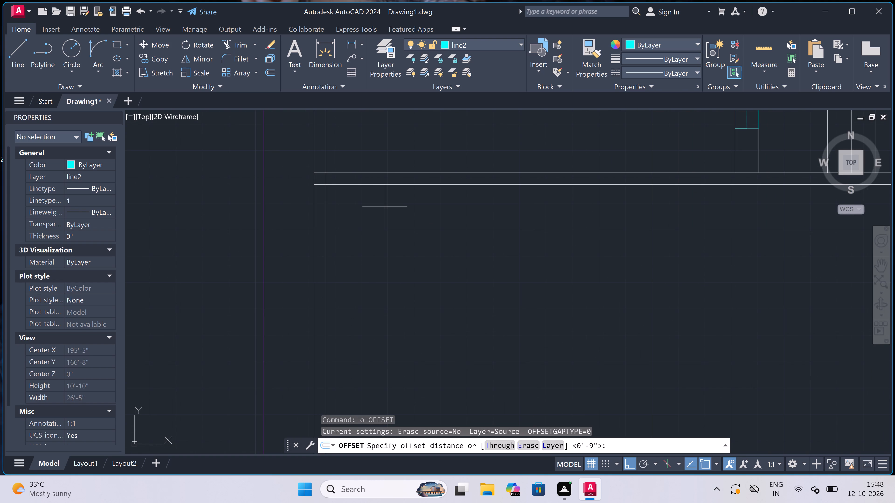
left_click_drag(388, 187, 389, 192)
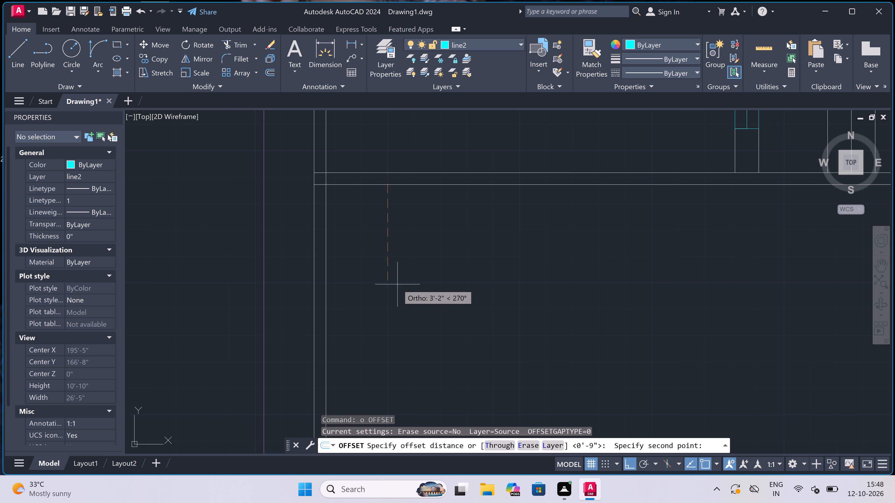
type("11")
type("'")
key("space")
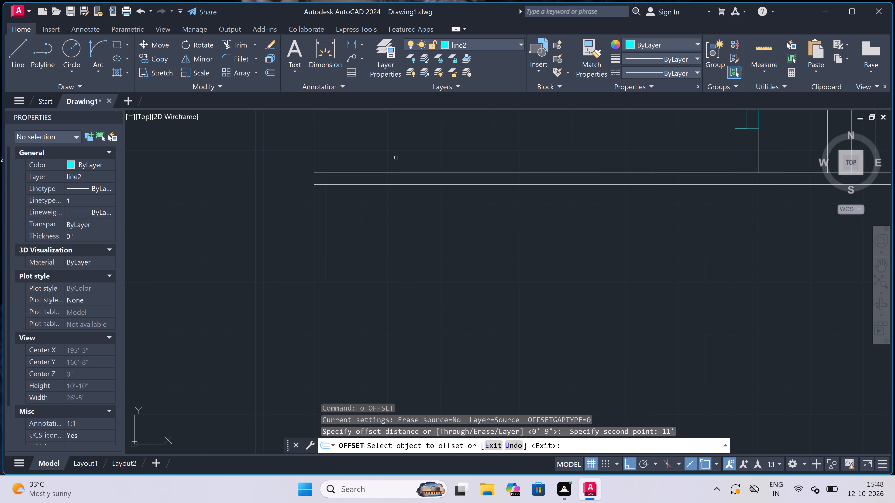
left_click_drag(387, 184, 390, 199)
left_click(385, 247)
scroll(385, 246, "down", 3)
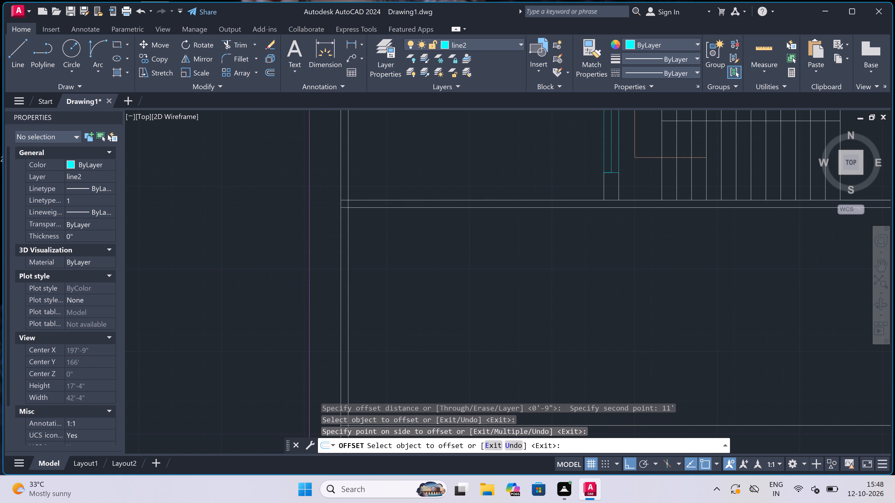
scroll(405, 318, "up", 2)
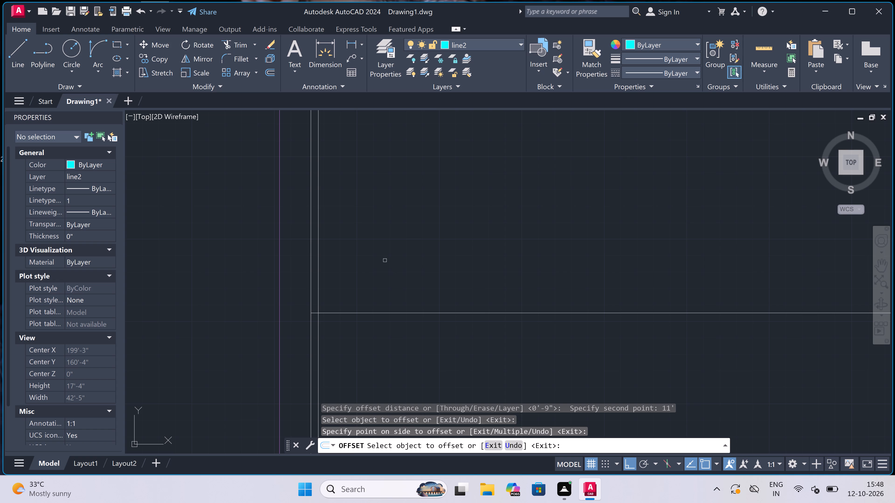
scroll(385, 259, "down", 1)
scroll(490, 230, "down", 2)
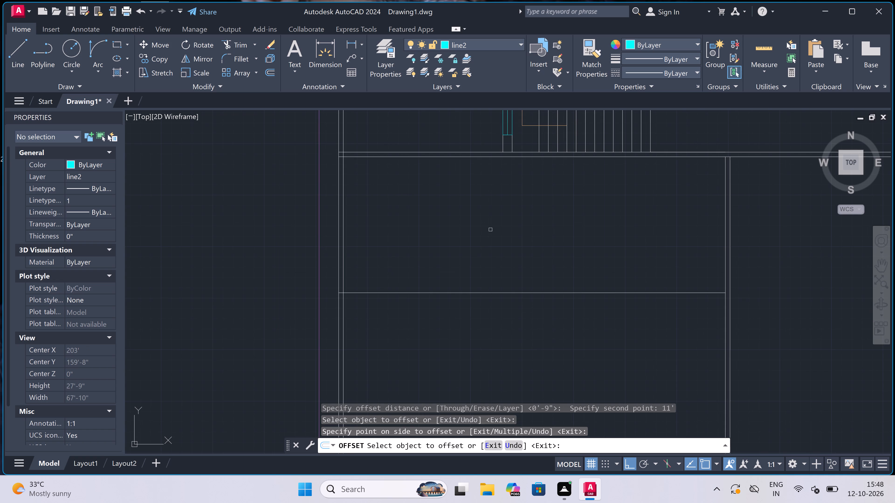
Offset the lower line of the corridor's lower wall 11' downward on the building's right half.
scroll(605, 234, "up", 1)
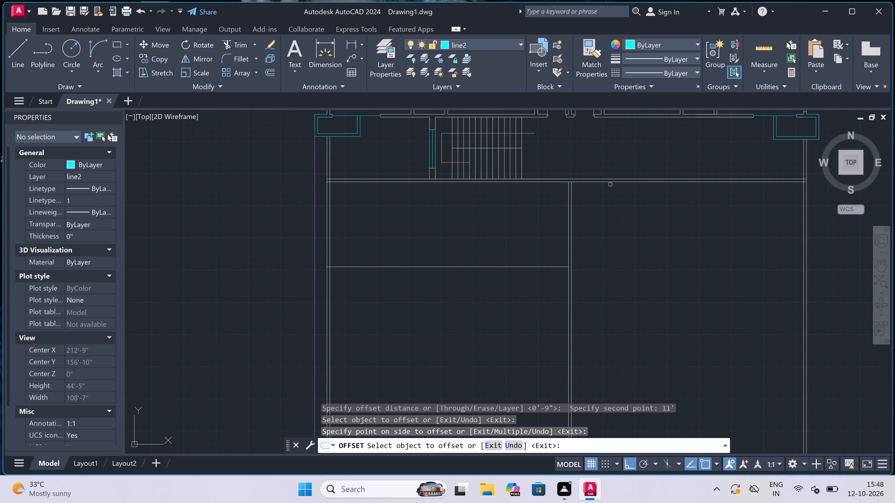
left_click_drag(610, 182, 611, 189)
left_click(601, 256)
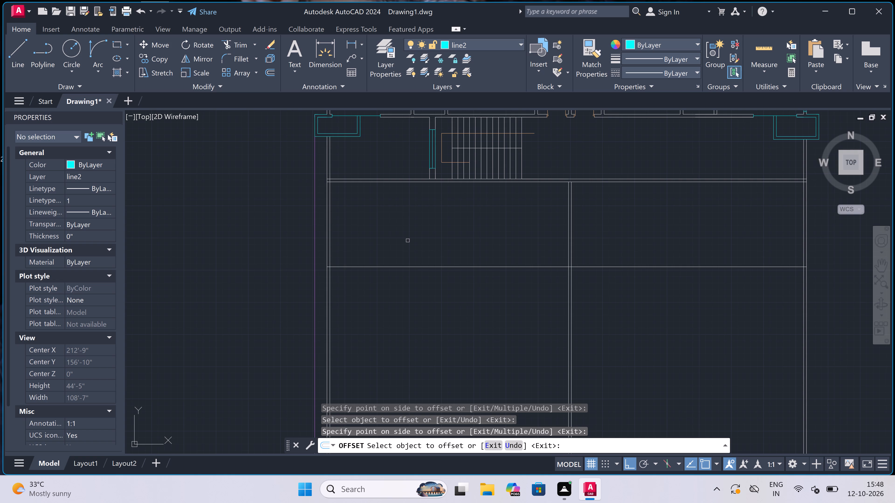
scroll(401, 232, "up", 2)
key("Escape")
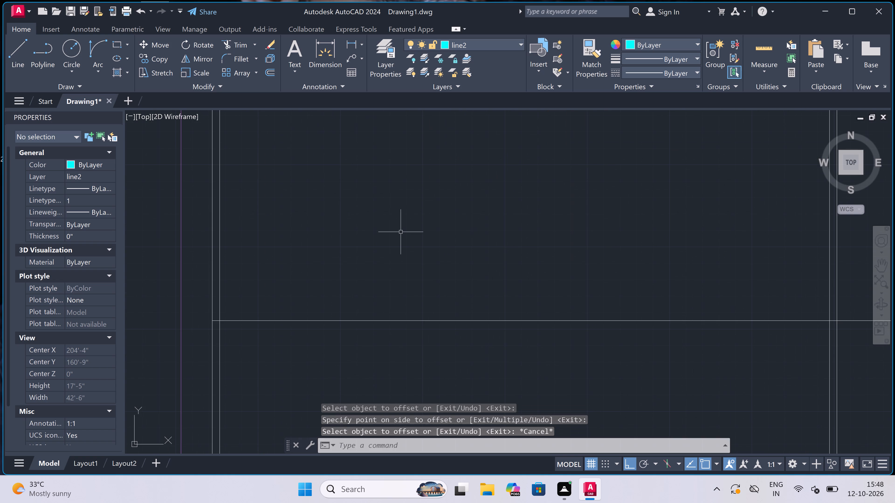
Offset the new horizontal lines of the left and right halves 4.5" downward as the wall's second face.
key("space")
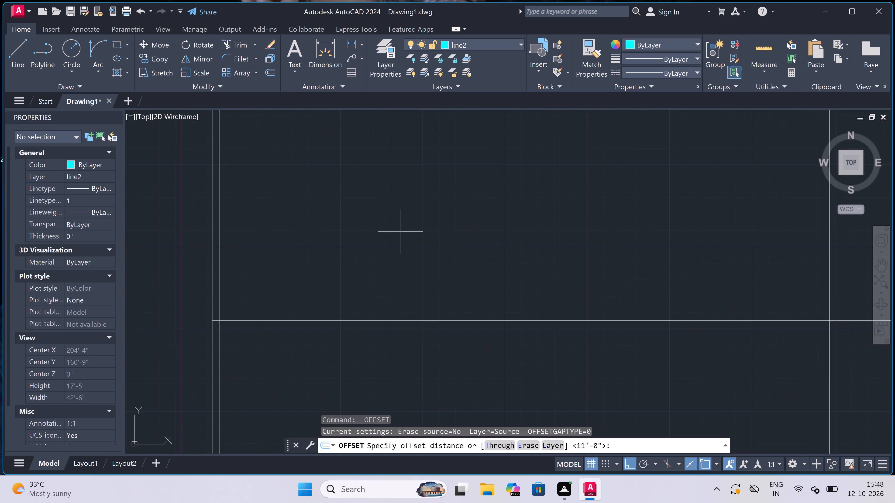
scroll(401, 232, "down", 2)
left_click_drag(391, 270, 391, 272)
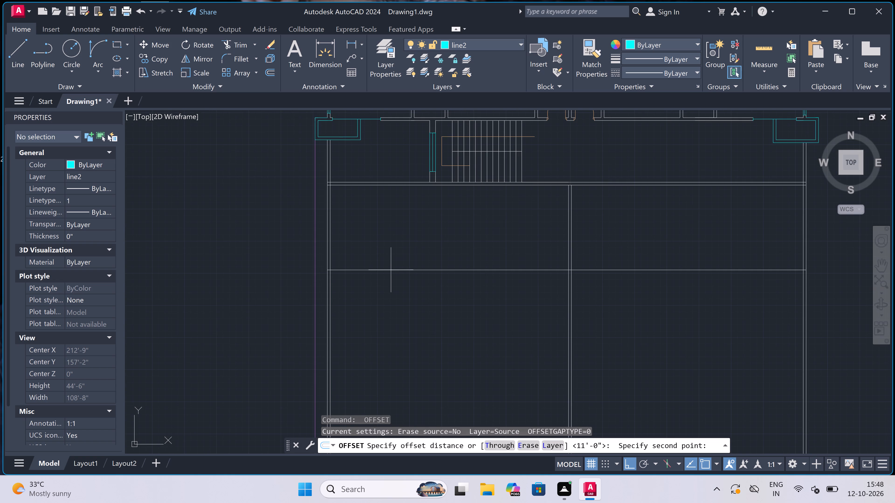
type("4.5\"")
key("space")
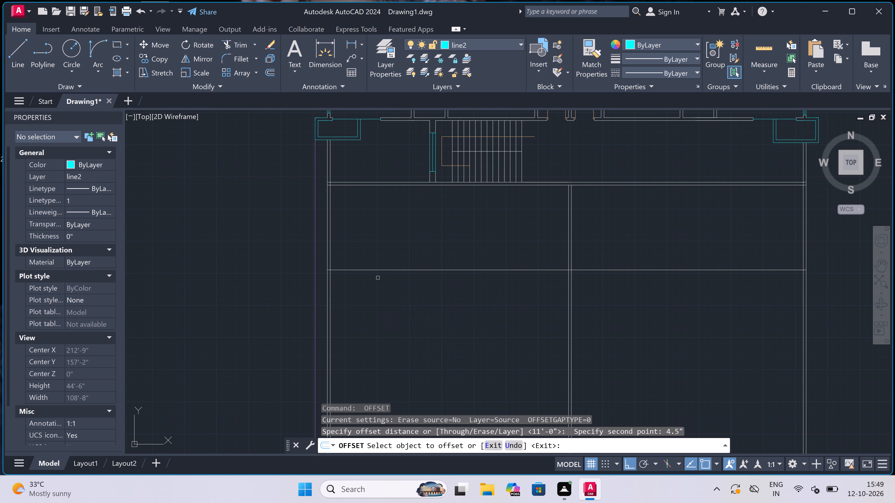
left_click_drag(378, 271, 378, 285)
left_click(380, 306)
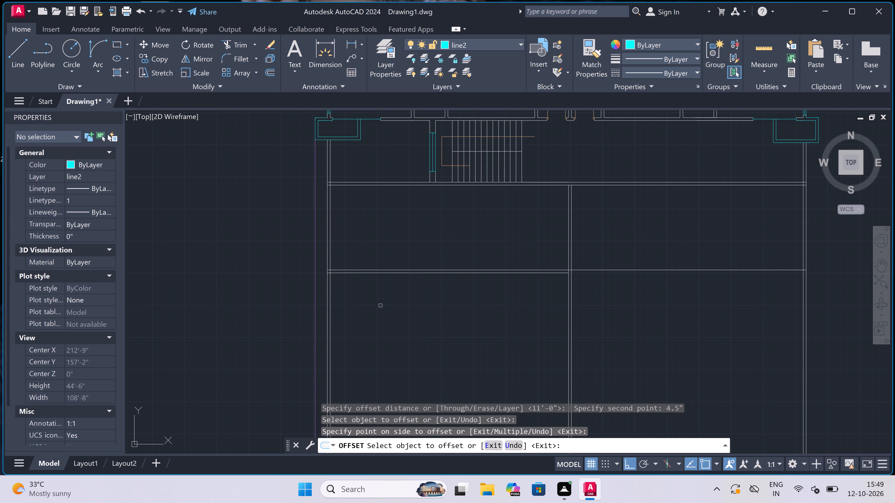
scroll(637, 272, "up", 1)
left_click_drag(636, 269, 637, 275)
left_click(632, 301)
key("Escape")
Make layer 0 the current layer for drawing the partition lines.
scroll(387, 269, "down", 1)
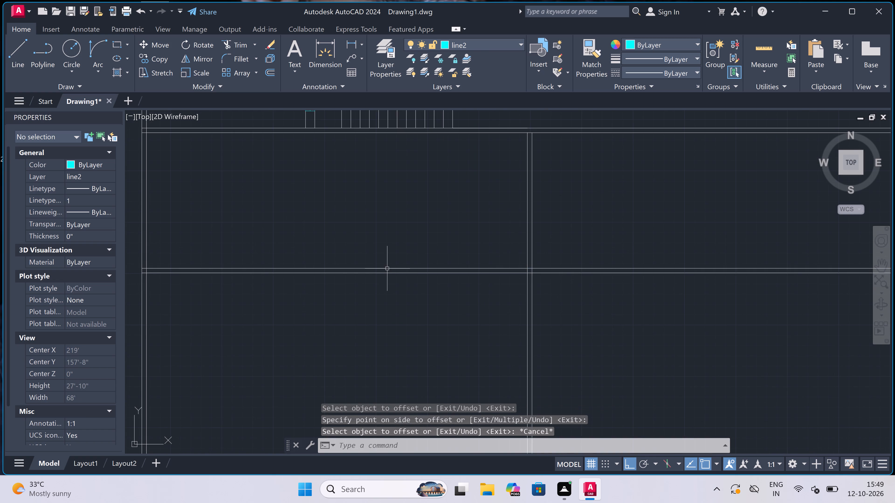
scroll(227, 193, "up", 2)
scroll(229, 196, "down", 3)
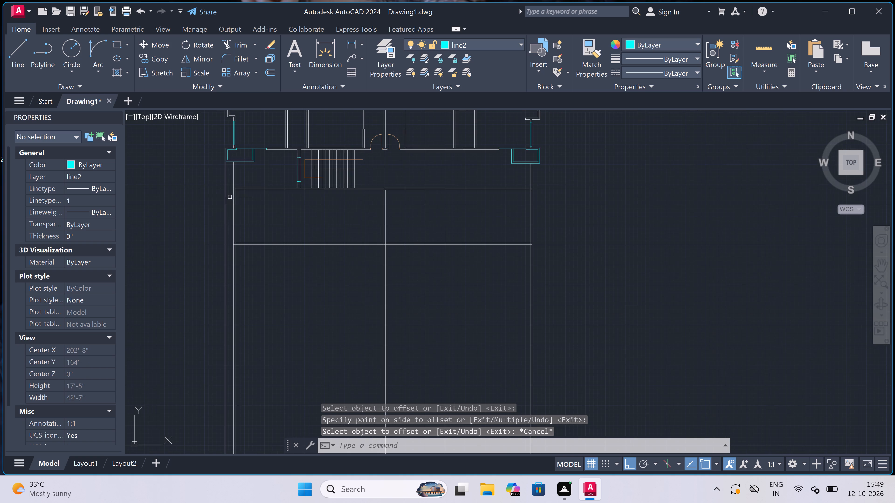
scroll(226, 179, "up", 1)
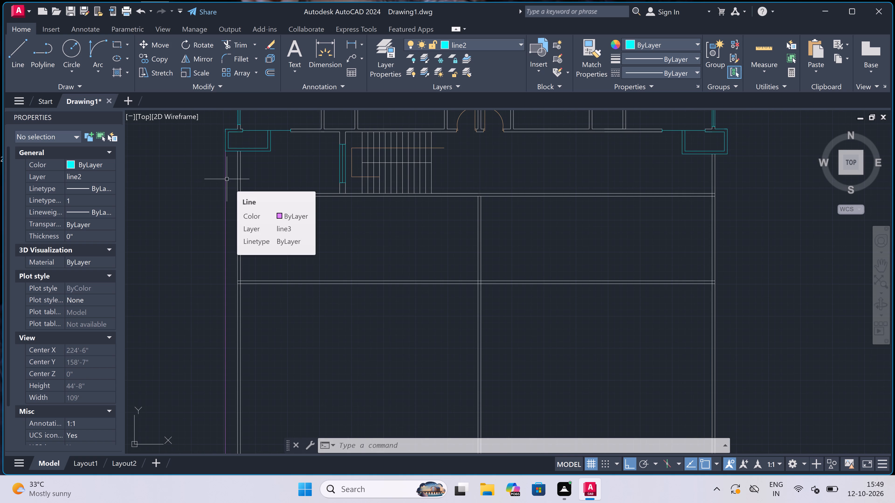
type("l")
key("space")
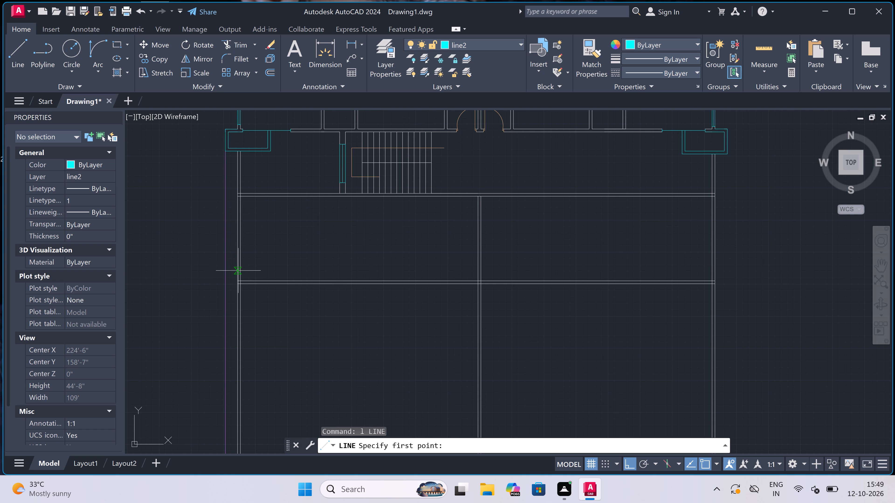
scroll(238, 271, "down", 1)
scroll(237, 282, "up", 1)
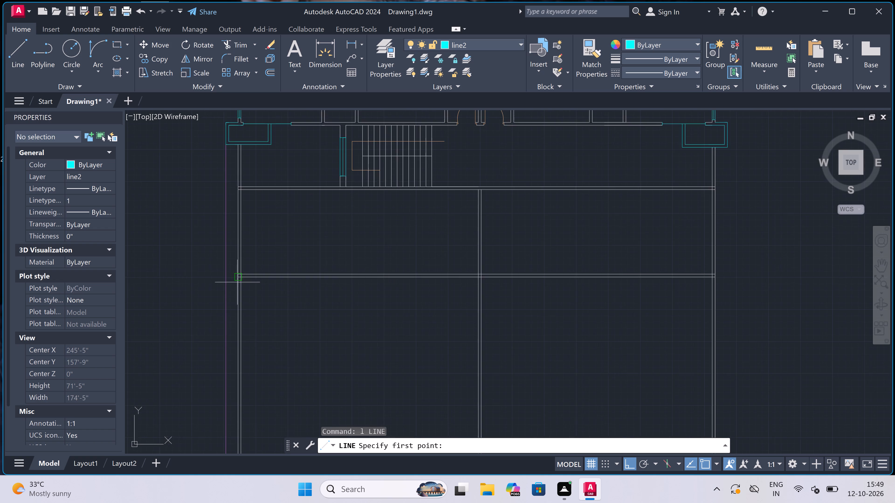
scroll(237, 282, "up", 2)
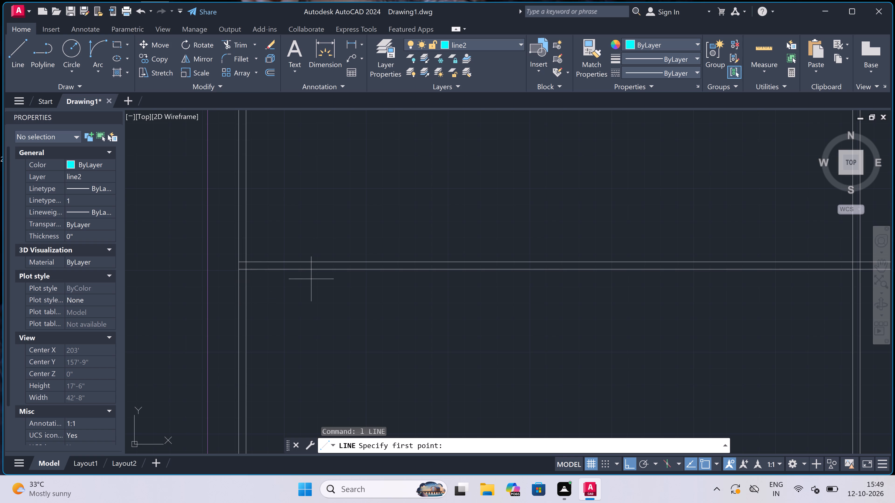
scroll(313, 280, "down", 1)
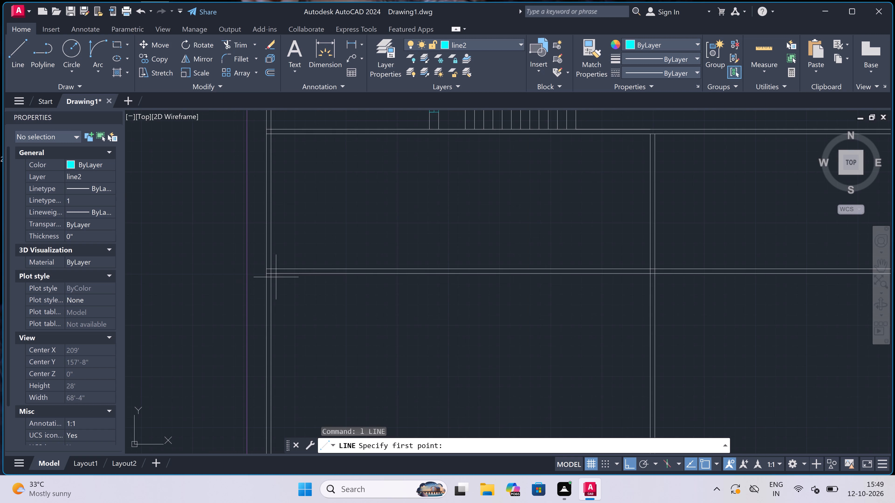
scroll(272, 283, "down", 3)
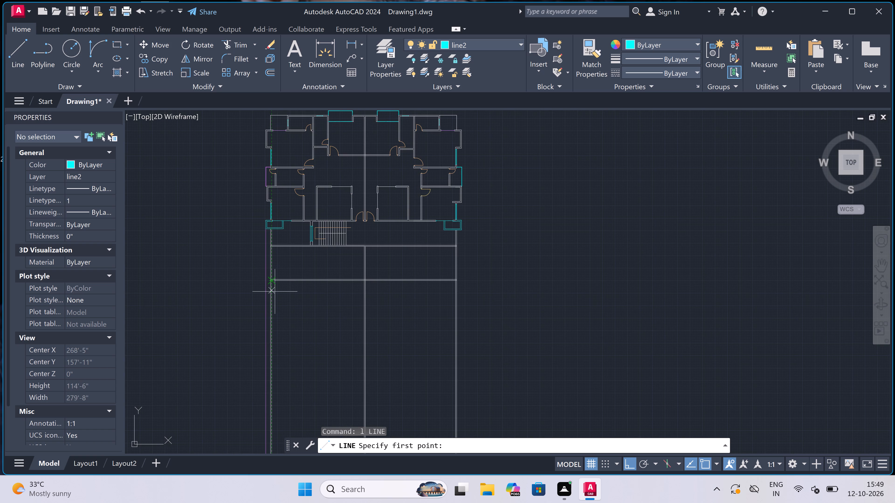
left_click(492, 43)
left_click(475, 61)
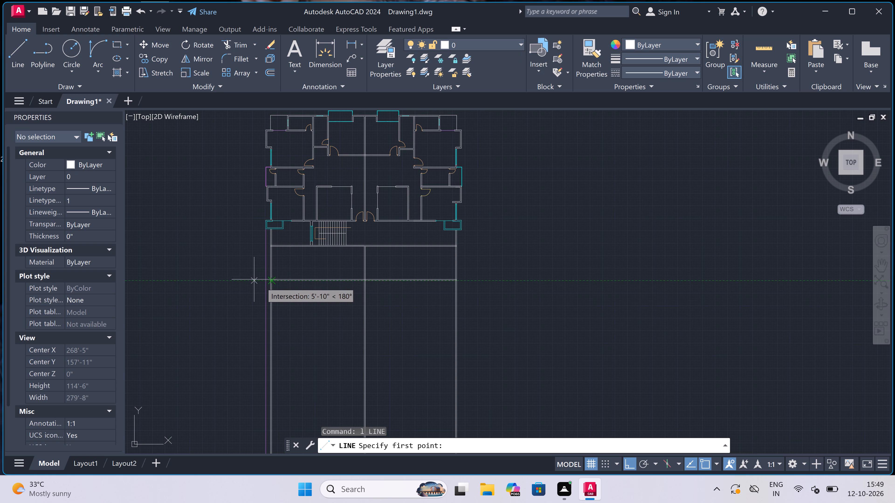
Draw a 4.5" thick vertical partition between the two horizontal walls, 10'6" from the left outer wall's inner face.
scroll(265, 281, "up", 3)
scroll(281, 206, "up", 2)
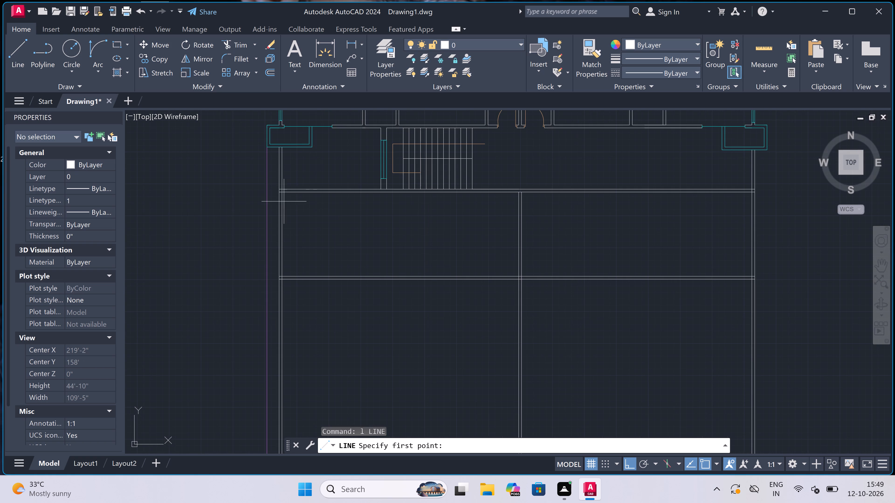
scroll(281, 206, "up", 1)
left_click(287, 151)
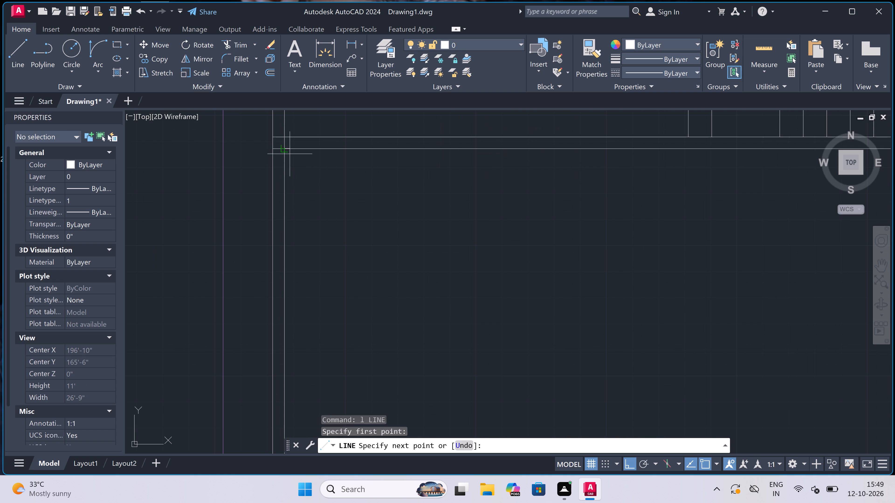
type("10'6\"")
key("space")
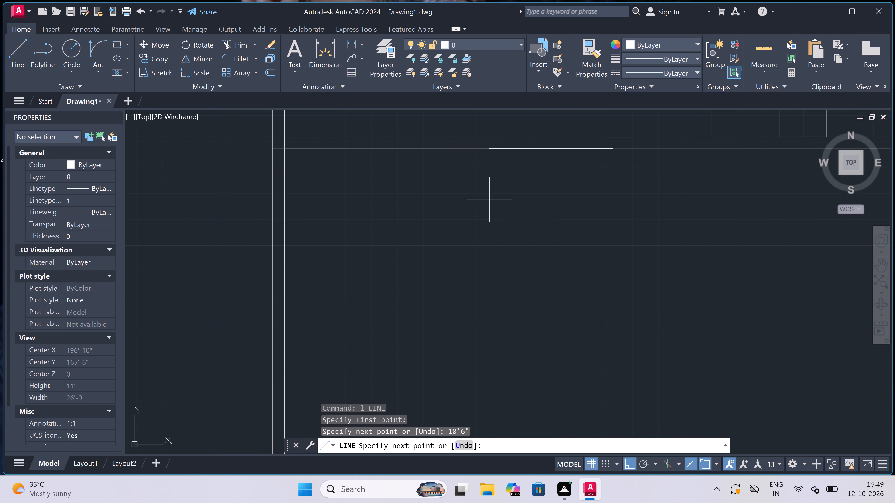
scroll(492, 206, "down", 4)
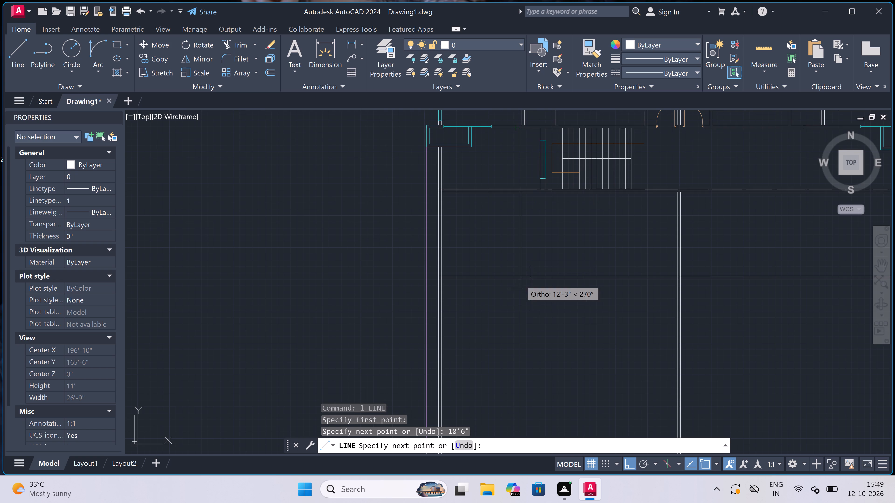
scroll(516, 274, "up", 3)
left_click(543, 279)
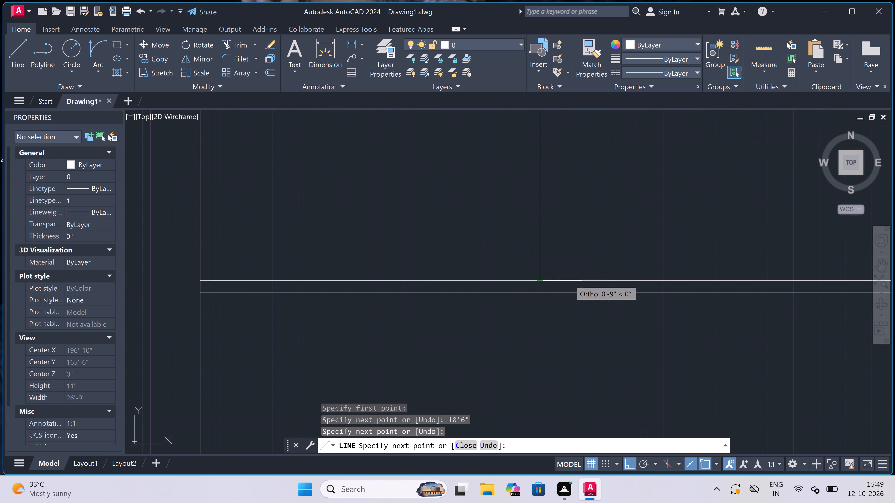
type("4.5\"")
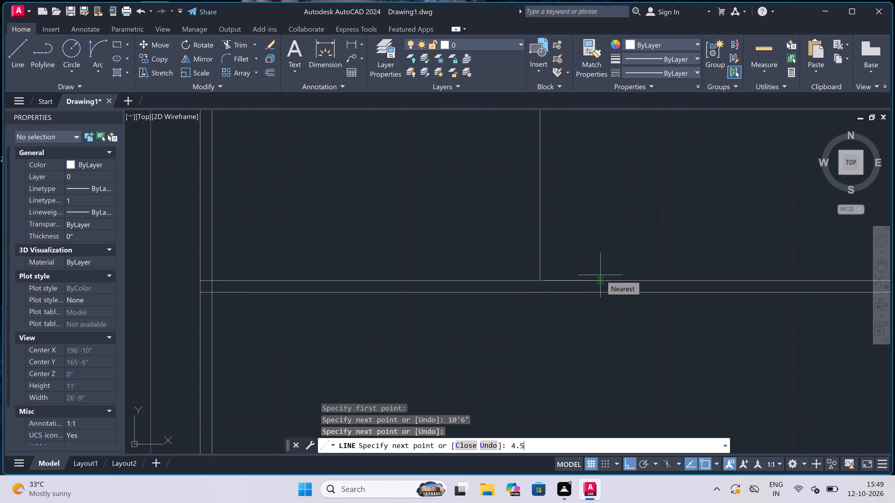
key("space")
scroll(513, 269, "down", 3)
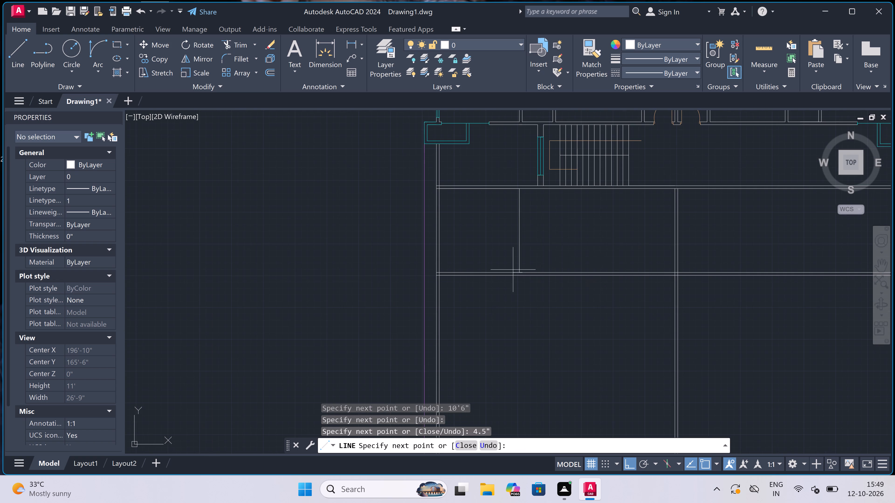
scroll(529, 199, "up", 3)
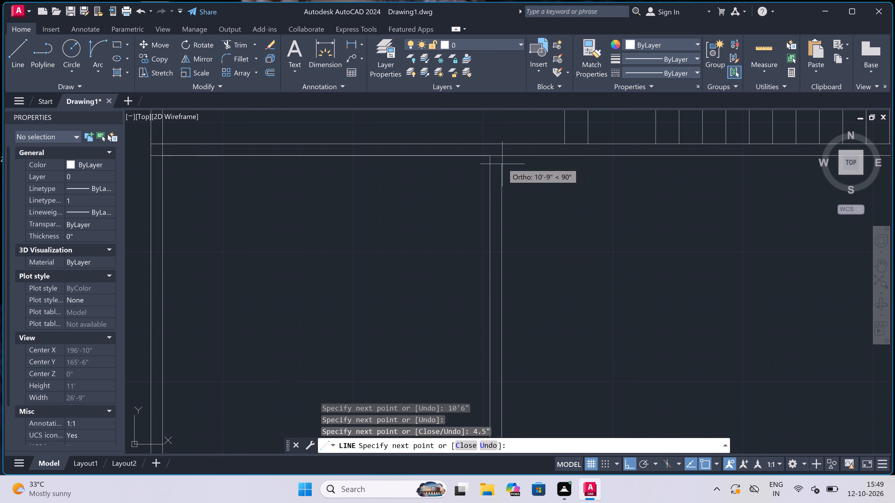
left_click(501, 158)
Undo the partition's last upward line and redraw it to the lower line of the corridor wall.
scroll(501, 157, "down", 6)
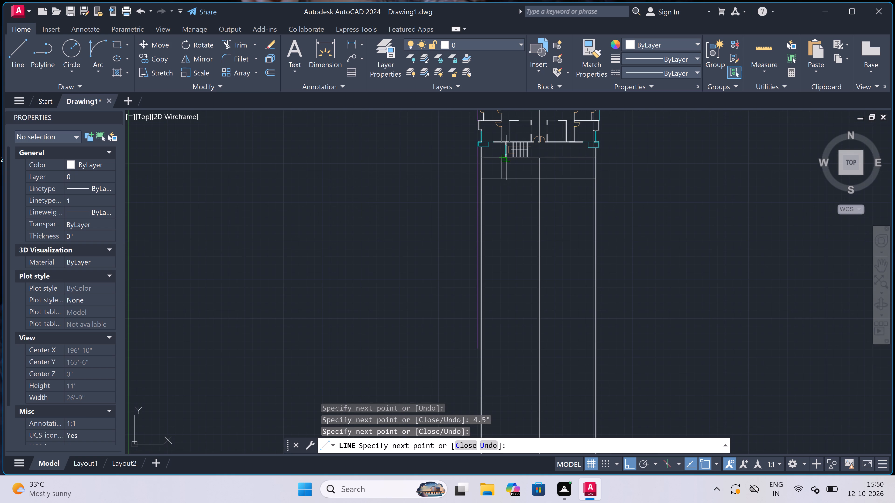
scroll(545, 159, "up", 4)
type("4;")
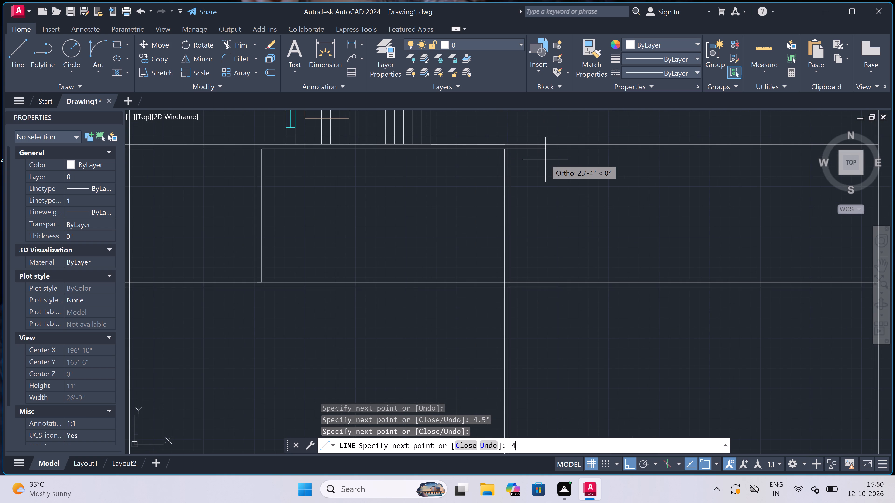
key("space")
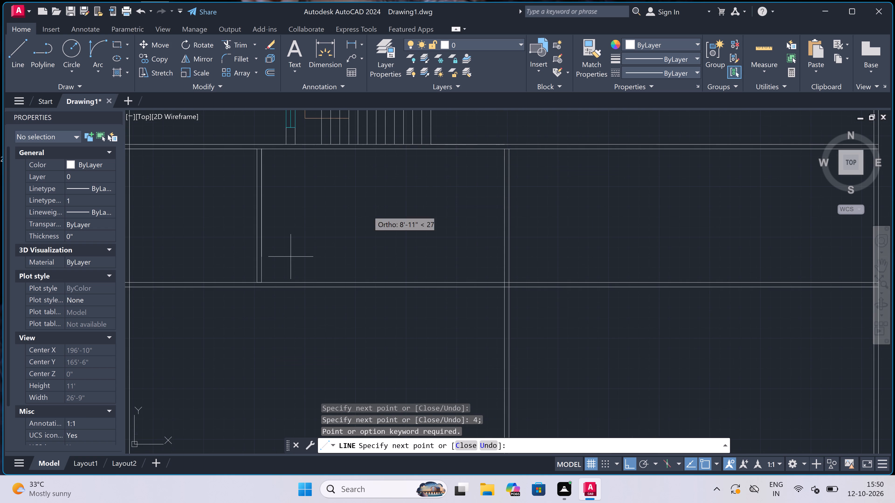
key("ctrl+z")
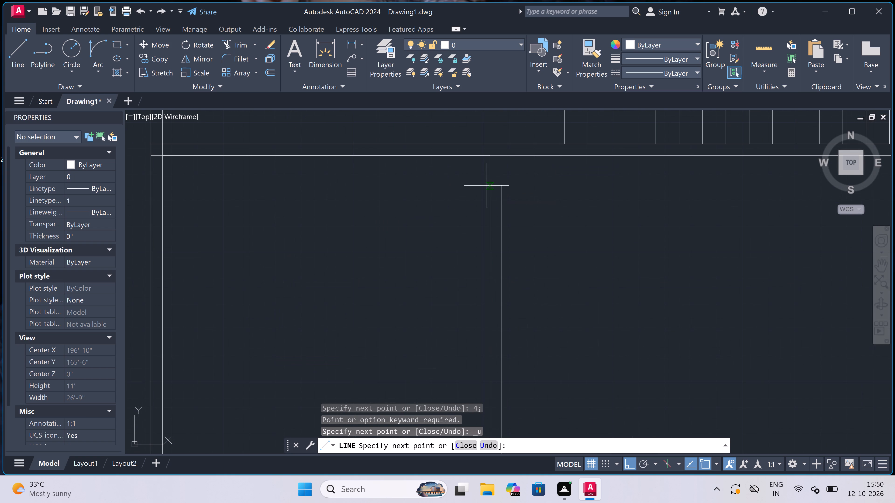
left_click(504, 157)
Draw a second 4.5" thick vertical partition between the horizontal walls, 4' to the right of the first partition.
scroll(325, 188, "down", 3)
scroll(447, 174, "up", 2)
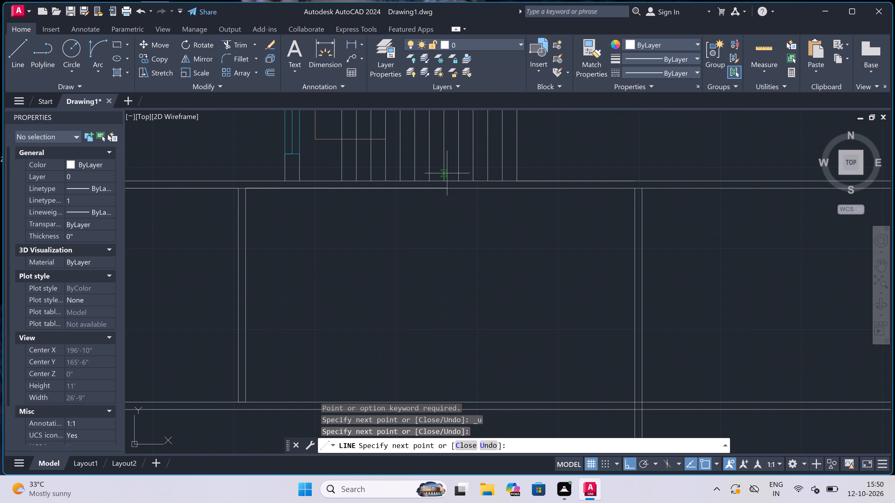
type("4'")
key("space")
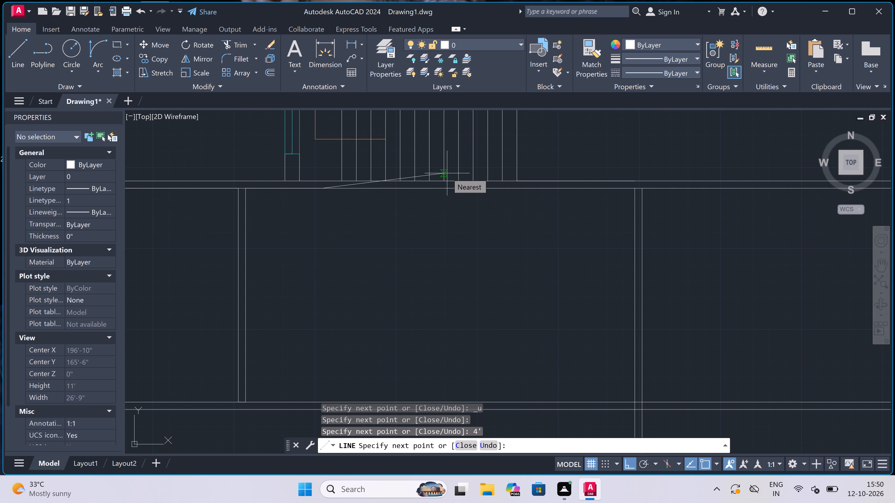
left_click(324, 402)
type("4.5\"")
key("space")
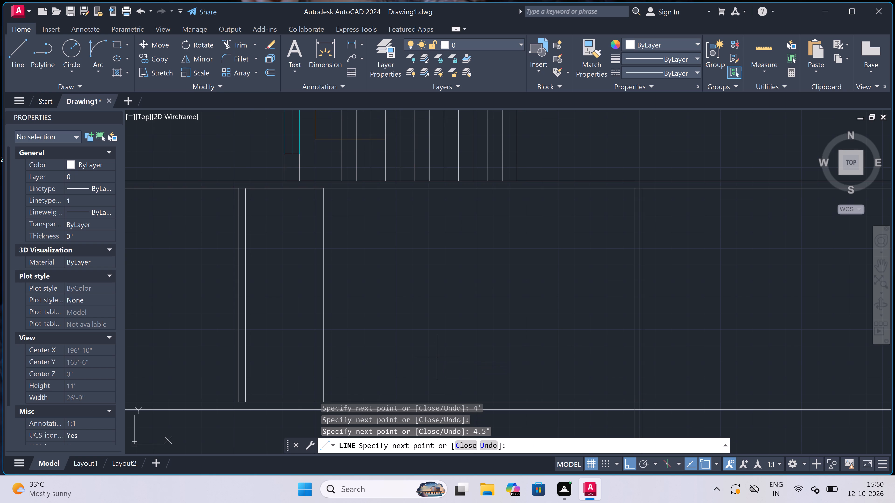
left_click(330, 190)
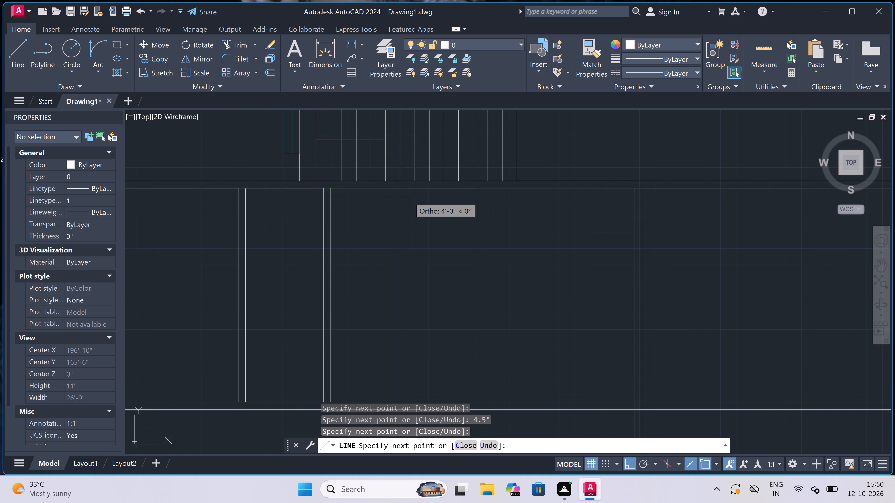
Draw a third 4.5" thick vertical partition between the horizontal walls, 11'3" to the right of the second partition.
type("11'")
type("3\"")
key("space")
scroll(409, 198, "down", 2)
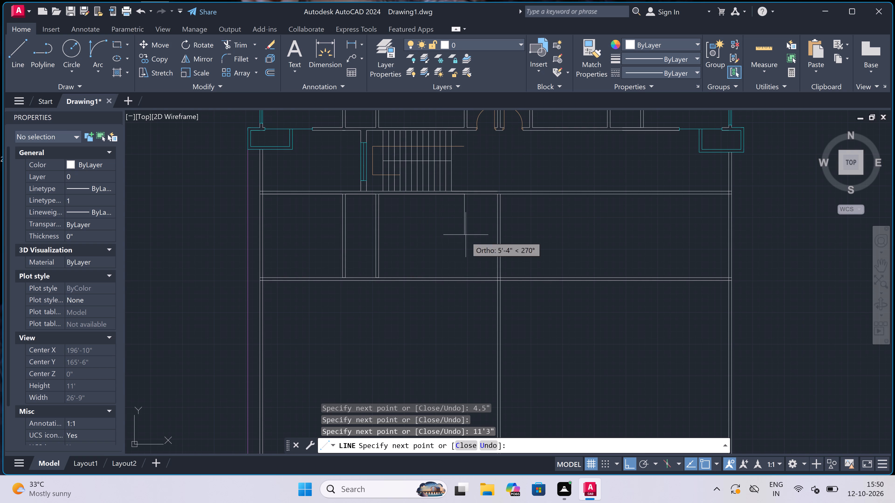
scroll(475, 278, "up", 4)
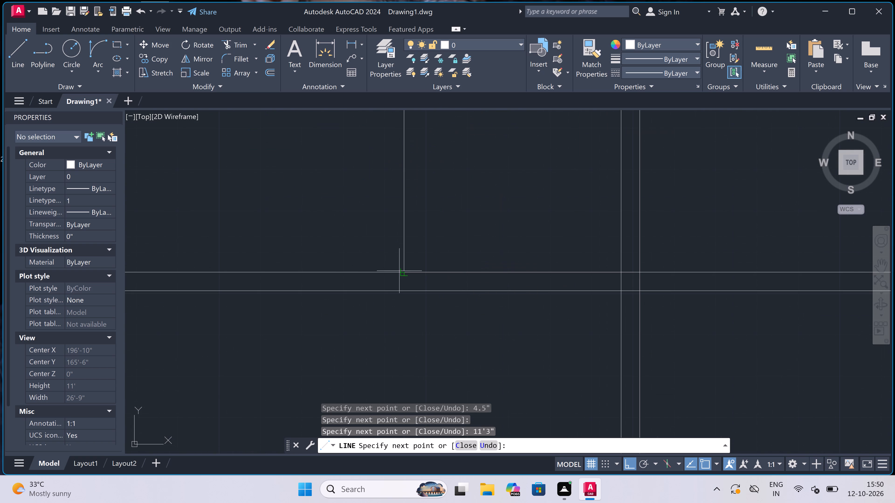
left_click(404, 273)
type("4.5\"")
key("space")
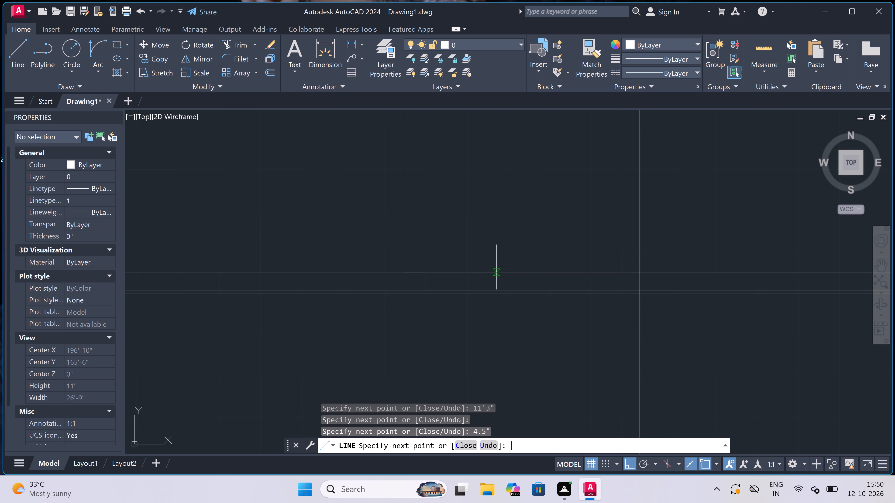
scroll(483, 269, "down", 4)
scroll(478, 189, "up", 4)
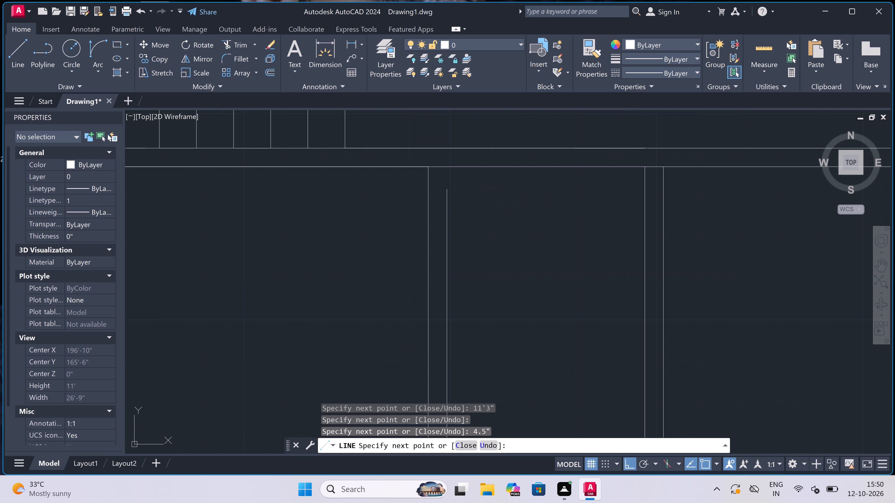
left_click(449, 169)
key("Escape")
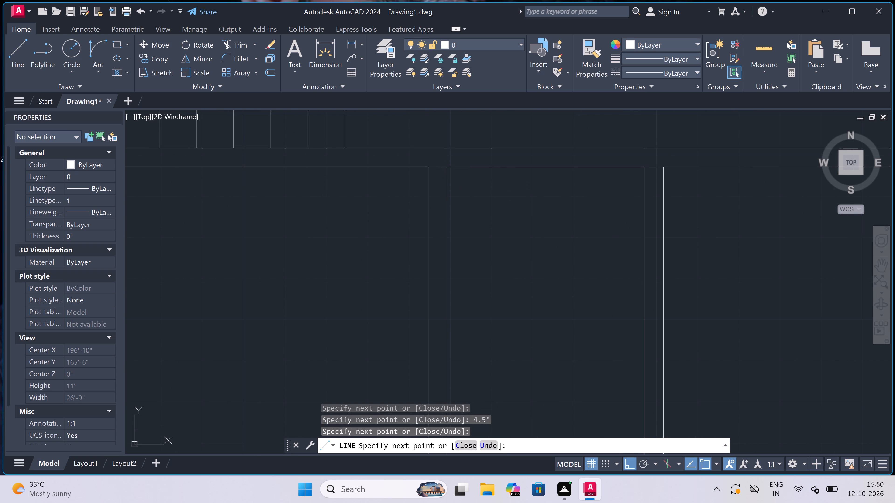
Draw a 10'6" line leftward from the right outer wall's inner face along the lower line of the corridor wall.
scroll(298, 239, "down", 5)
scroll(469, 222, "up", 3)
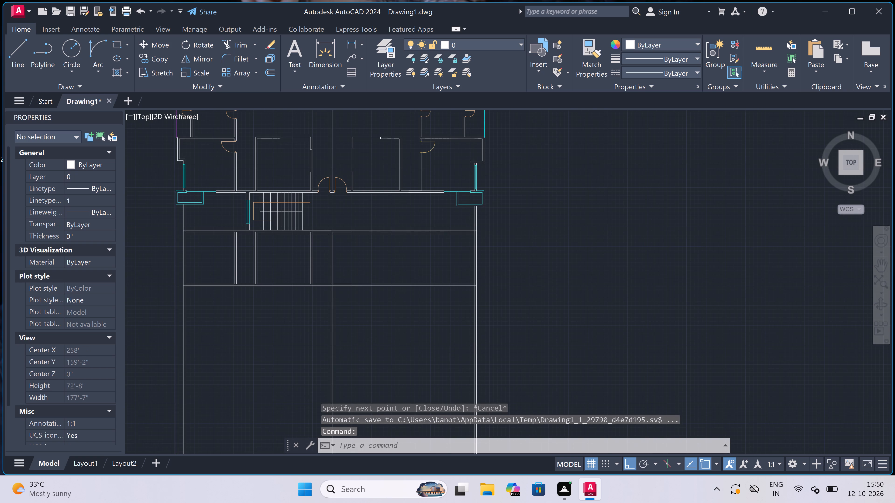
scroll(486, 289, "up", 2)
key("space")
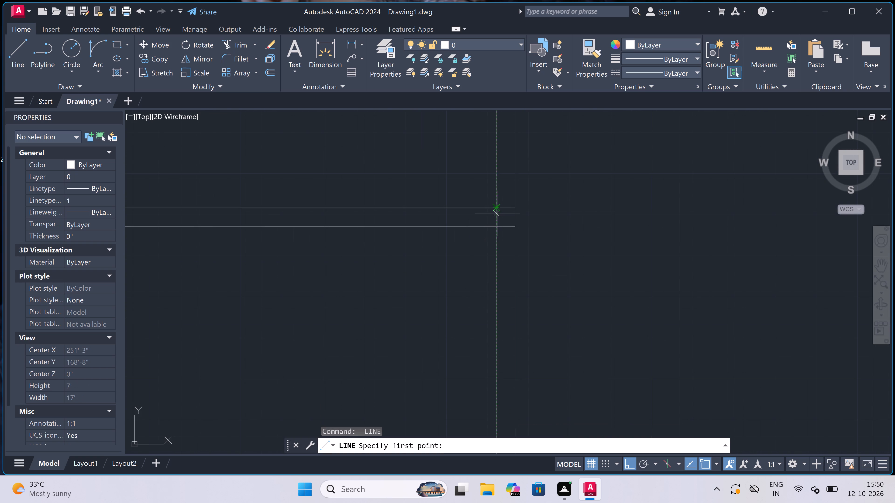
left_click(498, 231)
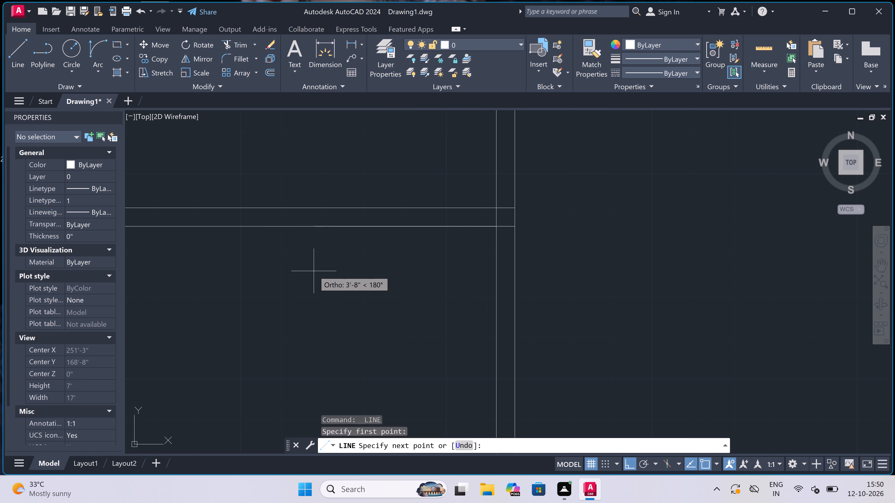
type("10'6\"")
key("space")
scroll(317, 264, "down", 3)
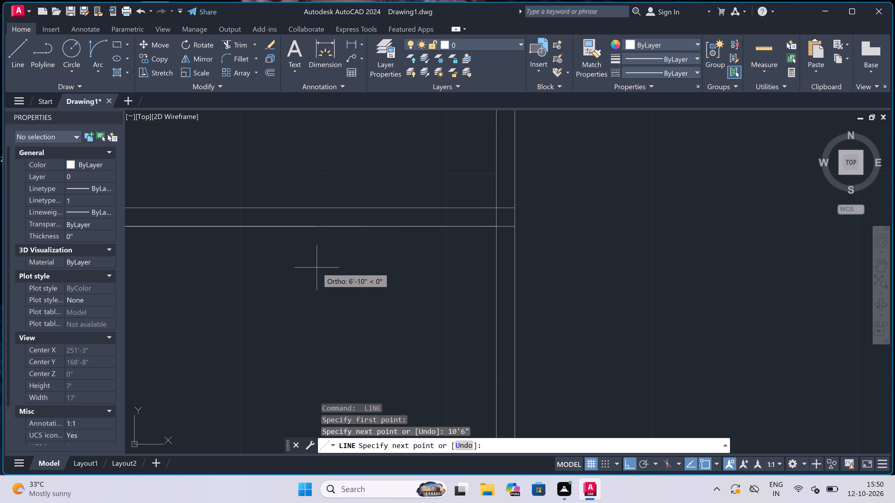
scroll(317, 265, "down", 1)
scroll(259, 221, "up", 1)
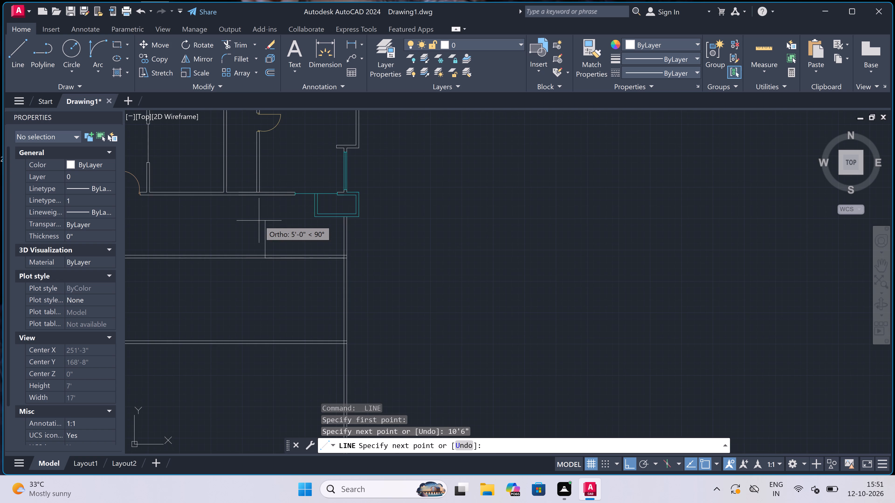
scroll(259, 221, "up", 1)
scroll(259, 221, "down", 2)
scroll(239, 186, "up", 2)
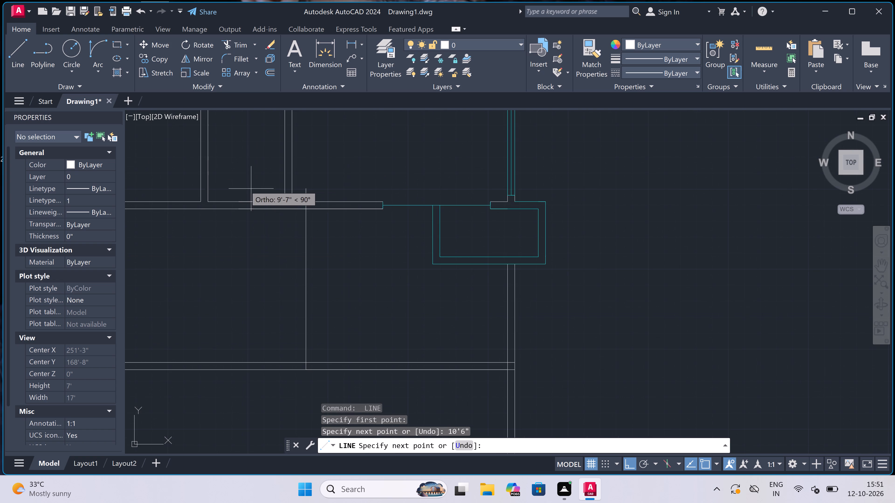
scroll(274, 208, "down", 2)
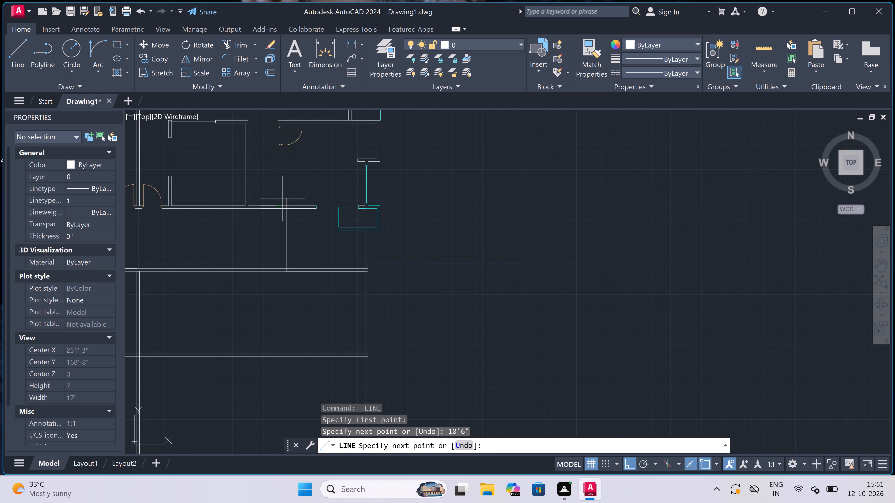
key("Escape")
Draw a 4.5" thick partition in the right half, its left line running from the upper room partition down to the lower horizontal wall.
key("space")
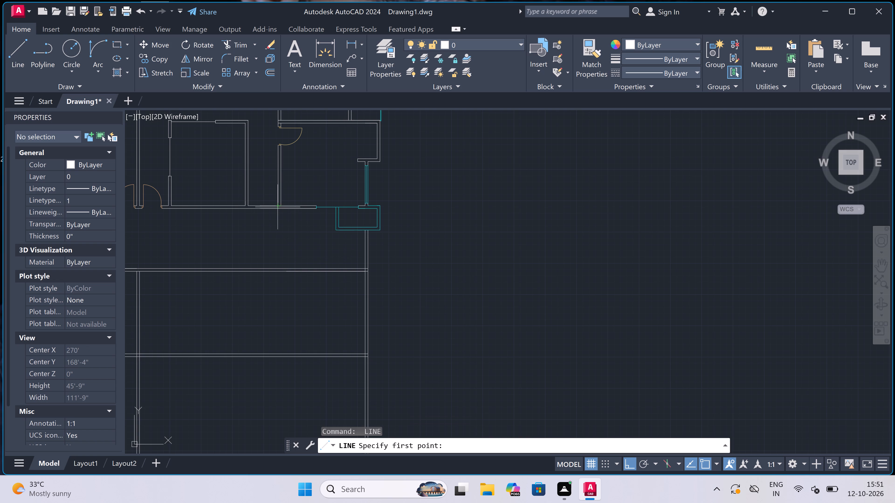
left_click_drag(278, 206, 278, 228)
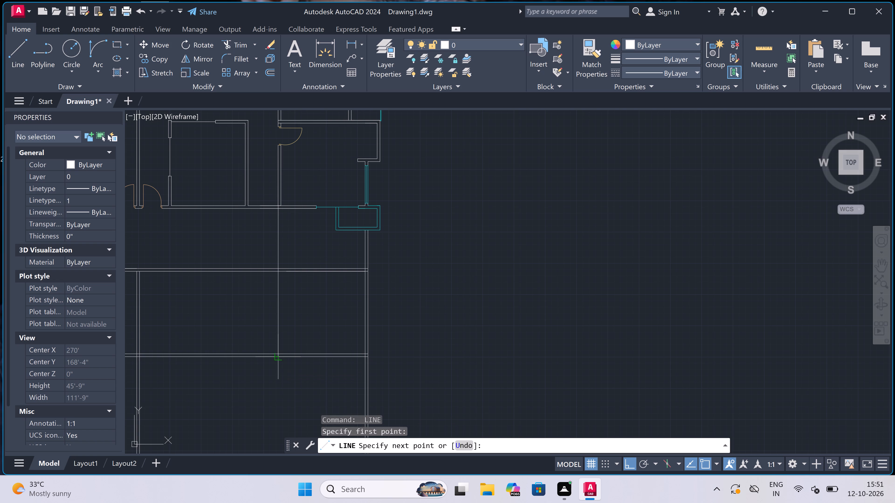
double_click(276, 353)
type("4.5\"")
key("space")
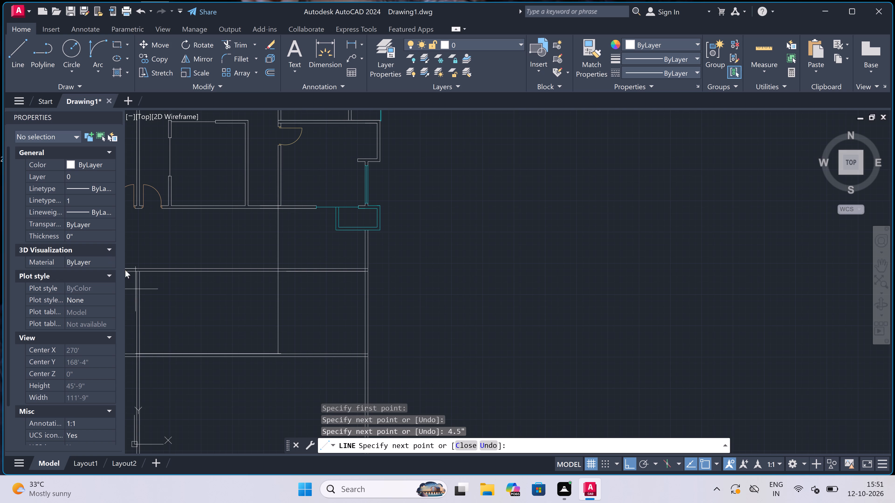
scroll(270, 281, "up", 3)
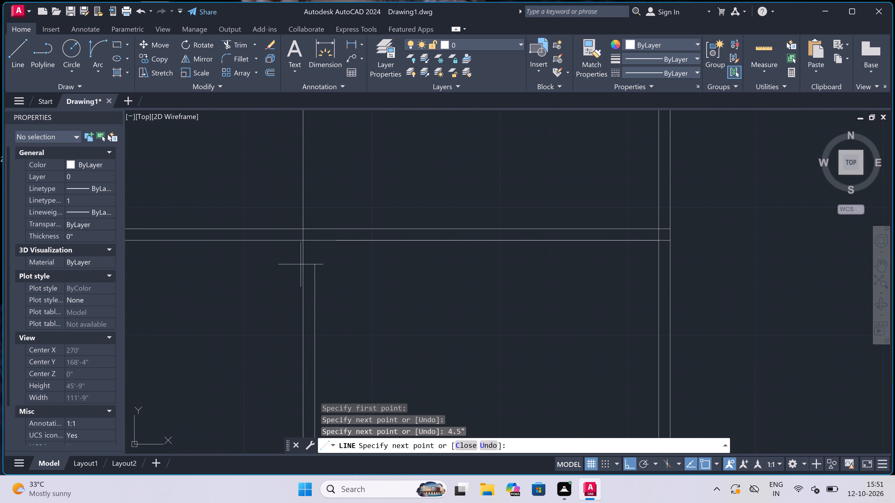
left_click(315, 231)
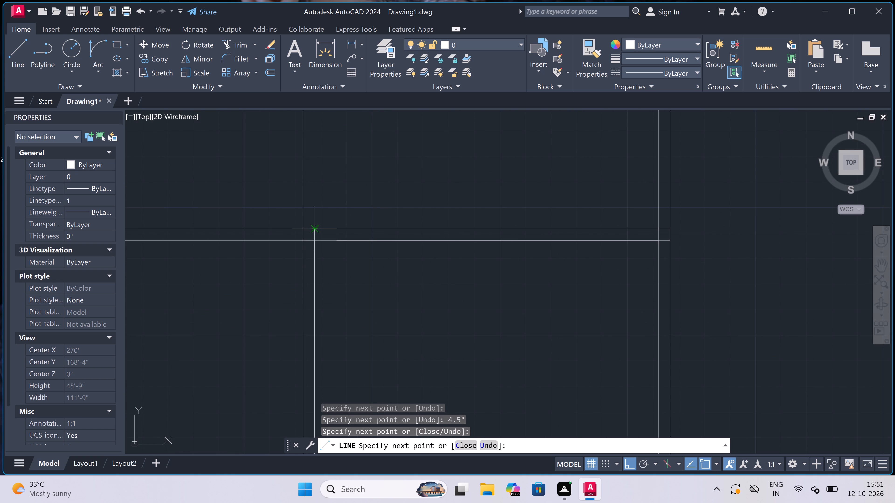
key("Escape")
Trim the new partition's left line where it crosses the open corridor.
key("t")
type("r")
key("space")
scroll(315, 231, "down", 3)
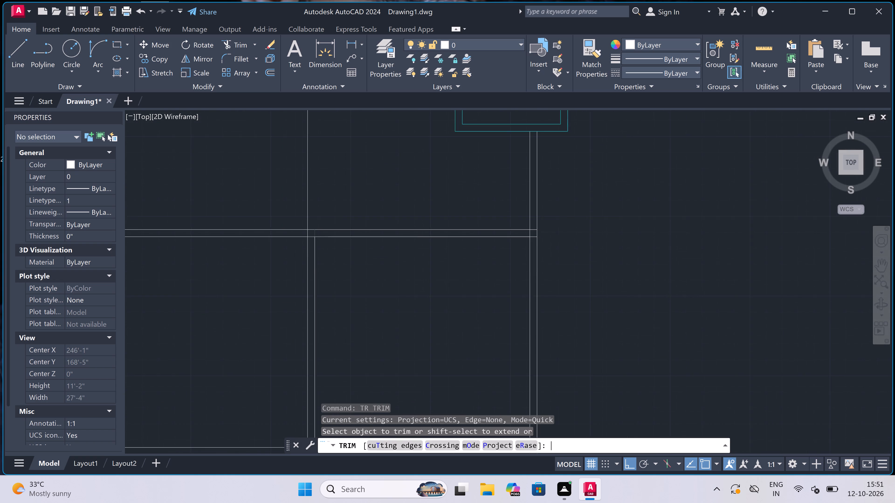
left_click(314, 207)
left_click(261, 211)
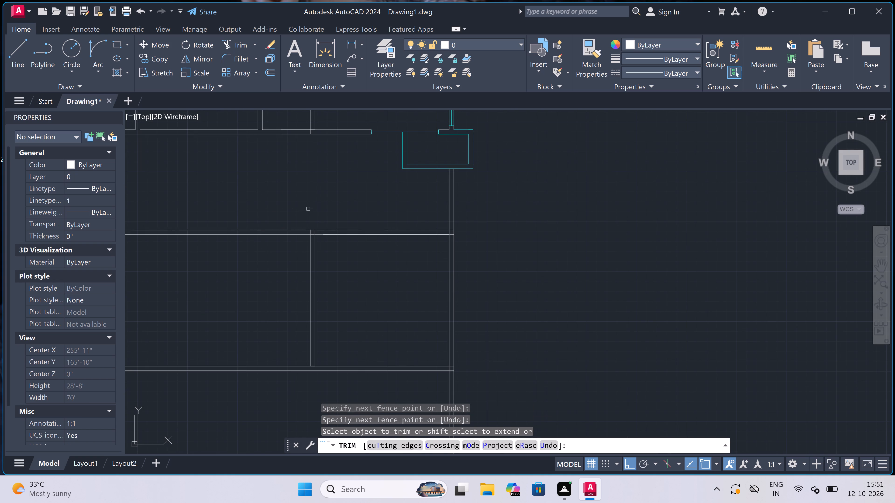
key("Escape")
Offset the right-half partition's left line 4' to the left.
scroll(308, 210, "down", 1)
key("o")
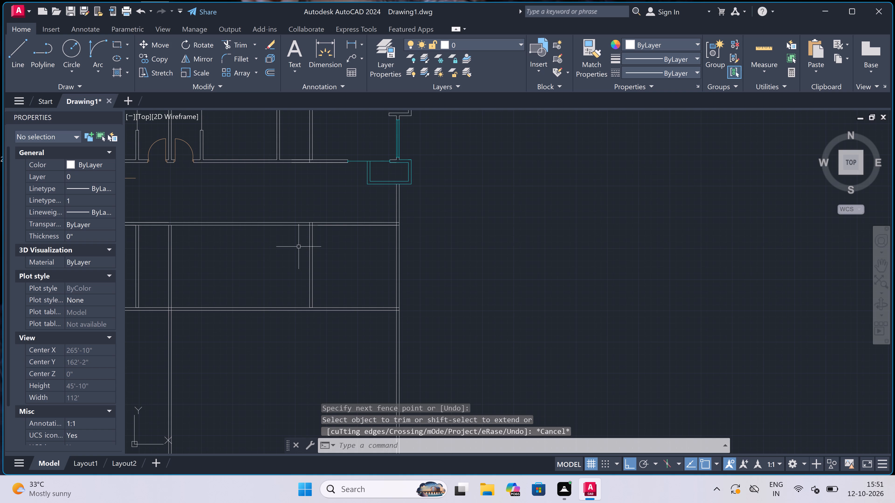
key("Escape")
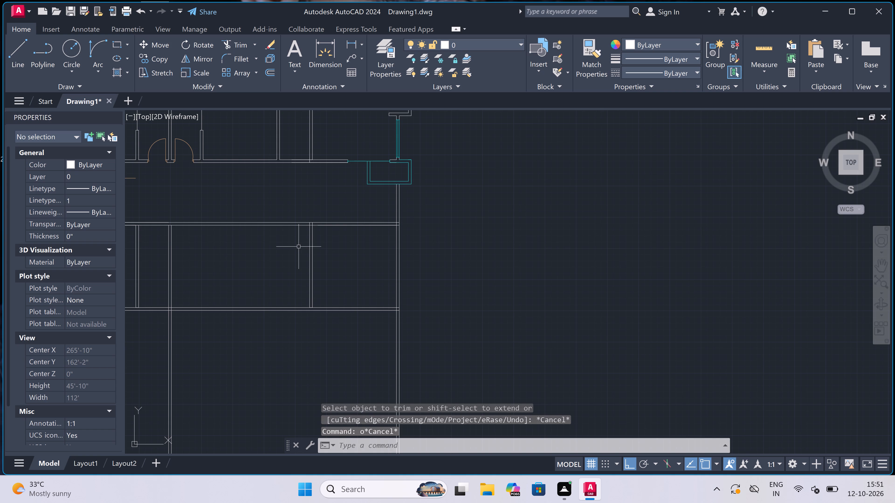
key("o")
key("space")
scroll(293, 251, "up", 2)
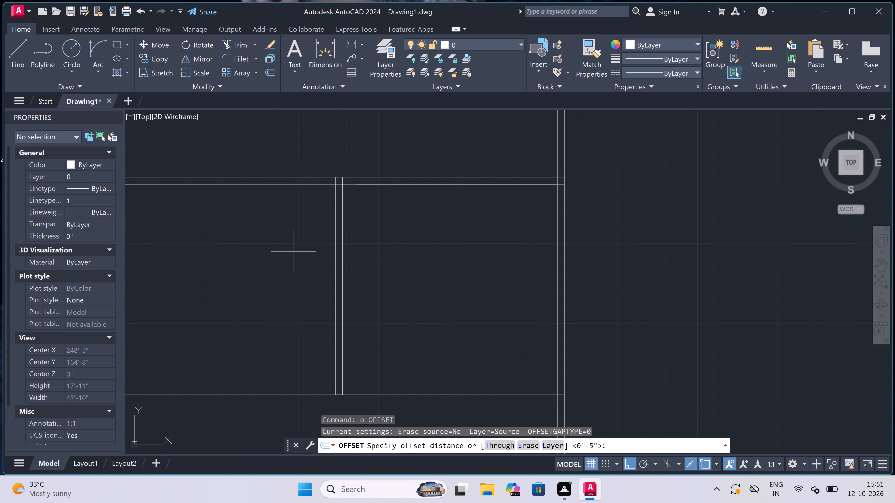
left_click_drag(334, 255, 327, 255)
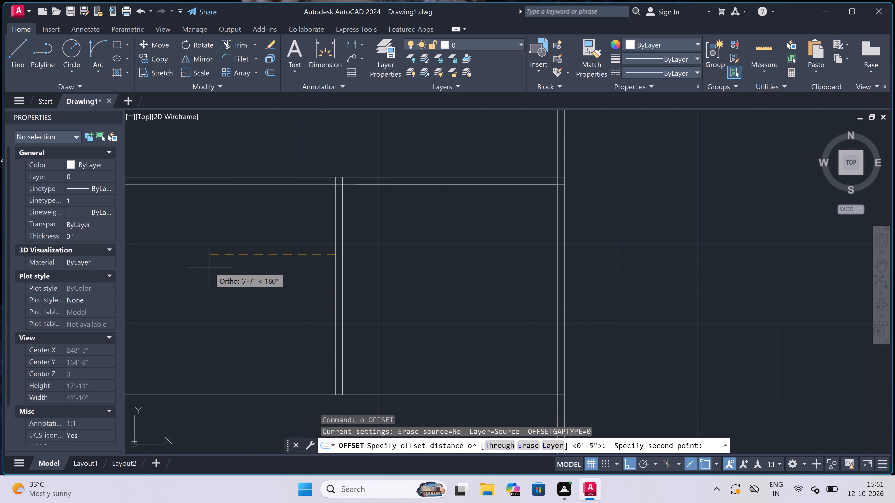
type("4'")
key("space")
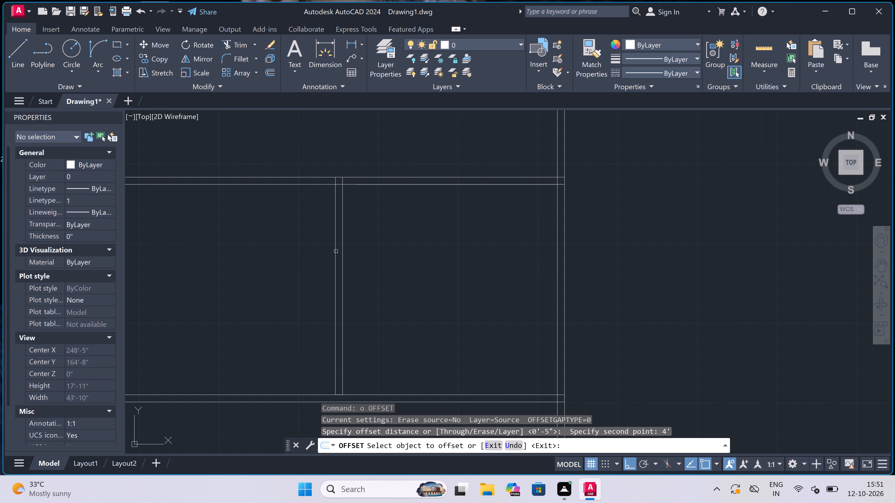
left_click_drag(336, 251, 332, 251)
left_click(298, 254)
key("Escape")
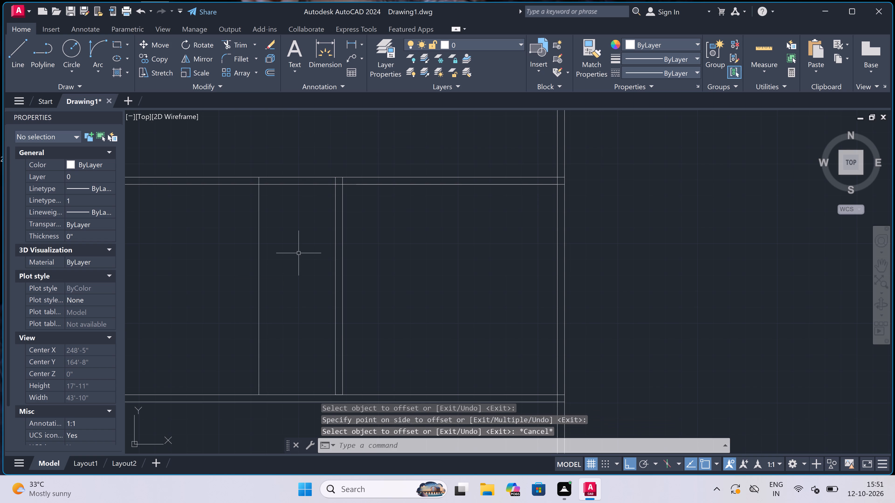
Offset the new vertical line 4.5" to the left to give the second right-half partition its thickness.
key("o")
key("space")
left_click(258, 252)
type("4.5\"")
key("space")
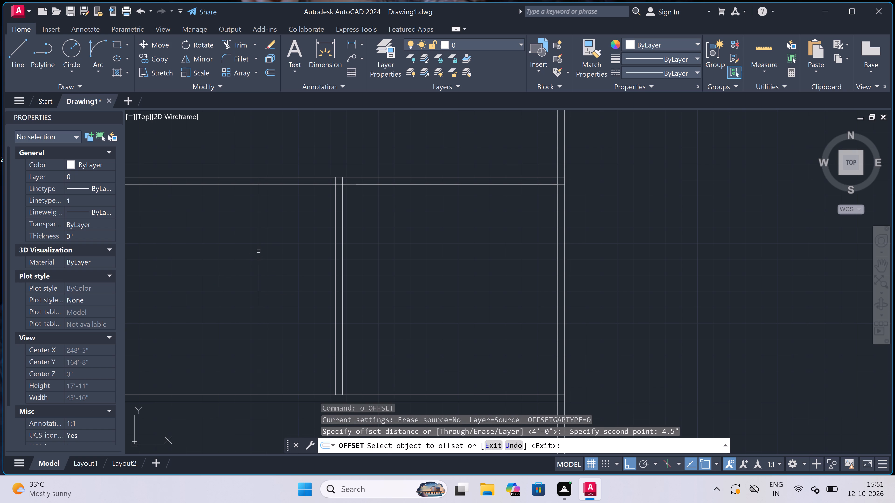
left_click(258, 251)
left_click(224, 259)
scroll(238, 262, "down", 6)
scroll(229, 261, "up", 2)
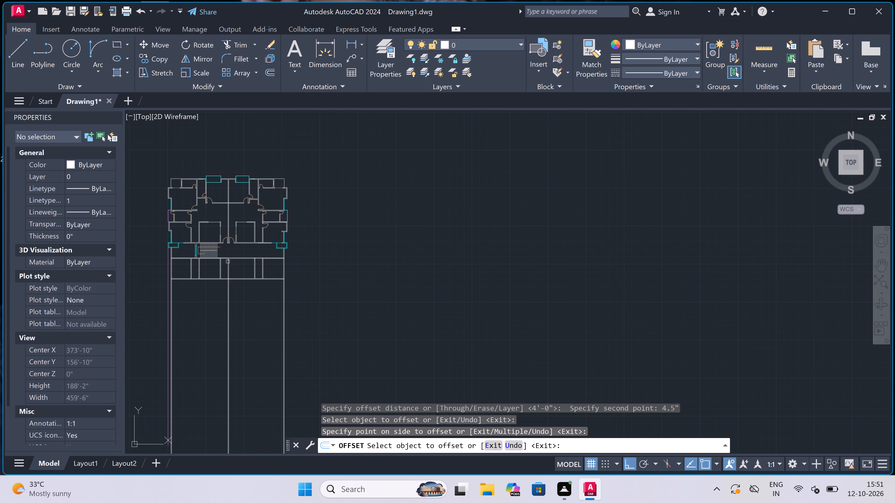
scroll(221, 272, "up", 3)
scroll(248, 272, "up", 2)
key("Escape")
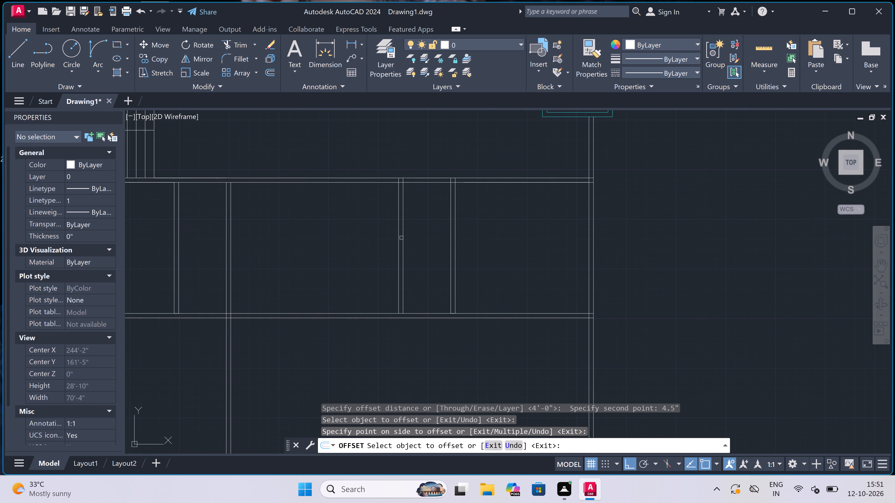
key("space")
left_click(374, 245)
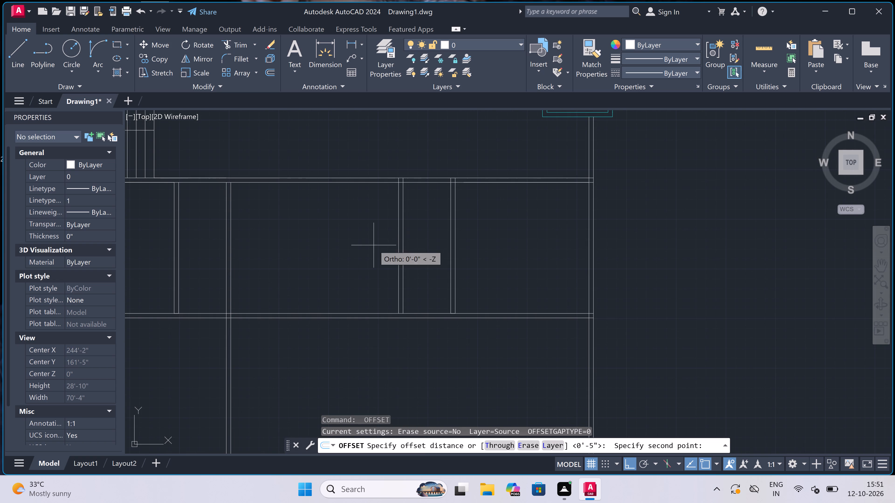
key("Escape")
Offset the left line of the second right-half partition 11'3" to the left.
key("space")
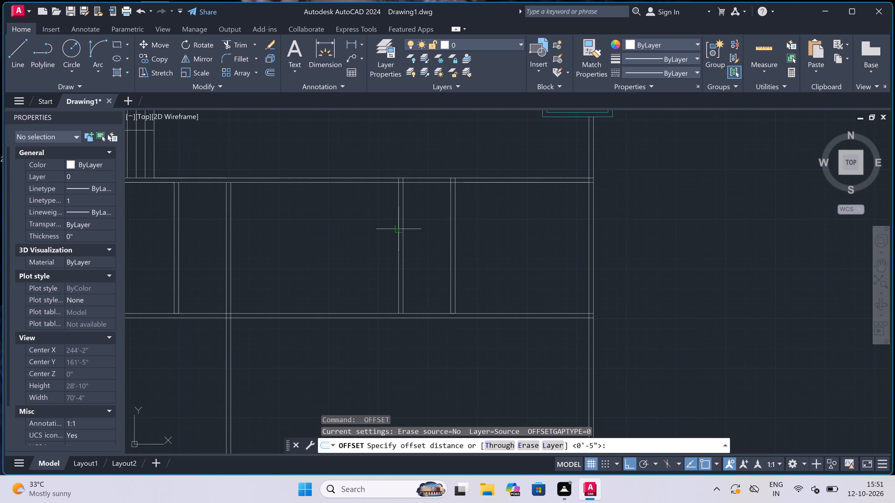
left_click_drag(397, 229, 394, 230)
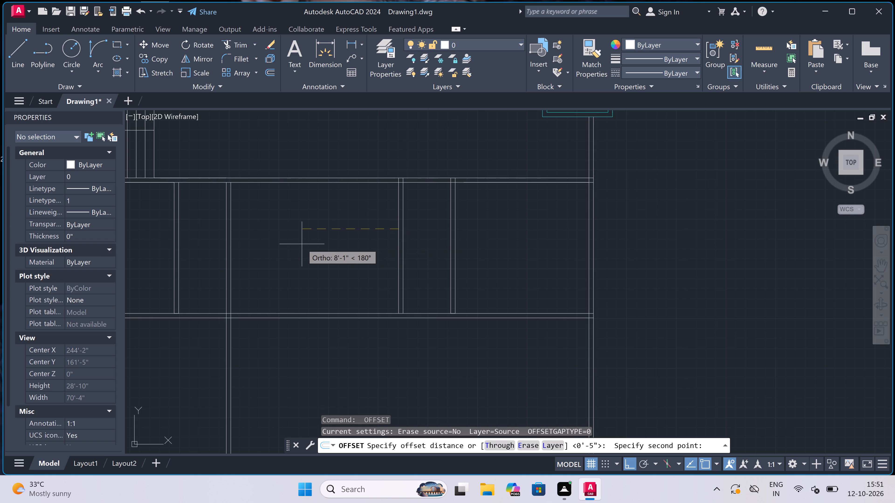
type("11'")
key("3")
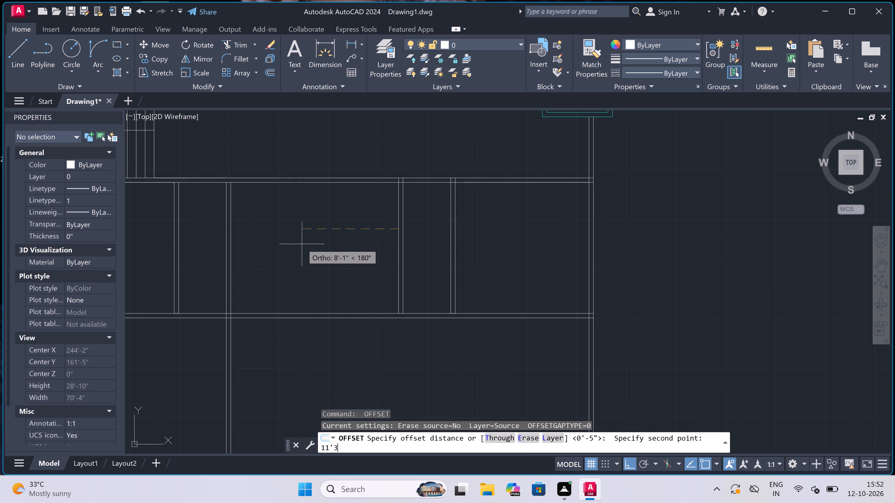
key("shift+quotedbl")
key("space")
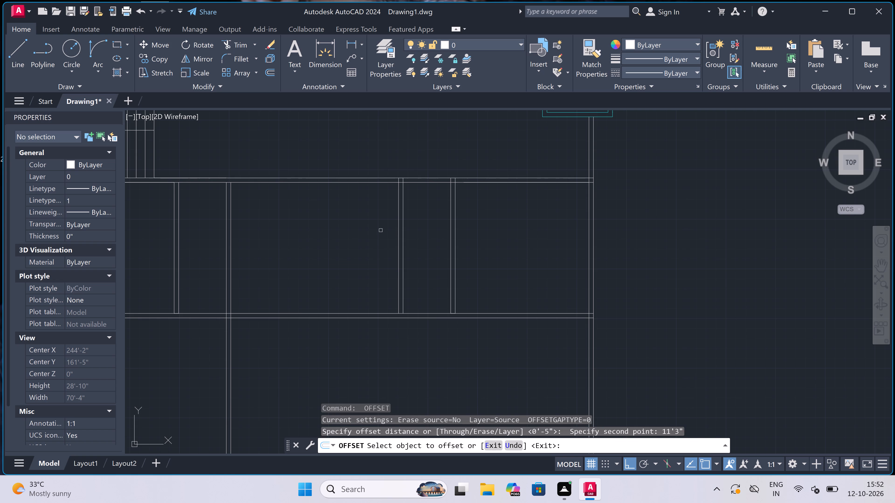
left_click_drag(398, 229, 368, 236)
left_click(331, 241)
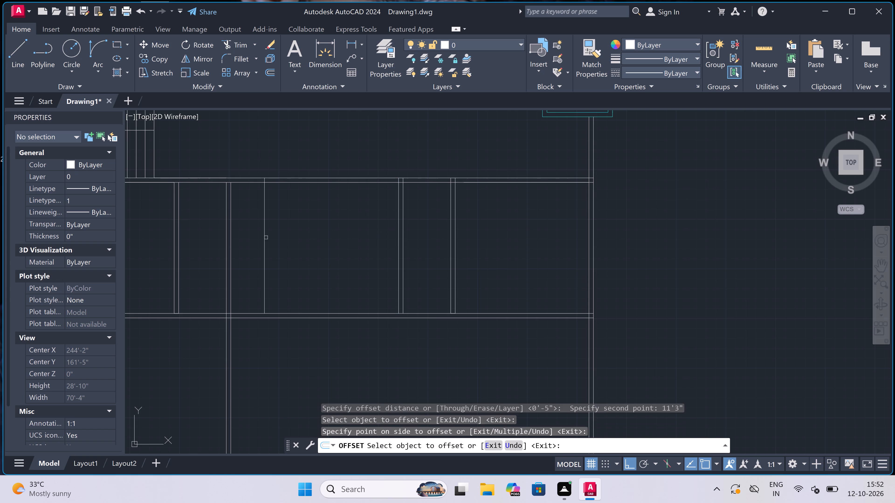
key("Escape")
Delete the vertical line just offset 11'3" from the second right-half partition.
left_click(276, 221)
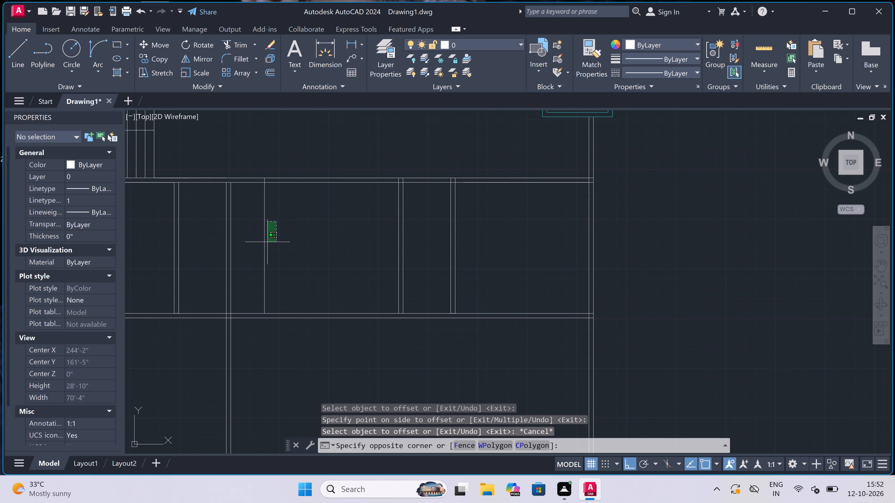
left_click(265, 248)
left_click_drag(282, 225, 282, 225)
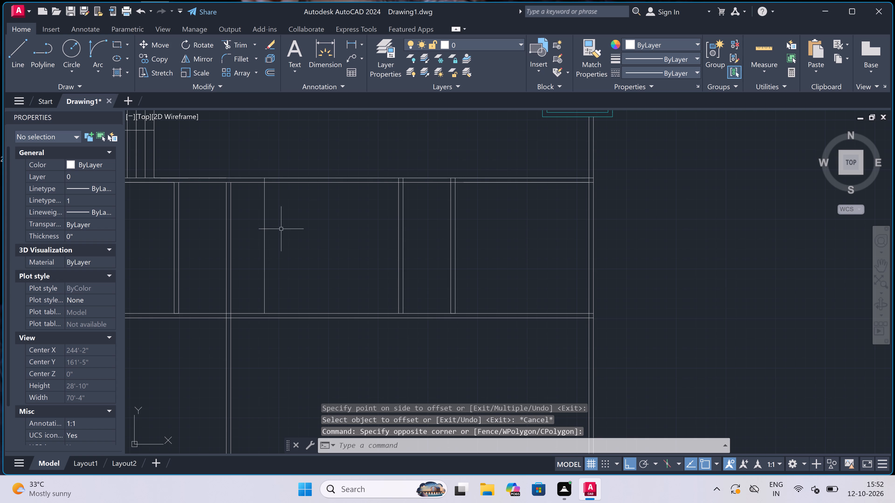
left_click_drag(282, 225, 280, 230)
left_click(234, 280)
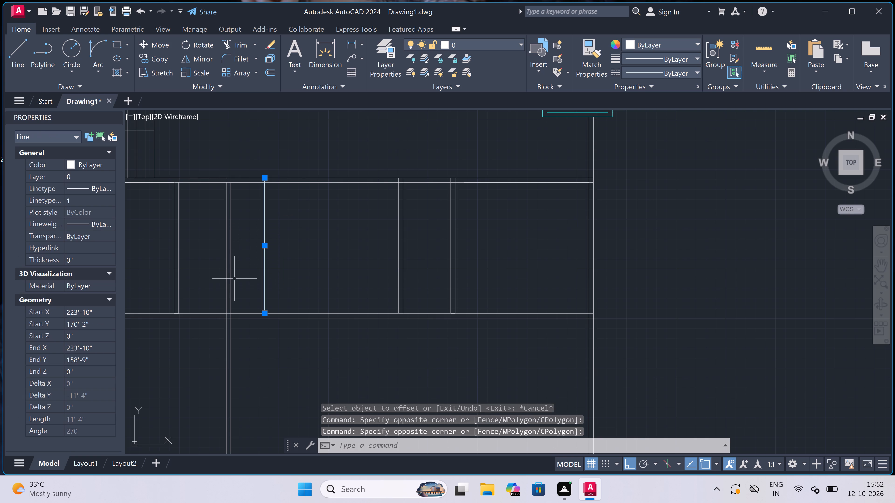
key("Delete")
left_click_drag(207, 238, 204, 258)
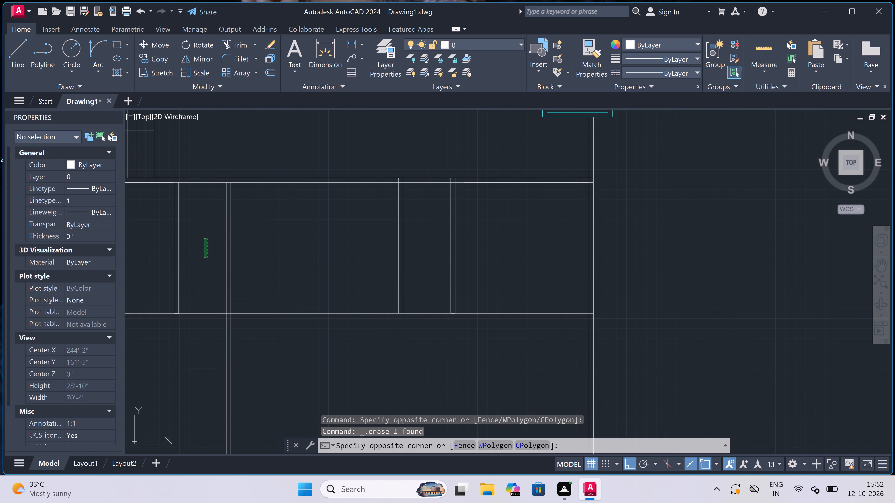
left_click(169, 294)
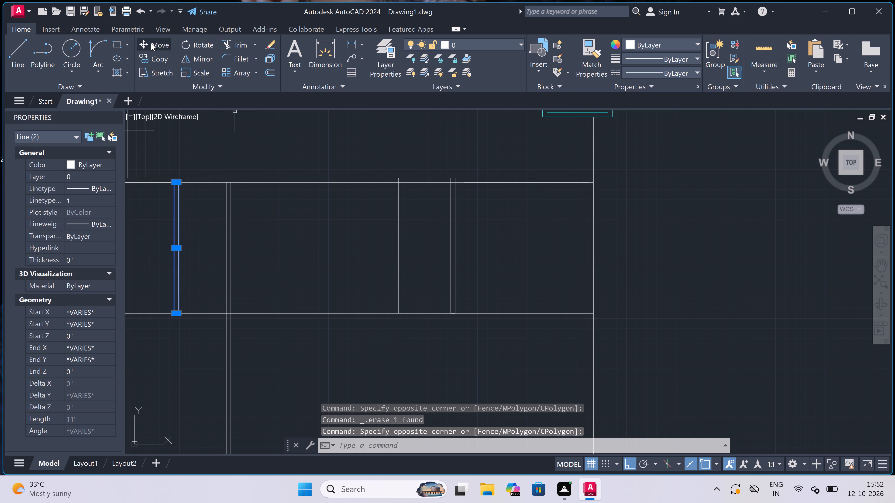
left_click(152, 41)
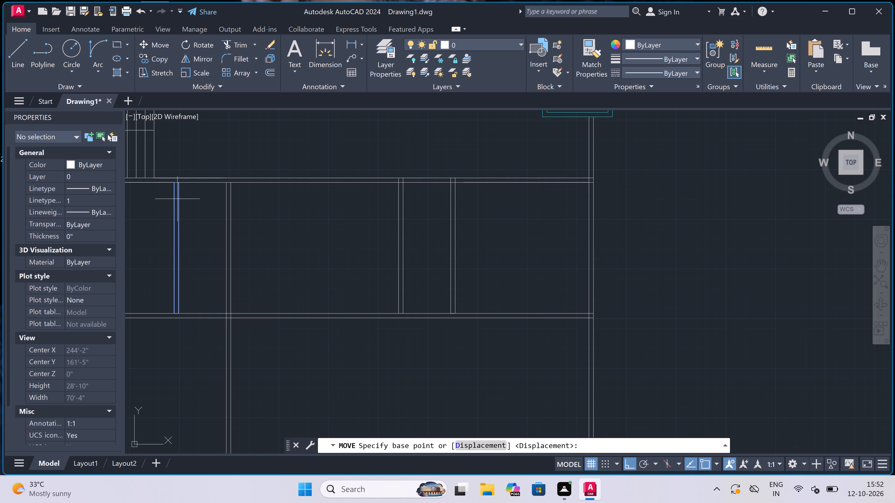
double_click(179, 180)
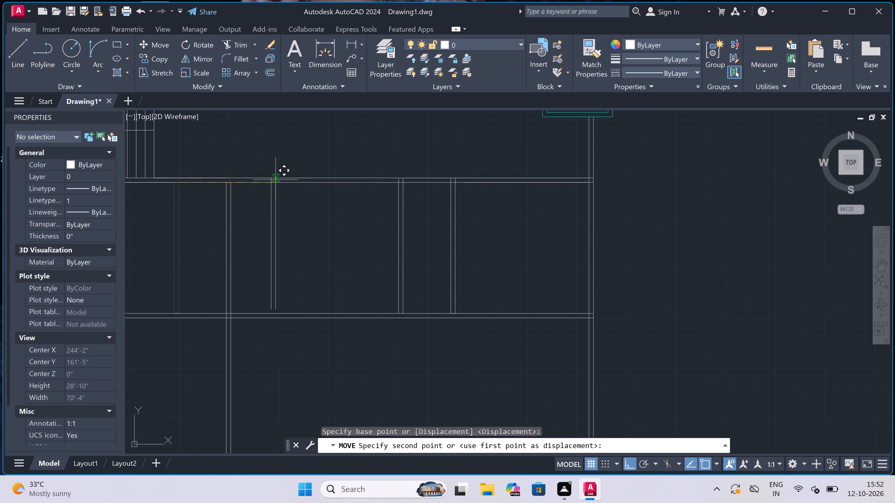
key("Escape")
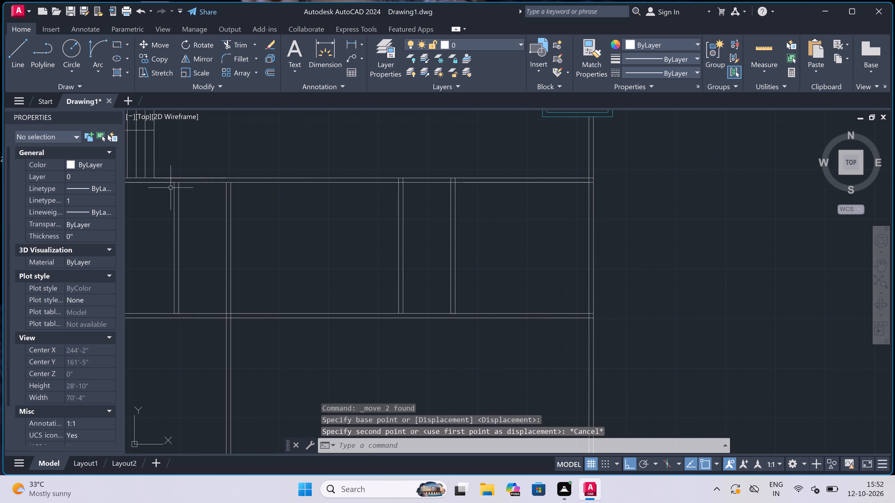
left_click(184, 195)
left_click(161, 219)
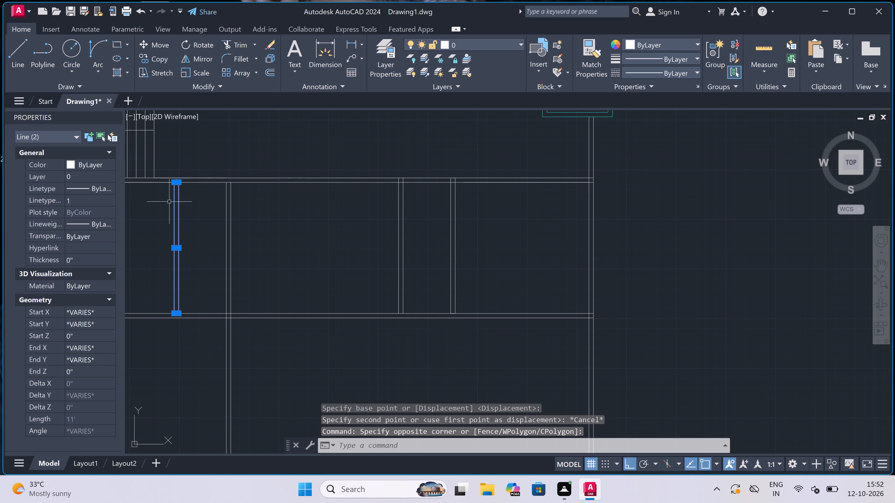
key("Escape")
Draw a 4.5" thick partition right of the central wall, its left line running from the upper room partition down to the lower horizontal wall.
scroll(249, 203, "down", 3)
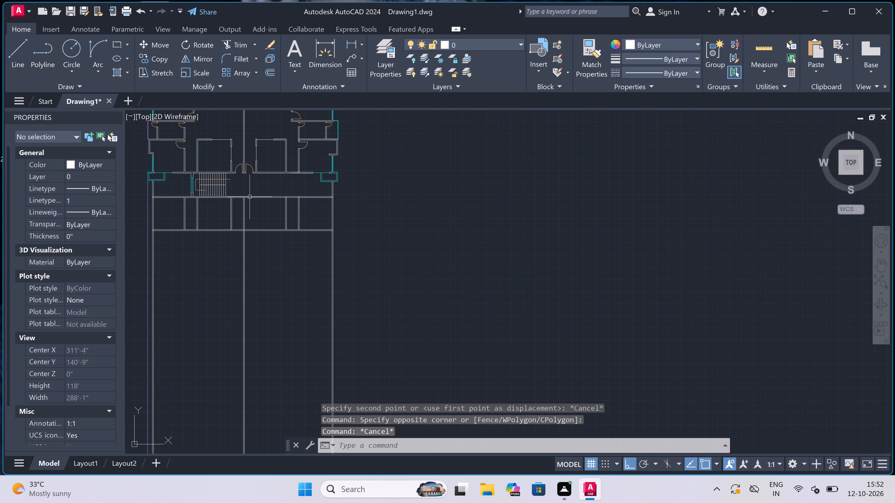
key("l")
key("space")
scroll(248, 186, "up", 3)
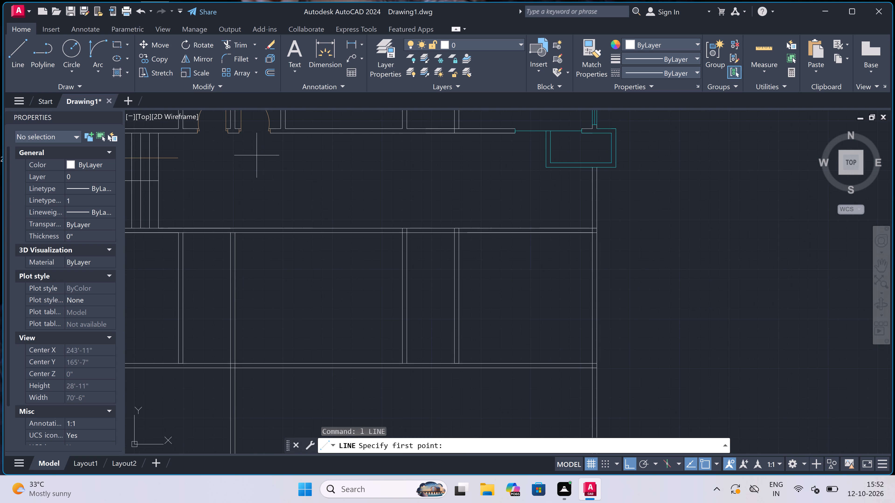
left_click_drag(281, 129, 282, 136)
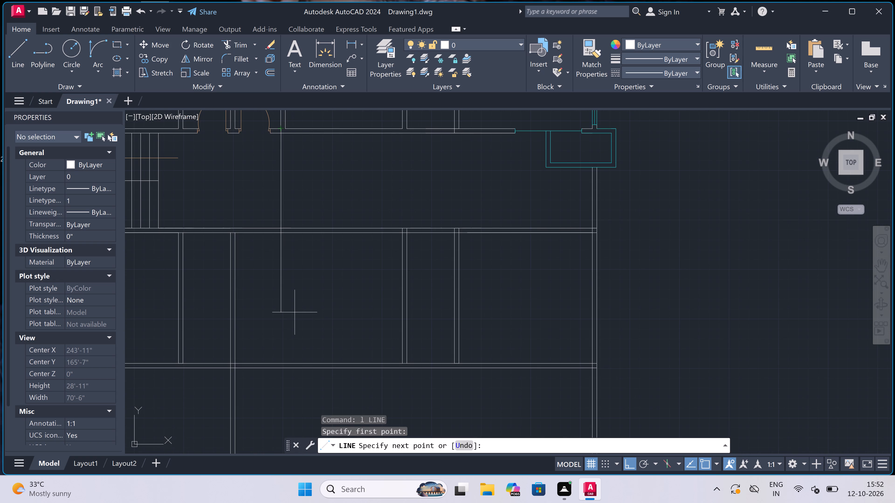
left_click(282, 364)
type("4.5\"")
key("space")
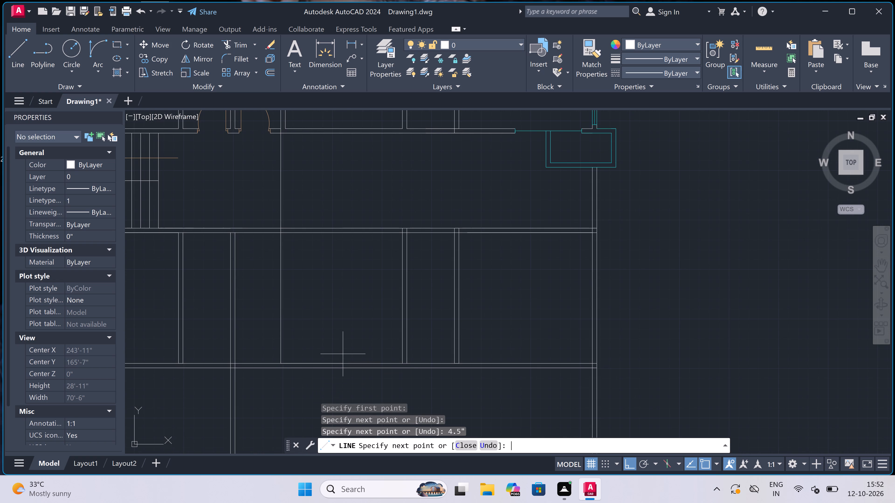
scroll(286, 232, "up", 4)
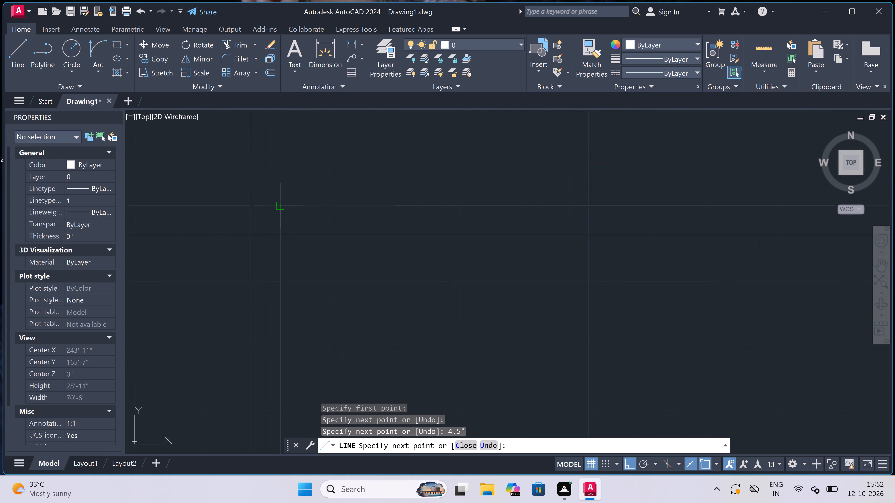
left_click(282, 208)
key("Escape")
Trim the new partition's two vertical lines where they pass through the horizontal wall below the corridor.
key("t")
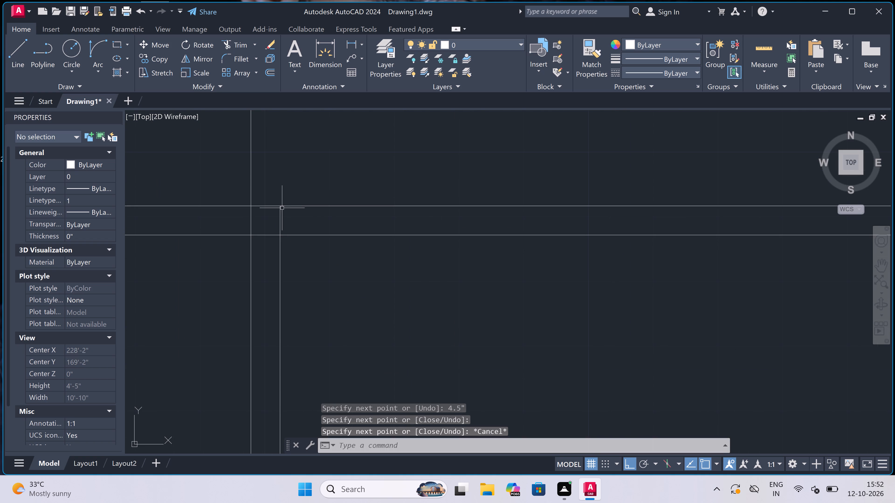
key("r")
key("space")
left_click(304, 224)
left_click(247, 220)
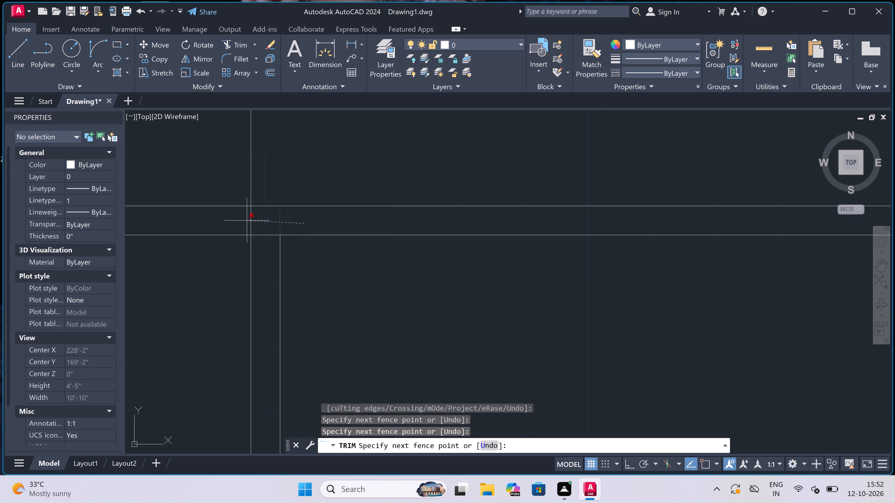
key("Escape")
Delete the leftover segment of the new partition's left line that crosses the open corridor.
scroll(299, 237, "down", 3)
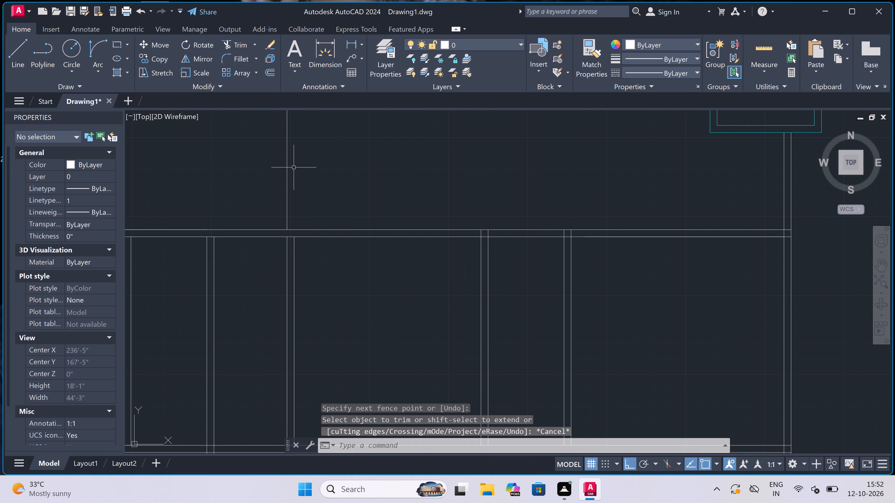
left_click_drag(301, 164, 299, 167)
left_click(246, 193)
key("Delete")
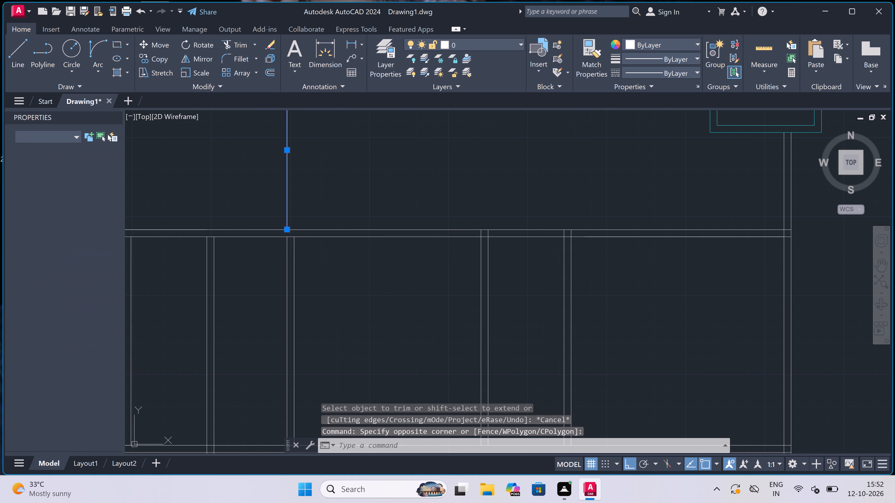
Examine the partition layout below the corridor in both halves of the plan.
scroll(254, 197, "down", 4)
scroll(279, 220, "down", 1)
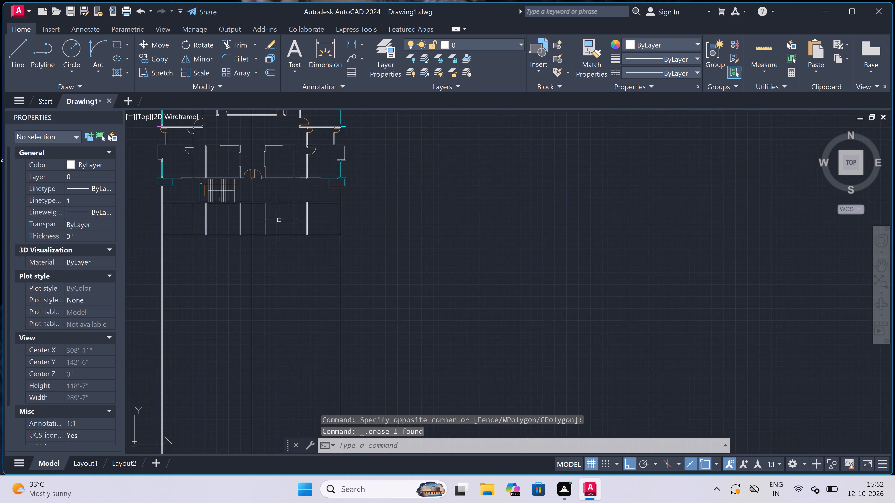
scroll(279, 220, "down", 1)
scroll(282, 215, "up", 3)
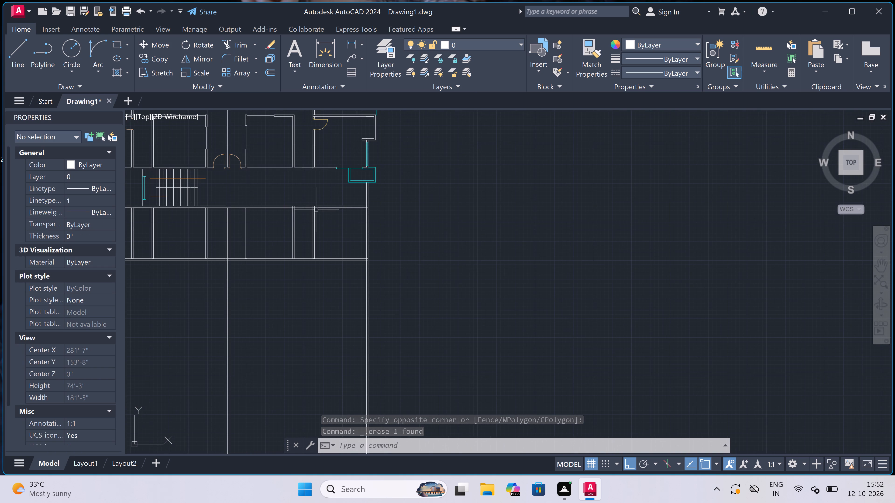
scroll(302, 212, "down", 1)
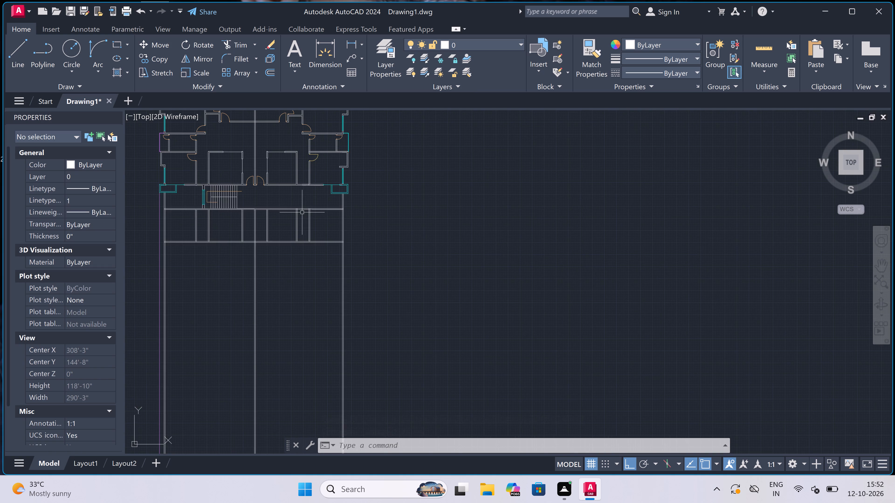
scroll(302, 212, "down", 1)
scroll(239, 187, "up", 1)
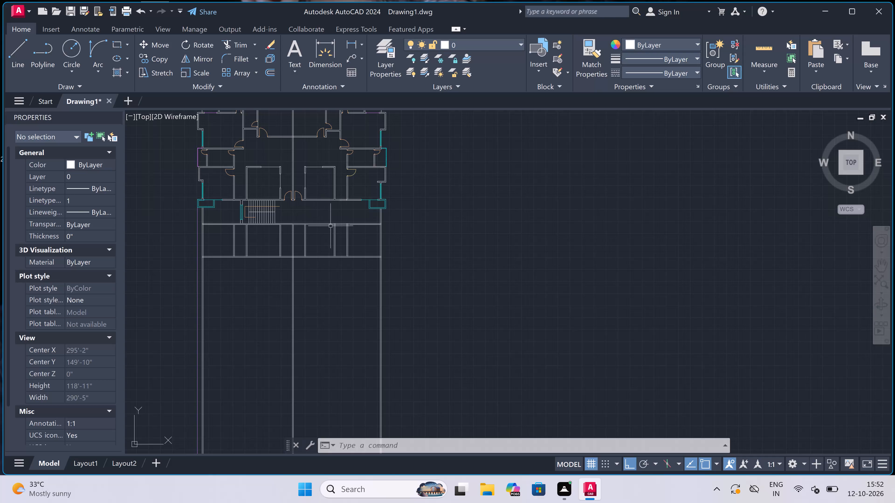
scroll(232, 246, "up", 2)
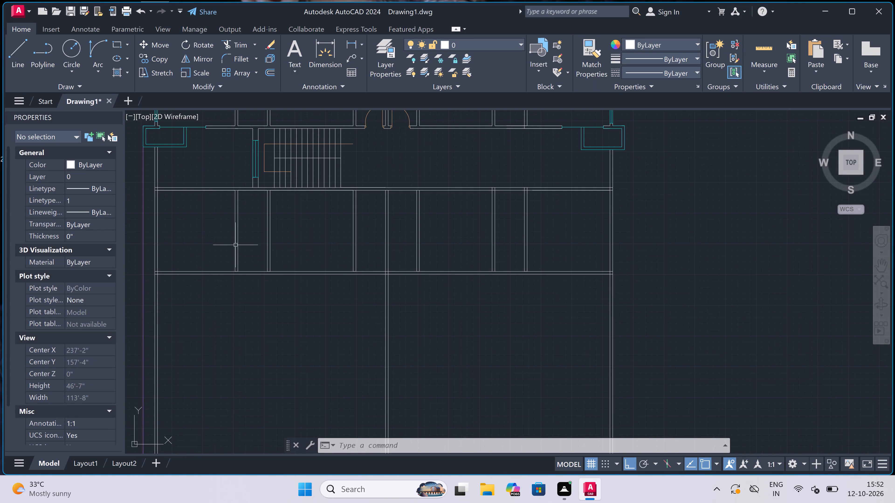
scroll(281, 245, "down", 2)
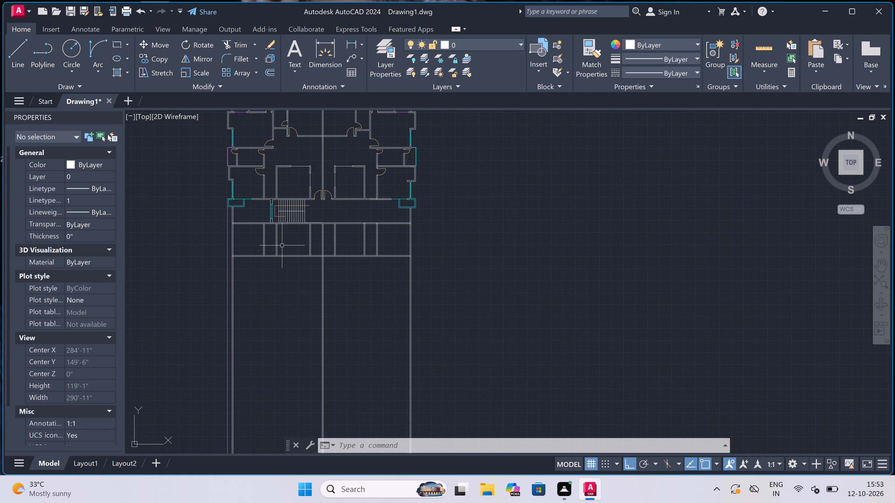
Offset the lower line of the wall below the corridor 6'9" down within the left half's narrow room.
scroll(270, 244, "up", 2)
scroll(260, 195, "up", 3)
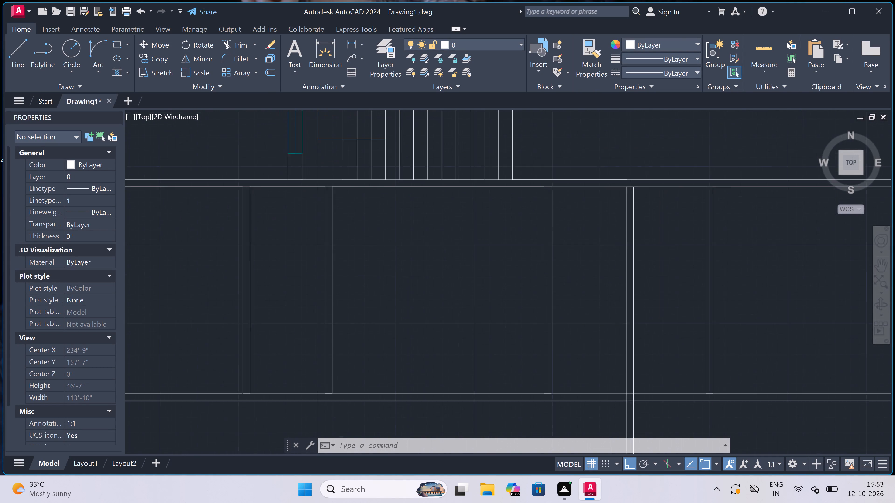
scroll(262, 200, "down", 3)
scroll(264, 196, "up", 2)
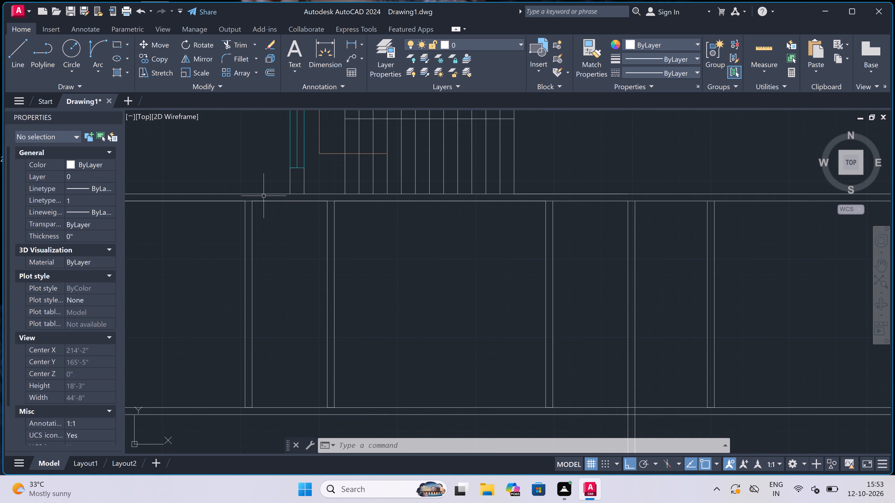
type("o")
key("space")
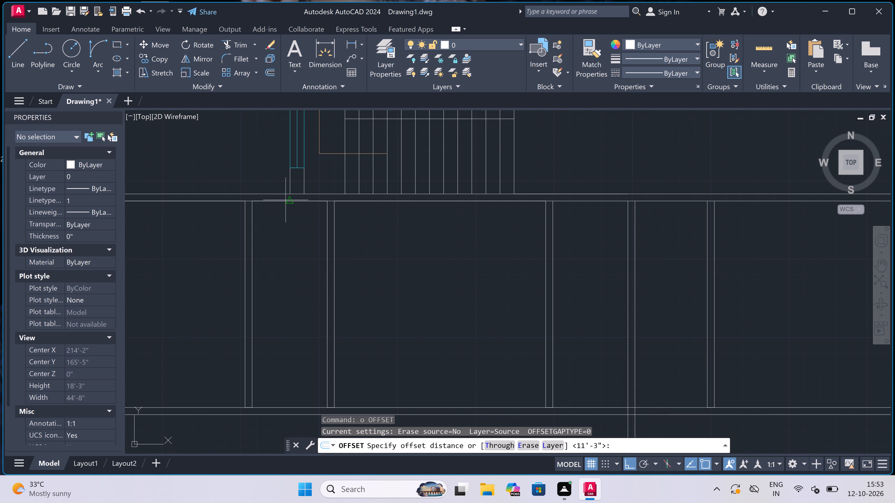
left_click(286, 199)
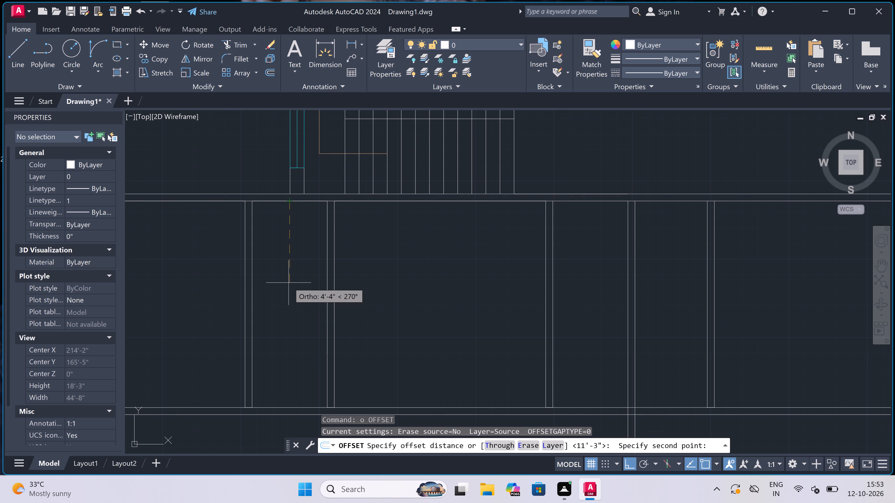
type("6'9\"")
key("space")
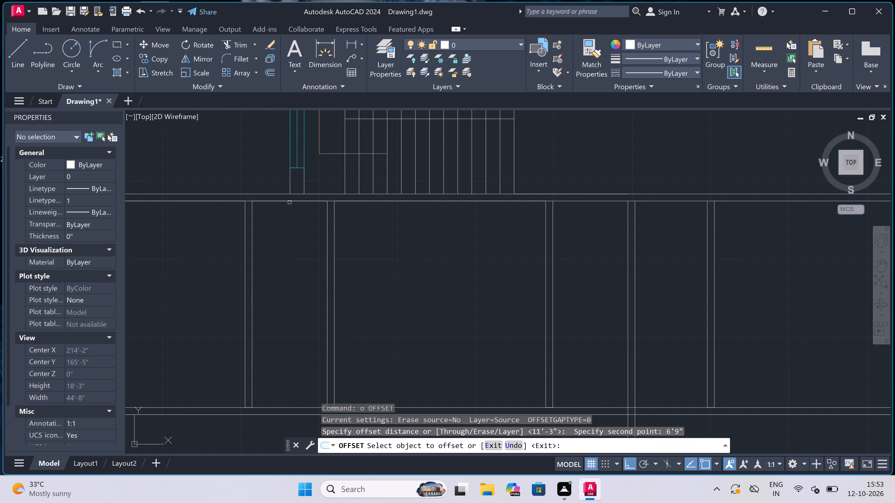
left_click_drag(289, 201, 290, 207)
left_click(292, 260)
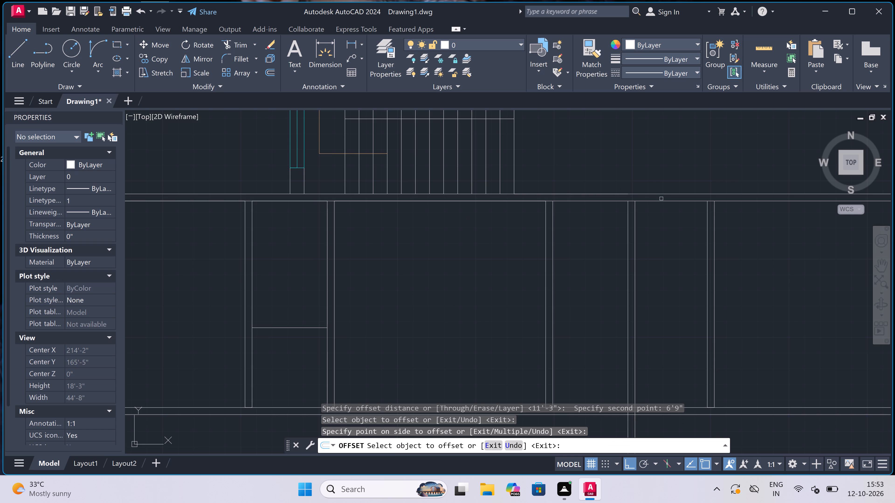
Offset the same wall's lower line 6'9" down in the right half of the plan.
scroll(418, 210, "down", 2)
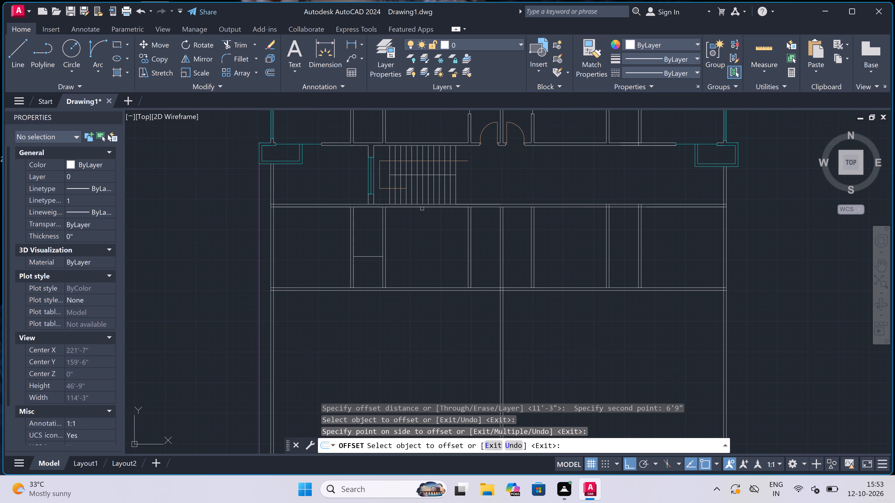
scroll(640, 209, "up", 1)
left_click_drag(608, 206, 609, 223)
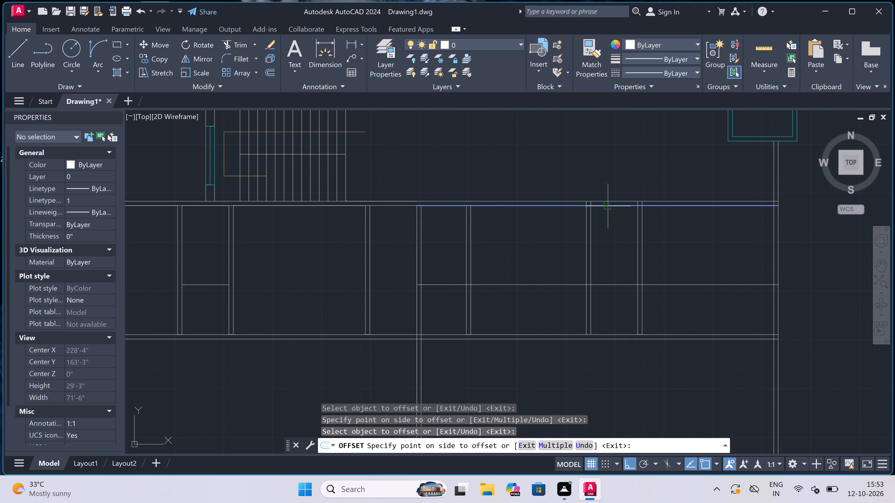
double_click(609, 277)
key("Escape")
Offset the new cross line in each half 4.5" downward to form the cross partitions.
key("space")
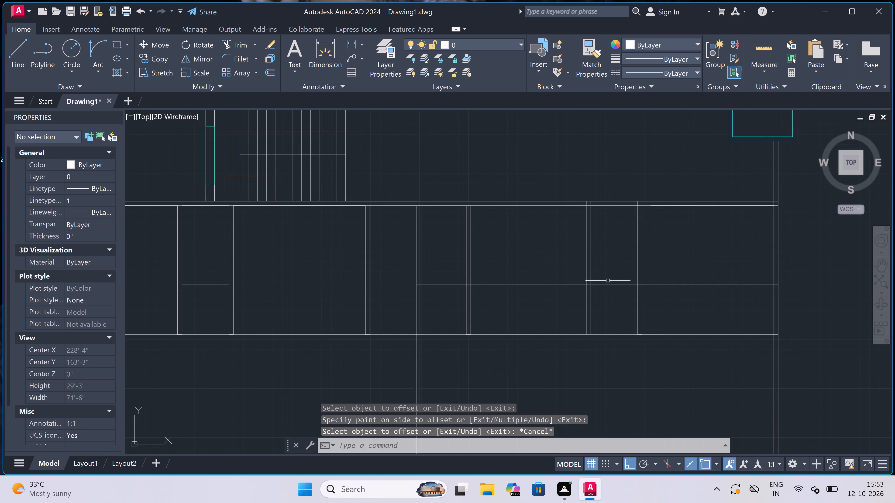
left_click_drag(611, 285, 613, 287)
scroll(620, 312, "up", 3)
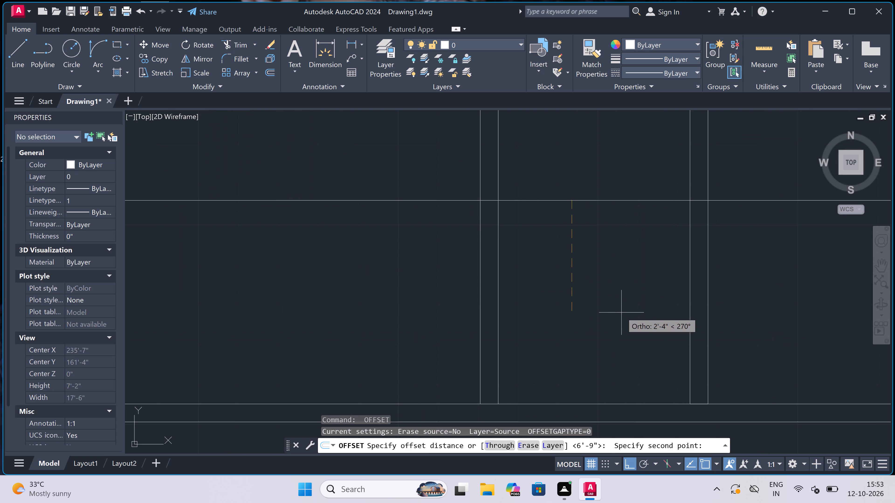
type("4.5\"")
key("space")
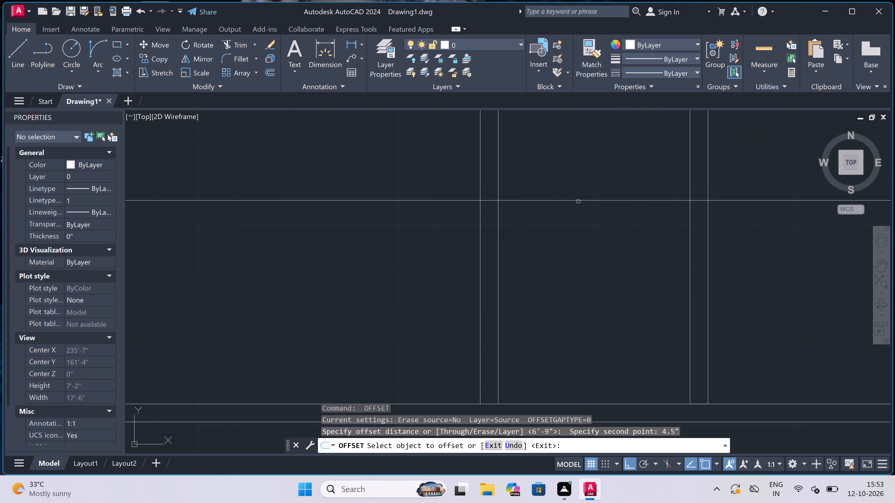
left_click_drag(578, 201, 578, 216)
left_click(579, 234)
scroll(579, 231, "down", 4)
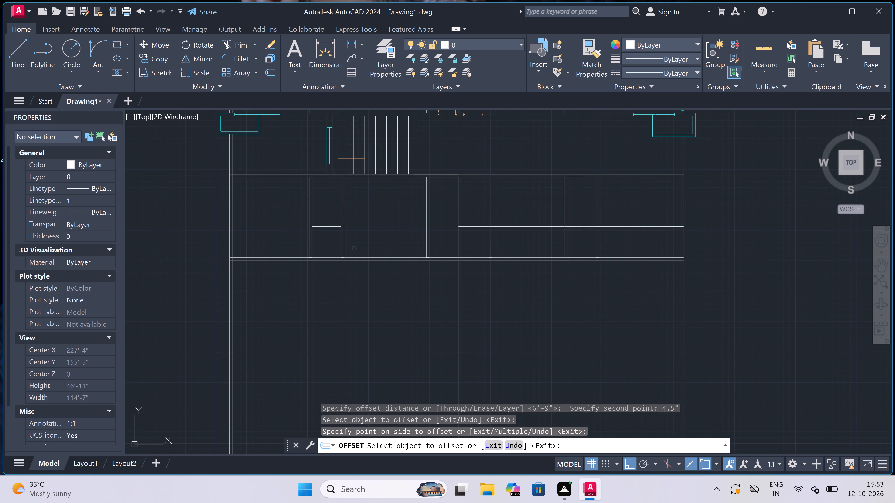
scroll(318, 238, "up", 2)
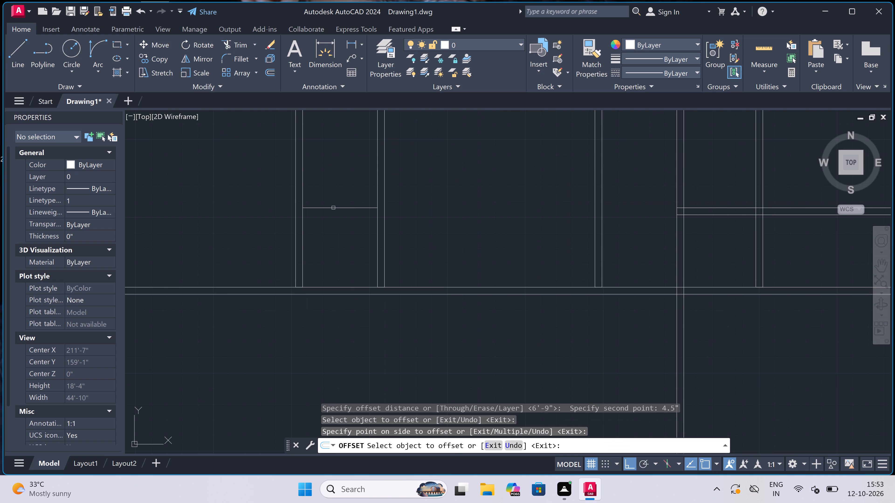
left_click(333, 208)
left_click(337, 235)
key("Escape")
key("Escape")
Trim the right half's cross partition lines on both sides of the narrow room between the two close-set partitions.
type("tr")
key("space")
scroll(337, 234, "down", 4)
scroll(429, 228, "up", 3)
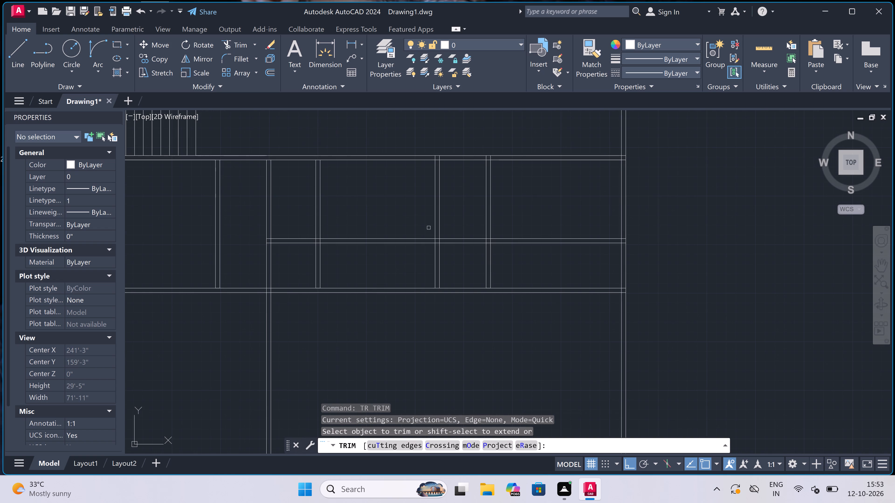
left_click(289, 255)
left_click_drag(291, 228, 293, 230)
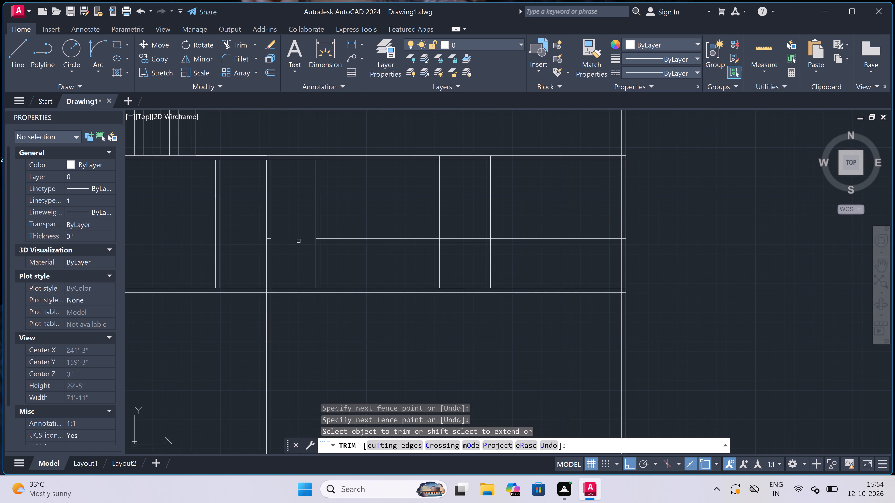
left_click(389, 251)
left_click(390, 219)
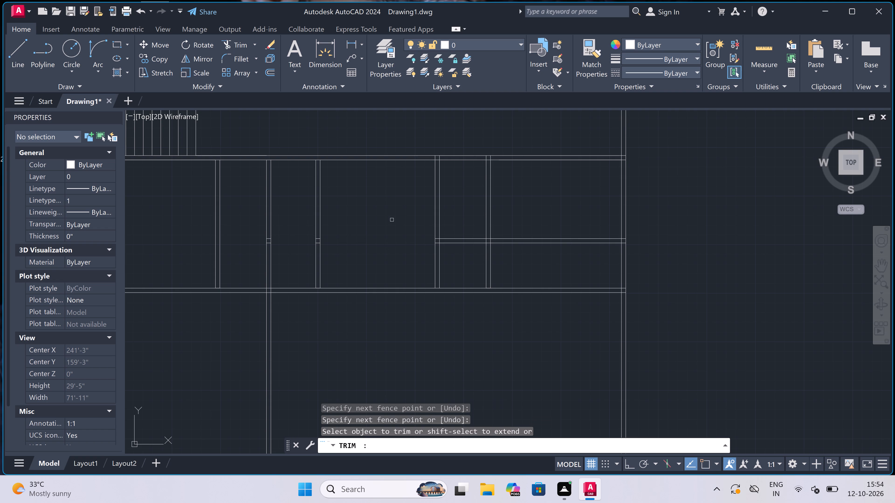
scroll(430, 246, "up", 3)
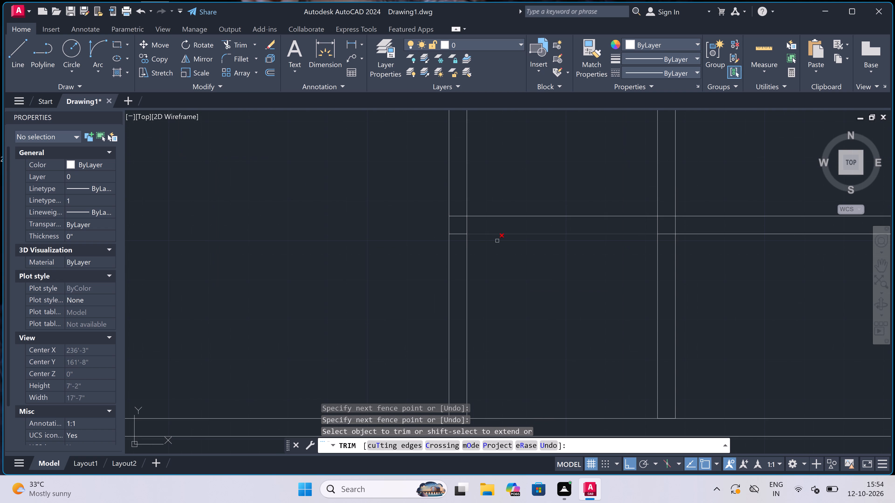
left_click(453, 247)
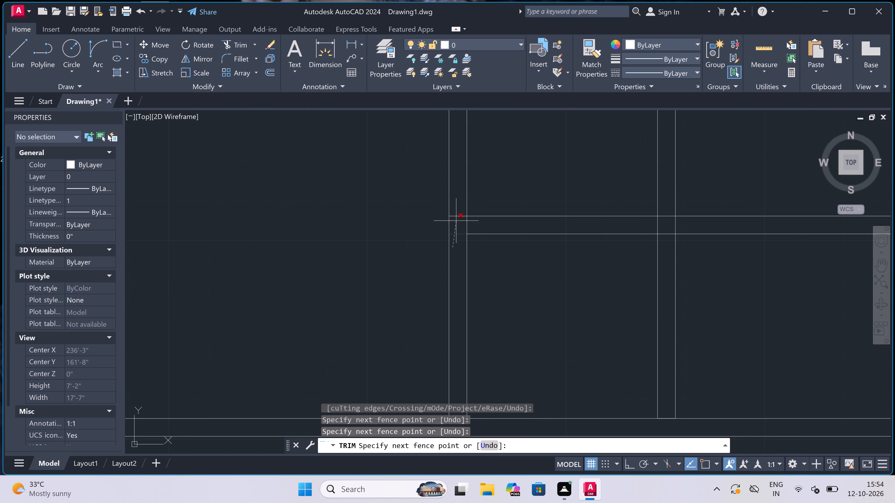
left_click(463, 246)
scroll(463, 245, "down", 2)
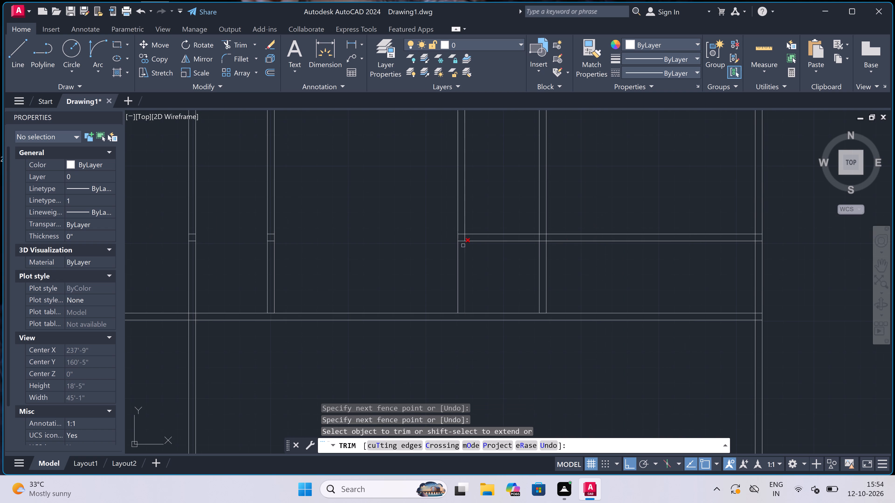
left_click(596, 250)
left_click_drag(581, 221, 581, 223)
scroll(536, 224, "down", 1)
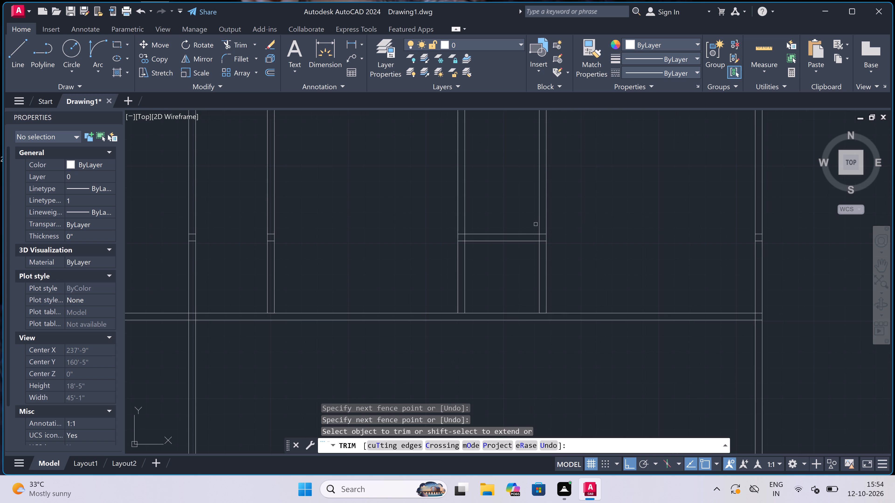
Trim the lower horizontal wall's ends and the leftover cross-partition stubs inside the right outer wall.
scroll(692, 265, "up", 3)
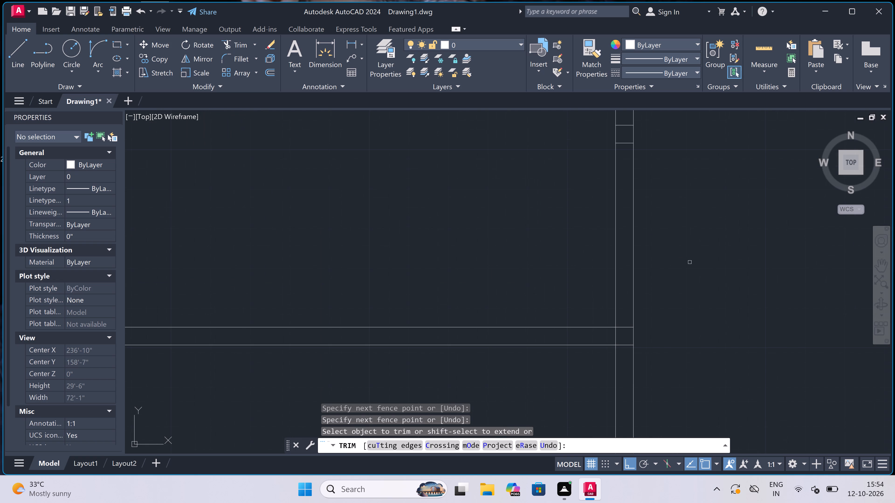
left_click(627, 357)
scroll(625, 301, "down", 2)
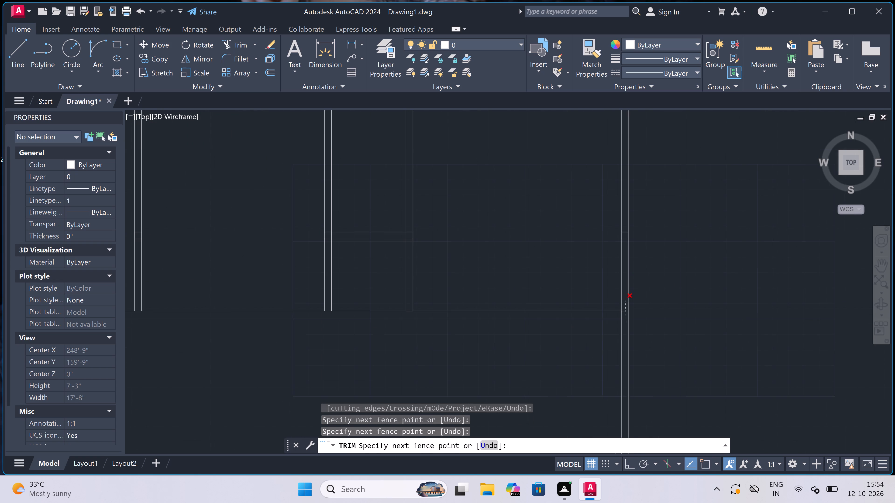
scroll(615, 225, "up", 1)
scroll(651, 212, "up", 1)
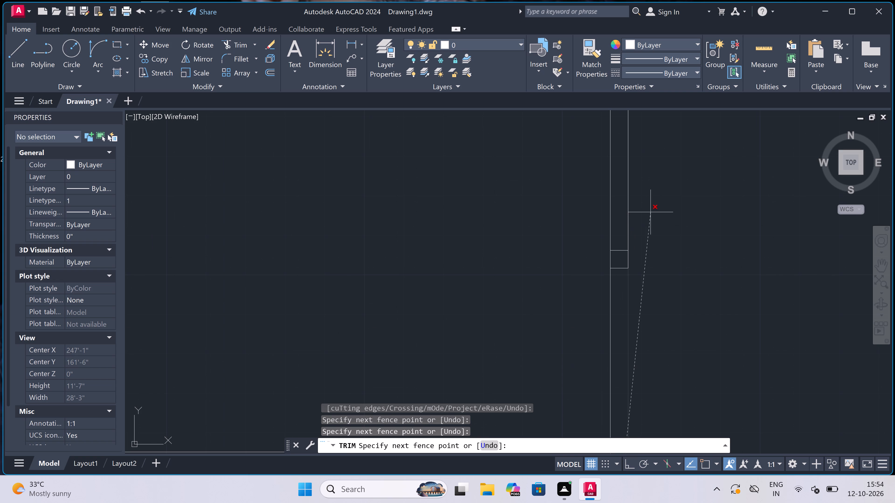
left_click(616, 223)
scroll(396, 306, "down", 4)
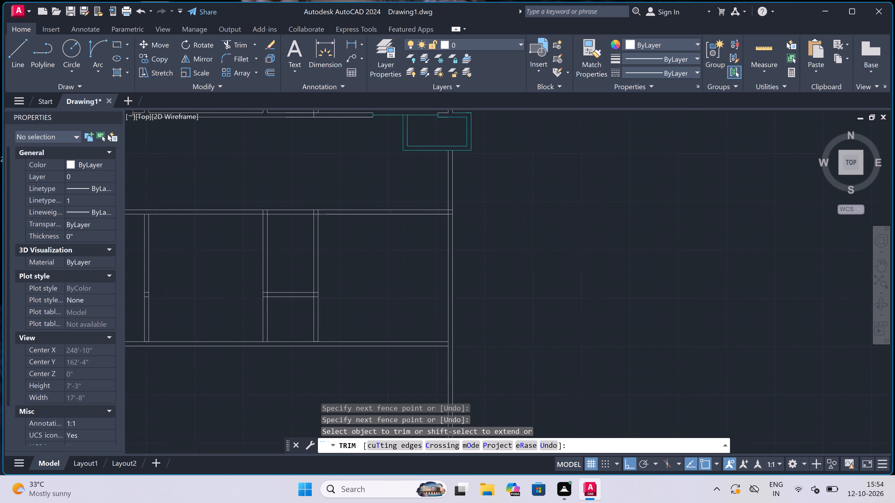
Trim the crossing lines where the wall below the corridor meets the right outer wall to open the junction.
scroll(396, 305, "down", 1)
scroll(422, 268, "up", 3)
scroll(398, 272, "up", 3)
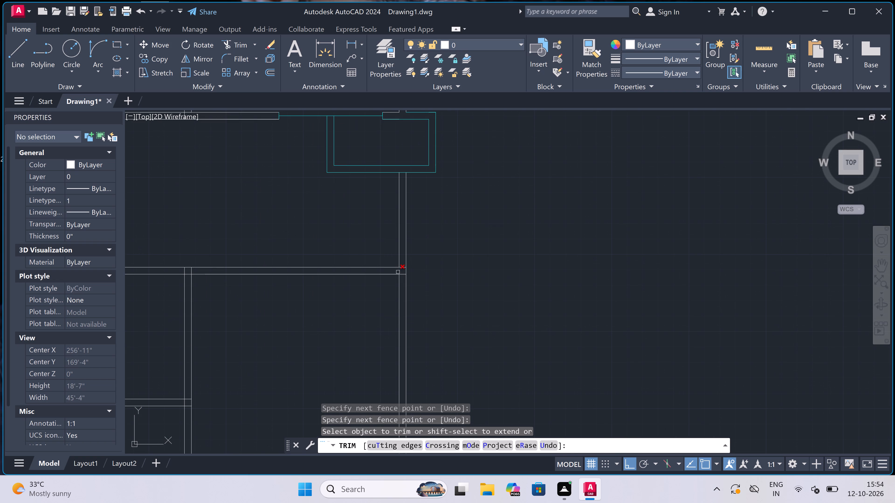
left_click(398, 272)
left_click(420, 256)
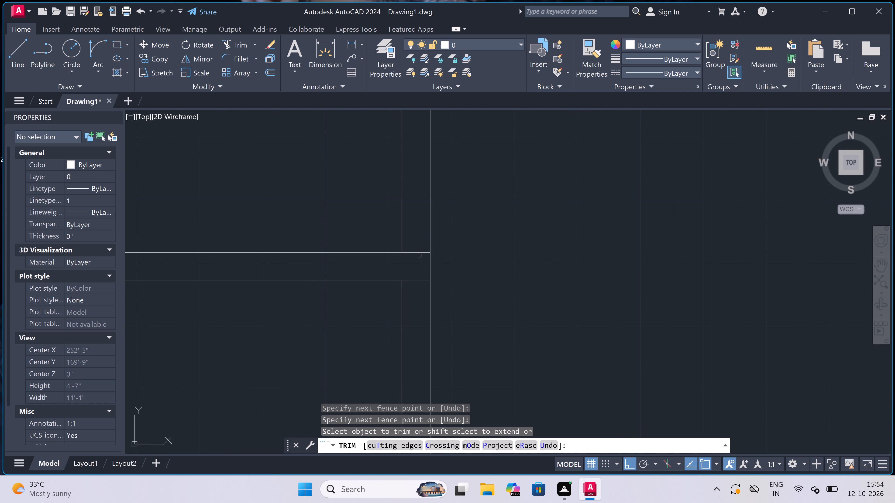
left_click_drag(417, 236, 420, 242)
left_click(426, 302)
scroll(426, 289, "down", 3)
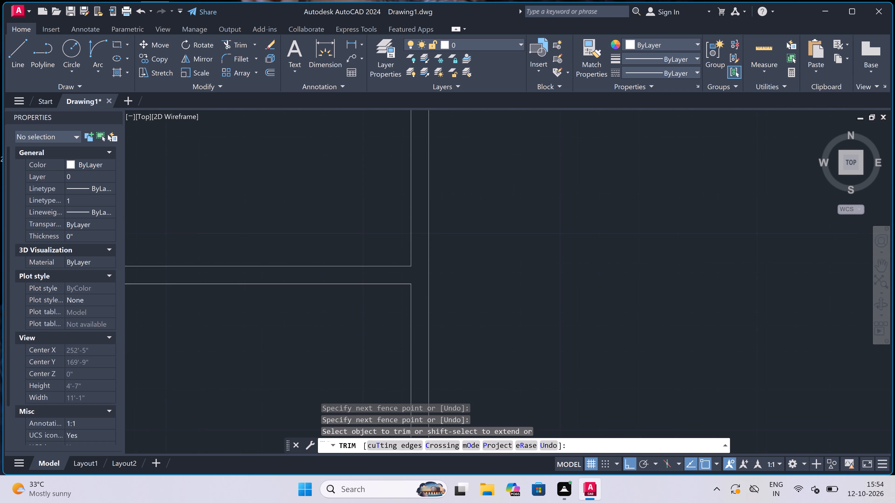
Trim the overlapping lines where the right half's narrow-room partitions meet the wall below the corridor.
scroll(426, 289, "down", 1)
scroll(205, 290, "up", 3)
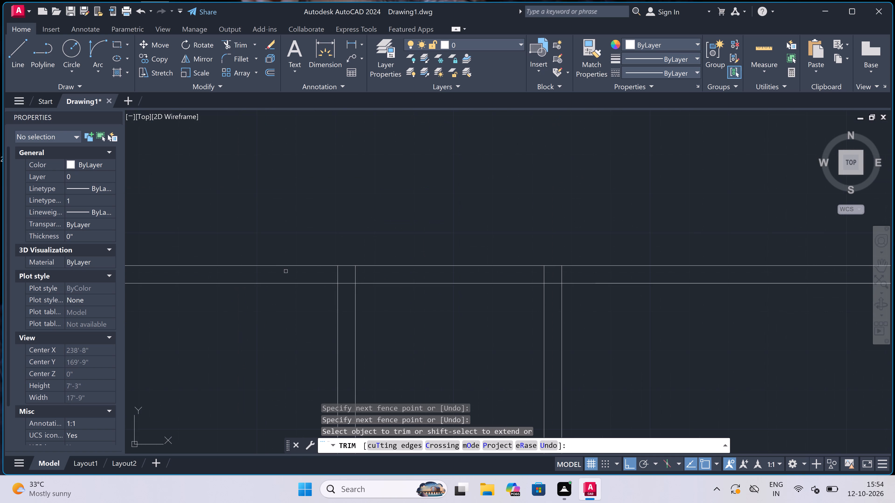
left_click(326, 275)
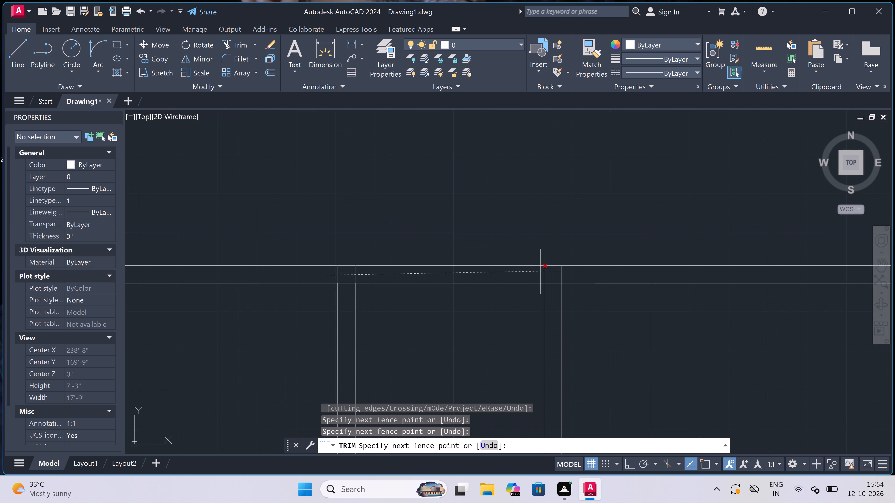
left_click(565, 270)
left_click(552, 280)
double_click(553, 298)
scroll(351, 286, "up", 2)
left_click(351, 285)
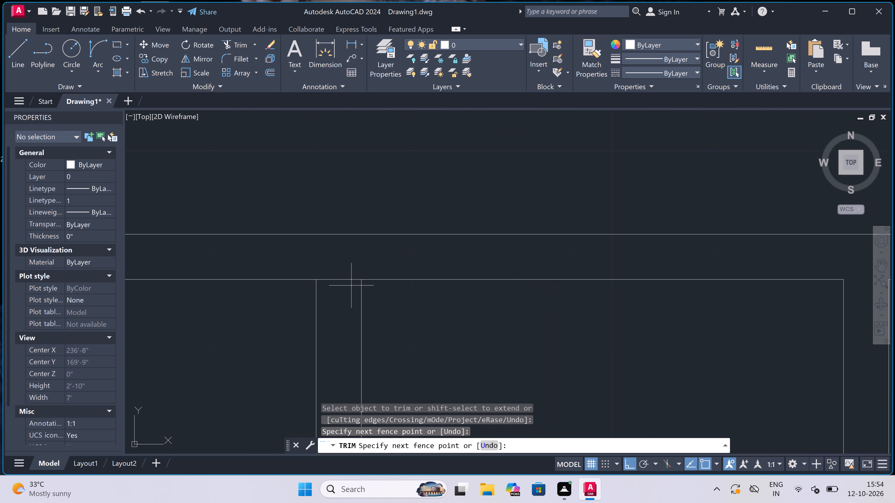
left_click(354, 267)
Trim the cross-partition line ends inside the vertical partition on the left side of the right half's narrow room.
scroll(355, 266, "down", 6)
scroll(355, 311, "up", 3)
scroll(344, 333, "up", 3)
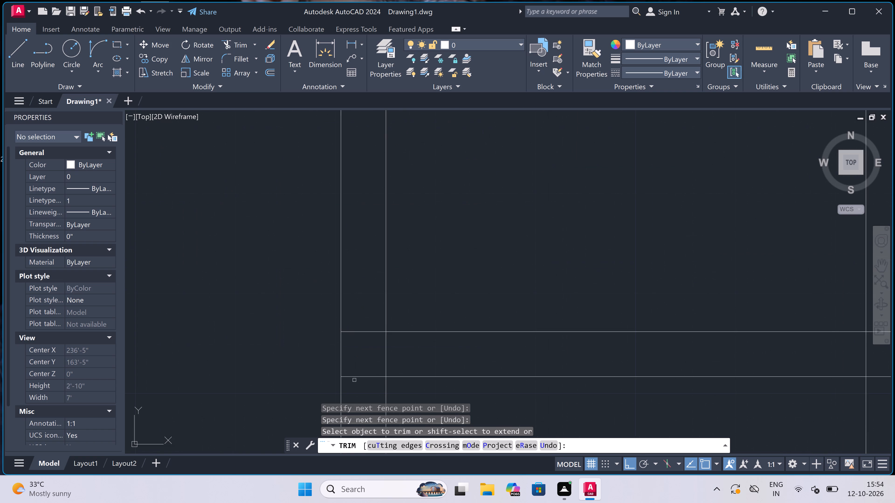
left_click(356, 385)
left_click(361, 313)
left_click(369, 350)
double_click(408, 347)
Trim the cross-partition line ends inside the vertical partition on the right side of the right half's narrow room.
scroll(334, 285, "down", 4)
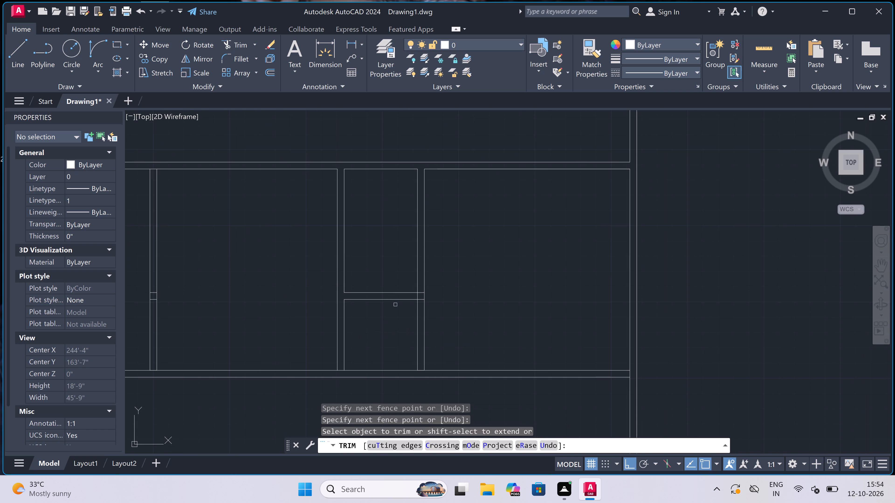
scroll(417, 306, "up", 3)
left_click(425, 297)
left_click(426, 252)
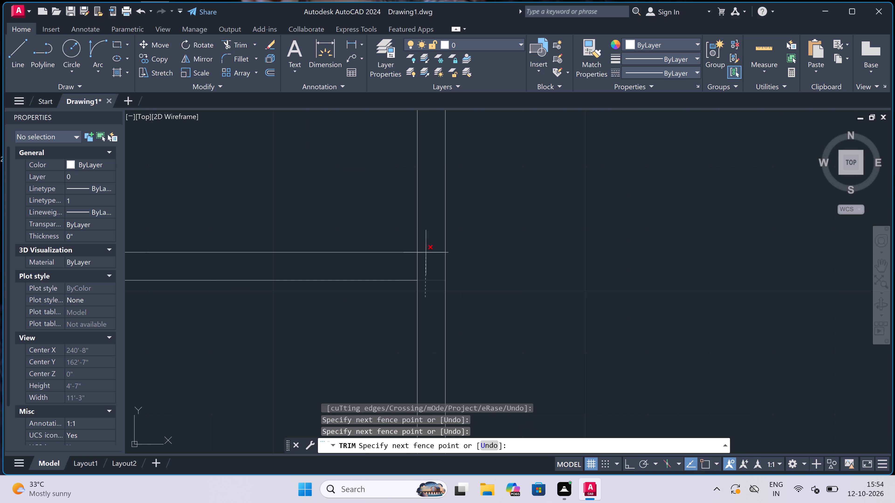
scroll(424, 271, "up", 3)
left_click_drag(449, 169, 448, 181)
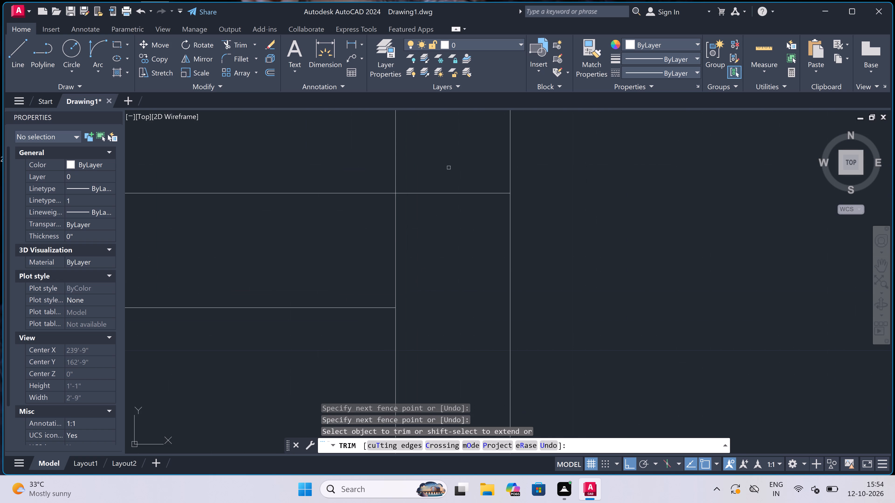
left_click(388, 248)
scroll(408, 244, "down", 8)
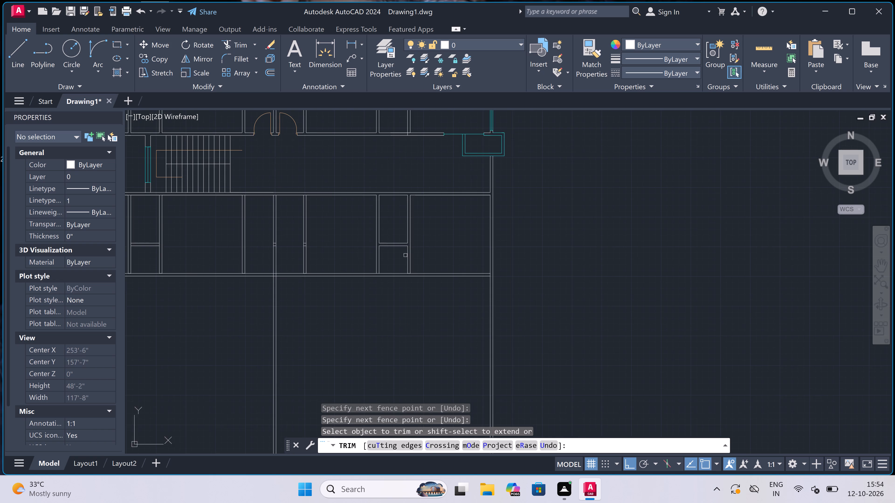
scroll(402, 264, "up", 2)
key("Escape")
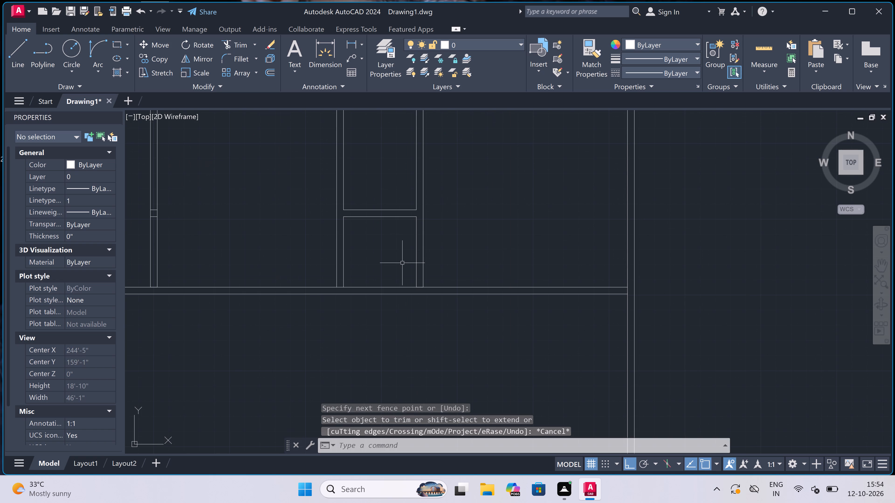
Offset the upper line of the wall above the staircase 6'9" upward, across the left half's narrow passage.
scroll(403, 264, "down", 4)
scroll(403, 265, "up", 1)
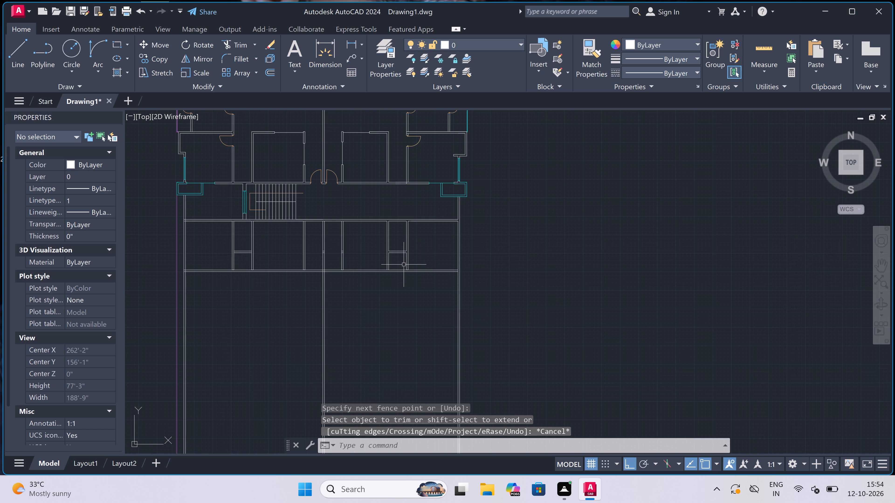
scroll(404, 265, "down", 2)
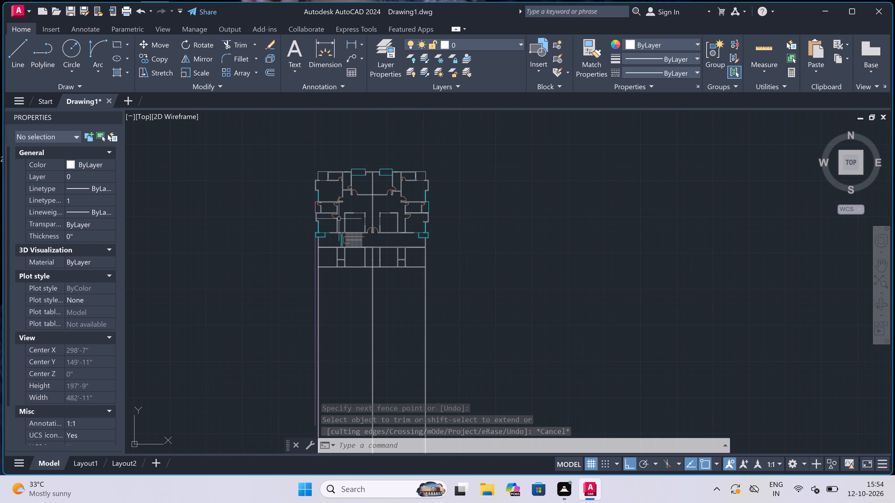
scroll(359, 220, "up", 3)
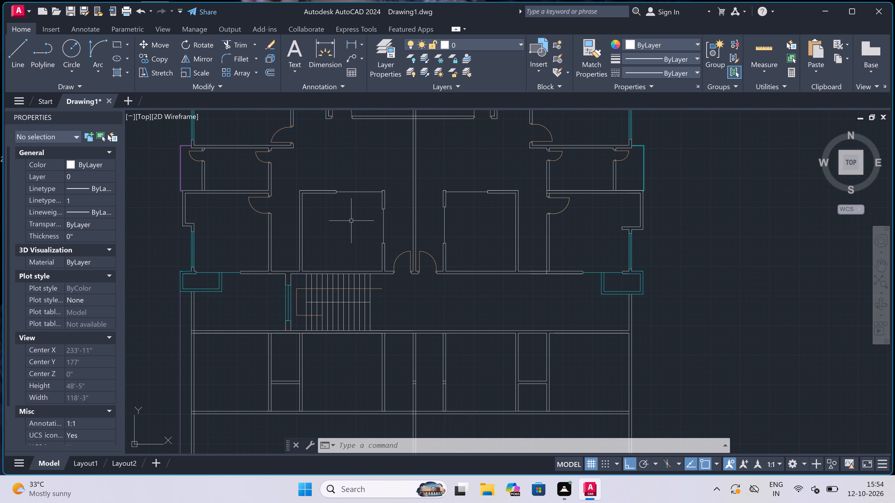
scroll(267, 237, "up", 2)
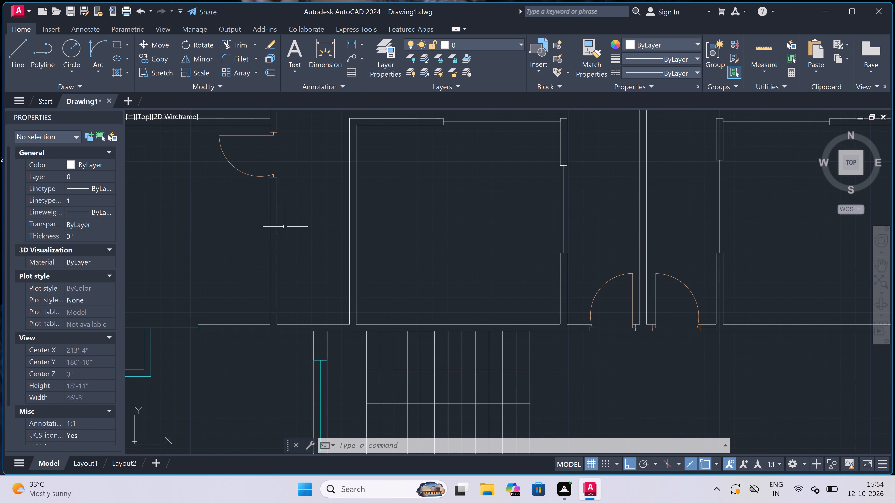
key("o")
key("space")
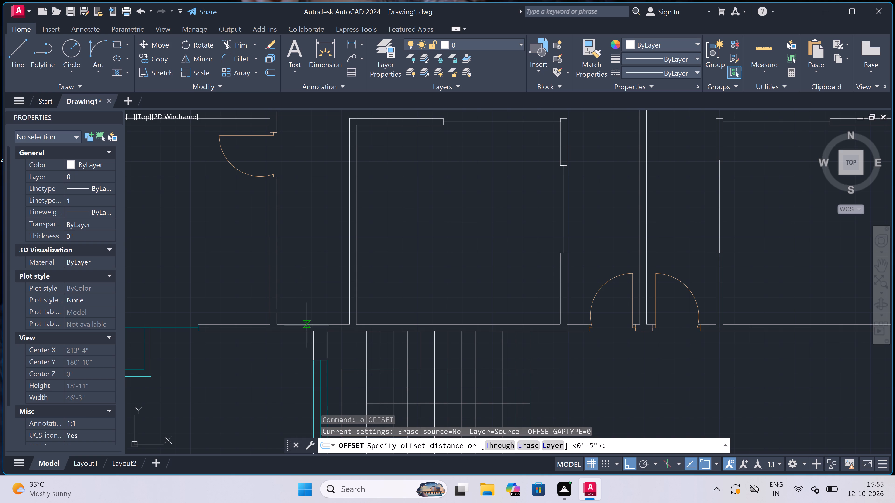
left_click_drag(307, 324, 307, 313)
type("6'9")
key("shift+quotedbl")
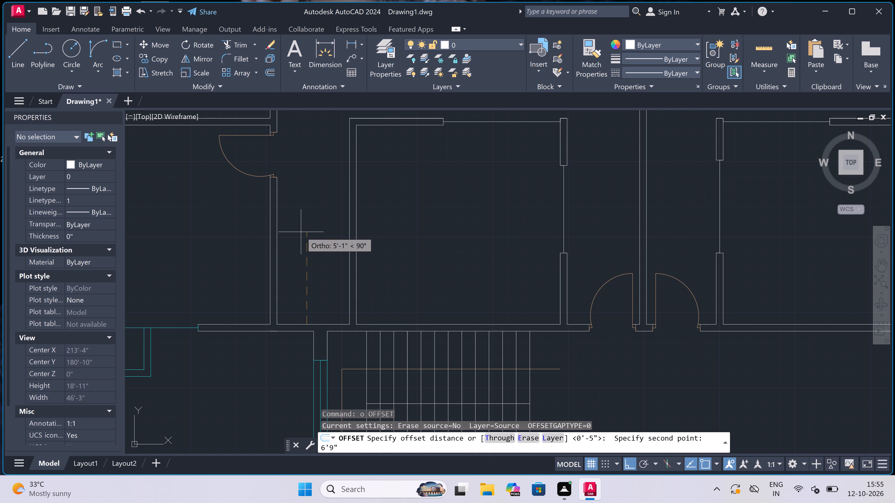
key("space")
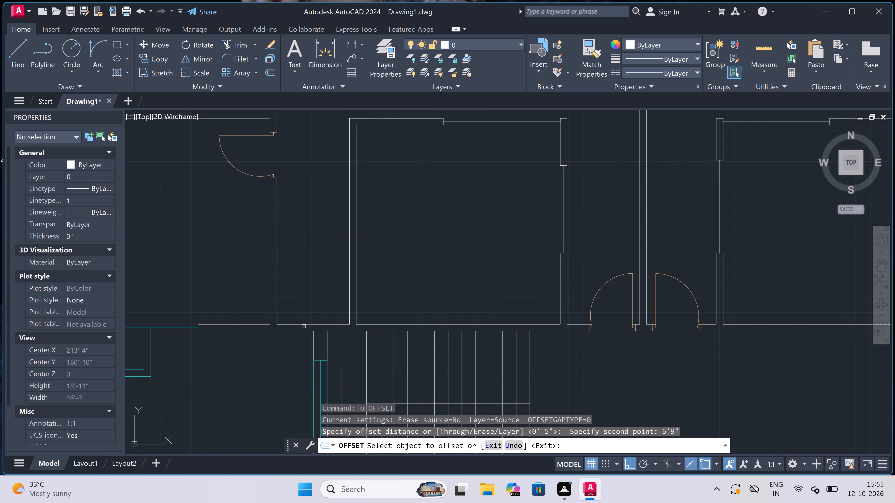
left_click(304, 323)
double_click(301, 282)
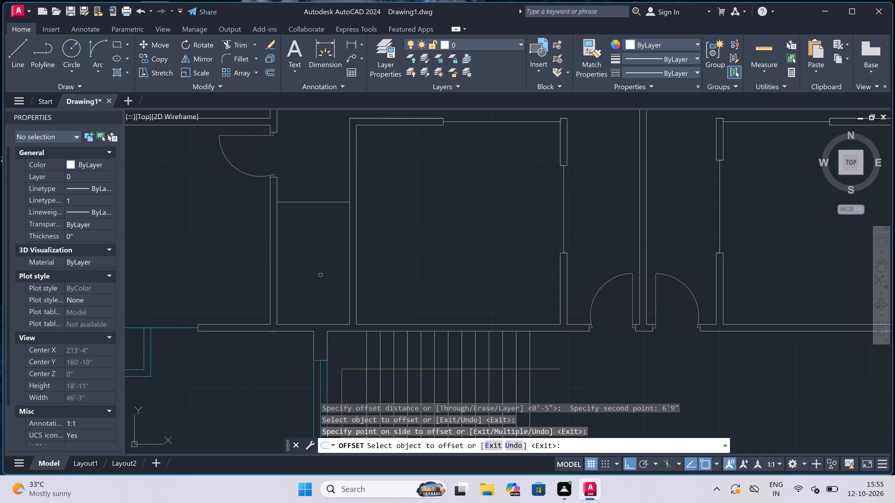
Offset the matching wall line 6'9" upward across the right half's narrow passage above the corridor.
scroll(613, 276, "down", 2)
scroll(795, 277, "up", 1)
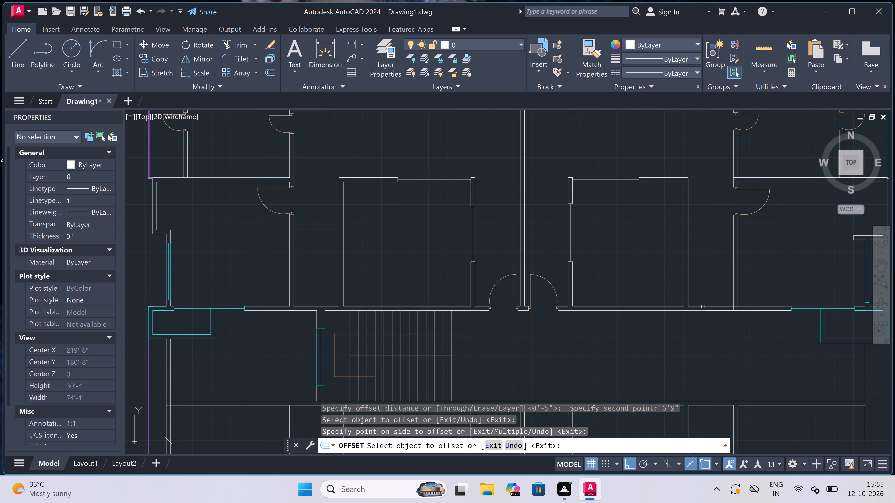
left_click_drag(703, 307, 701, 296)
left_click(695, 265)
key("Escape")
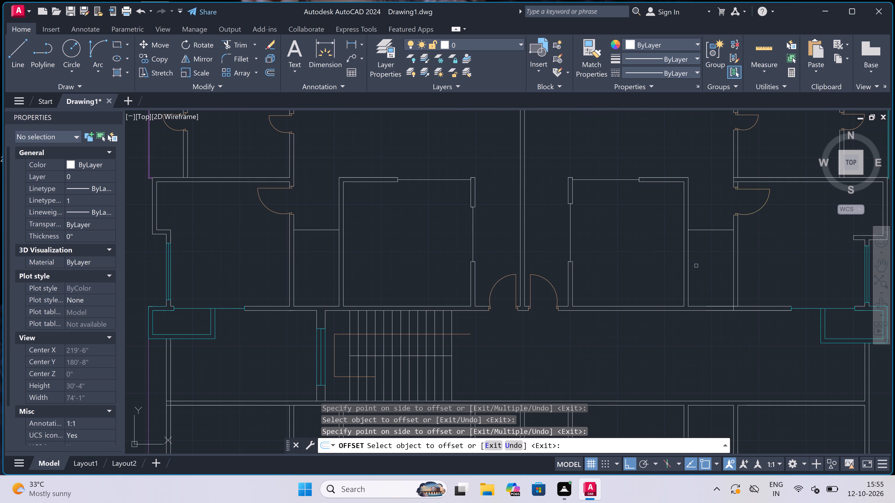
Offset the cross lines in the right and left narrow passages above the corridor 4.5" upward to form partitions.
scroll(723, 239, "up", 2)
key("space")
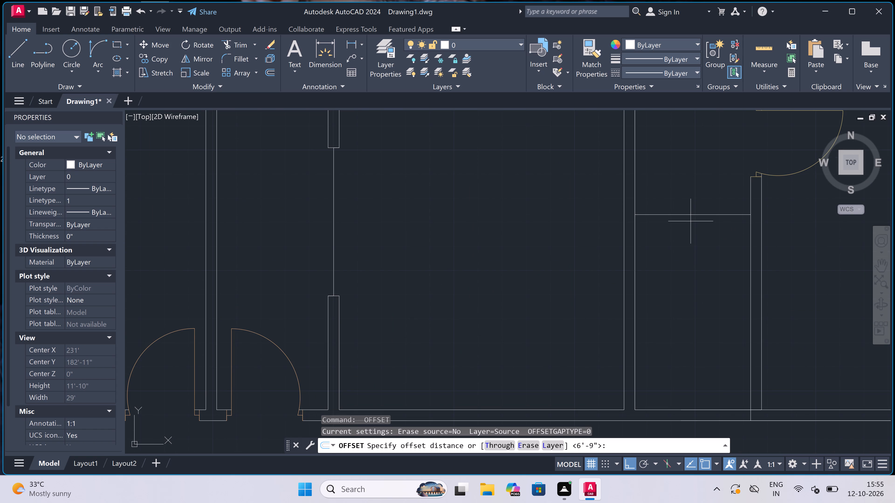
left_click(689, 218)
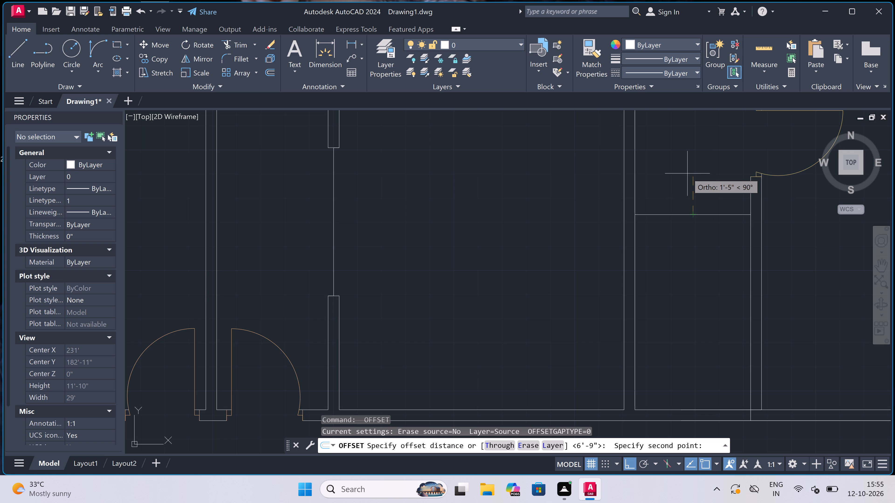
key("3")
key("BackSpace")
type("4.5\"")
key("space")
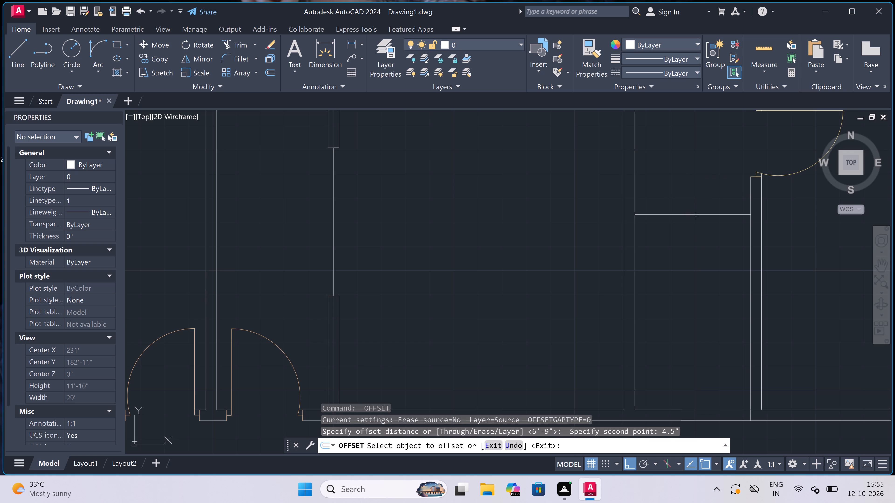
left_click(684, 215)
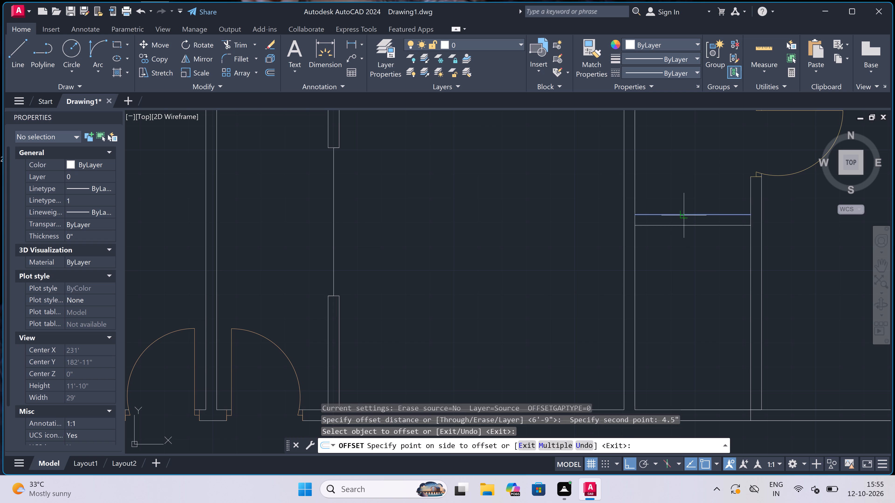
left_click(670, 197)
scroll(565, 231, "down", 3)
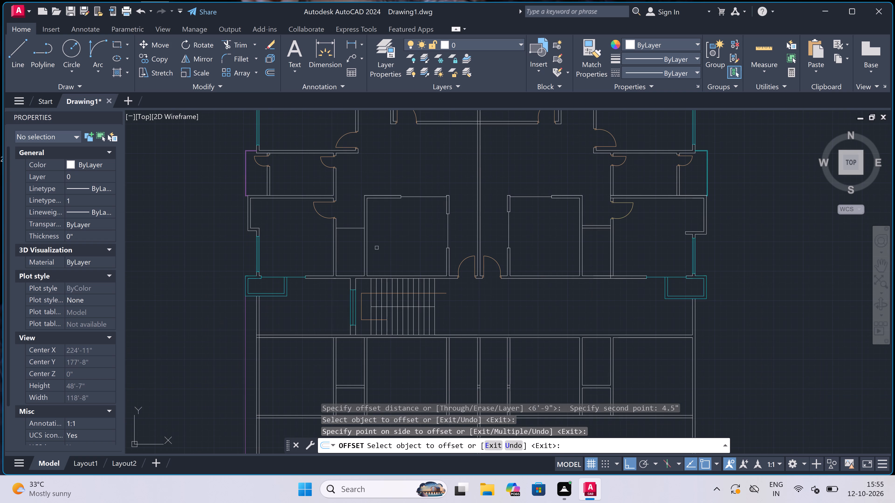
scroll(330, 218, "up", 2)
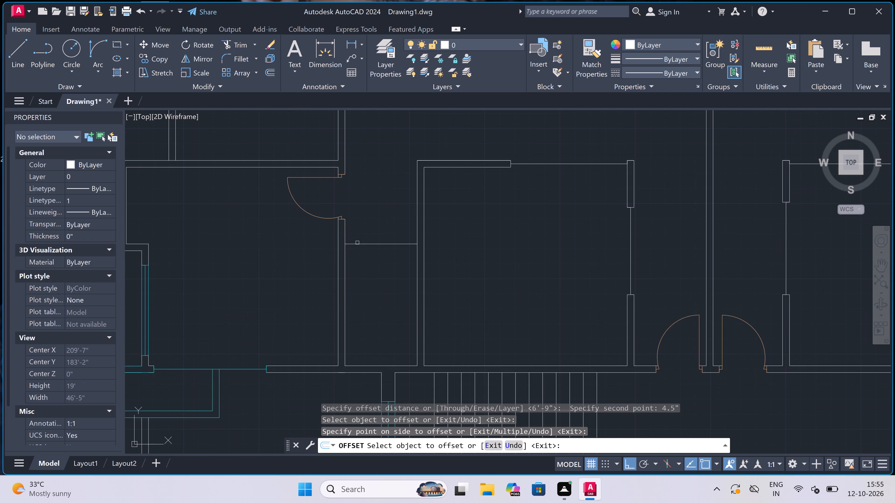
left_click_drag(358, 244, 358, 241)
left_click(360, 226)
scroll(361, 227, "down", 4)
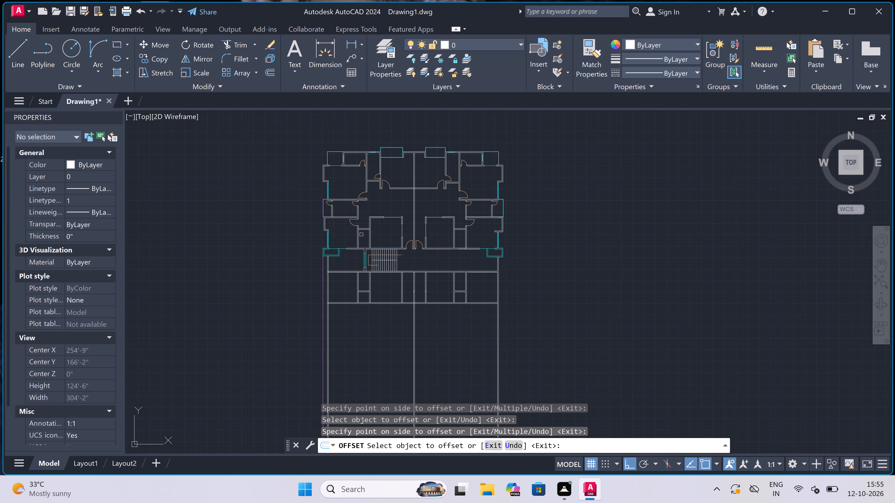
scroll(363, 293, "up", 3)
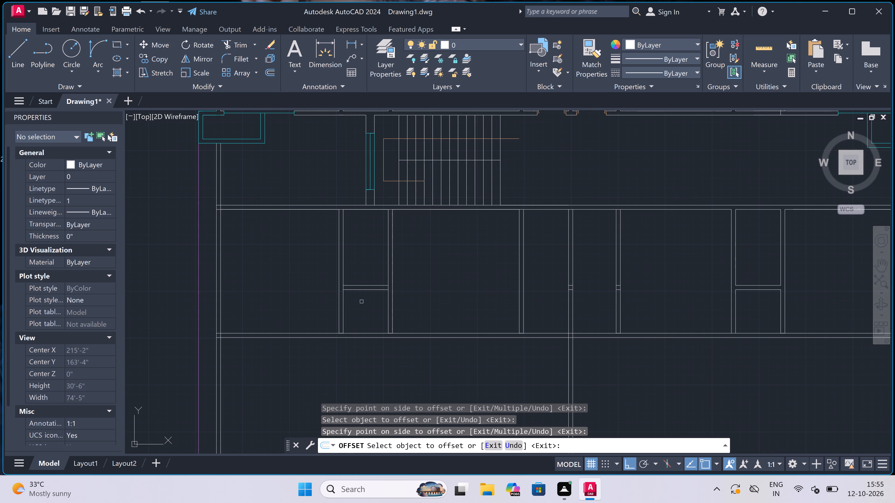
scroll(350, 337, "up", 3)
key("Escape")
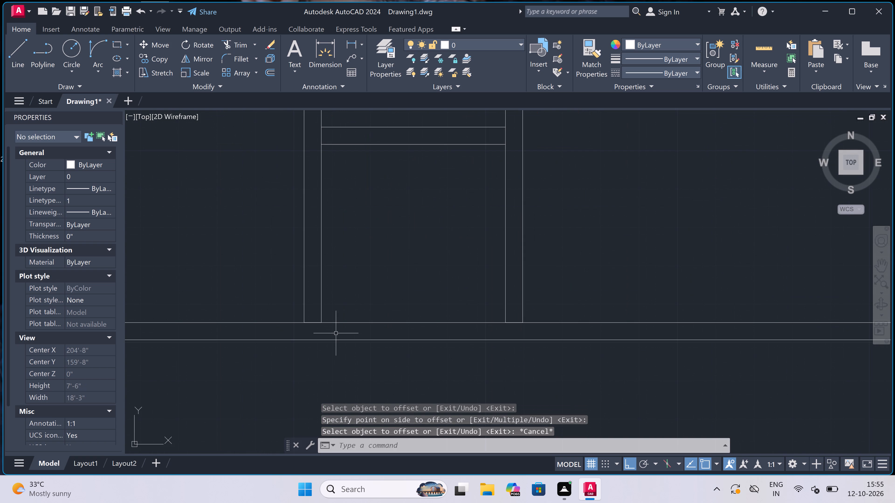
Extend the left half's partition lines, at the narrow room and the next partition, down to the lower horizontal wall's outer line.
key("e")
key("x")
key("space")
key("space")
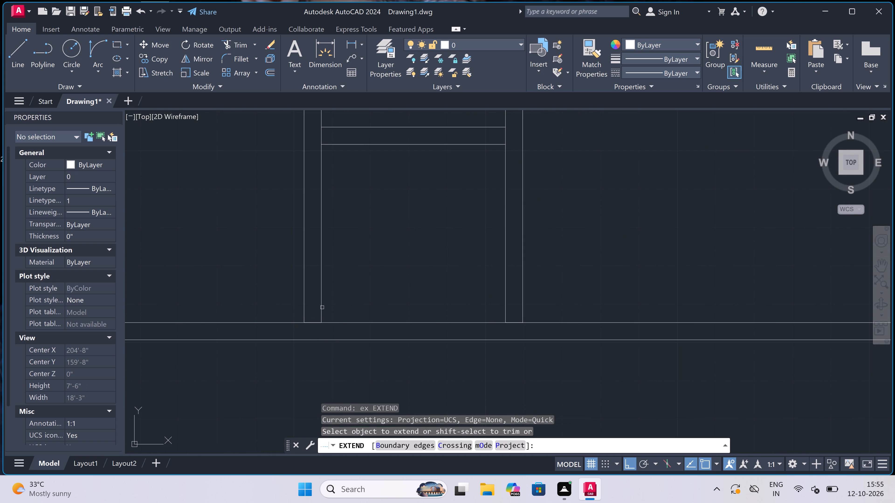
left_click(322, 307)
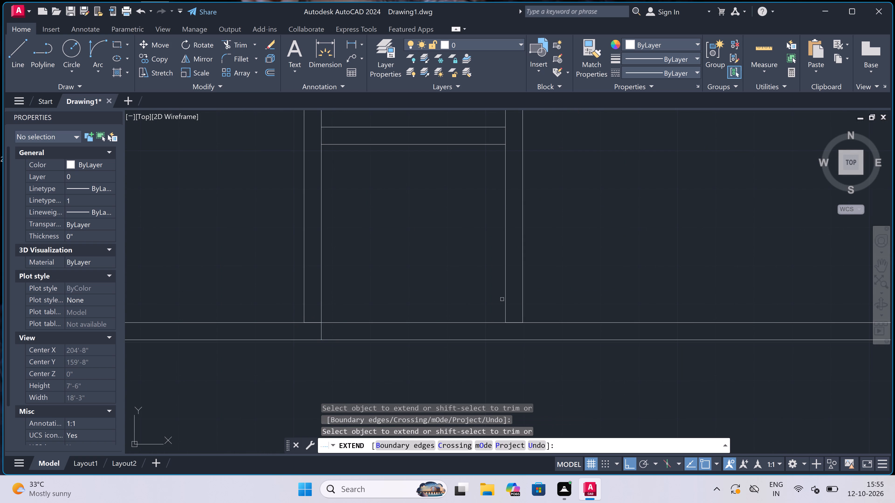
left_click(505, 299)
scroll(409, 315, "down", 3)
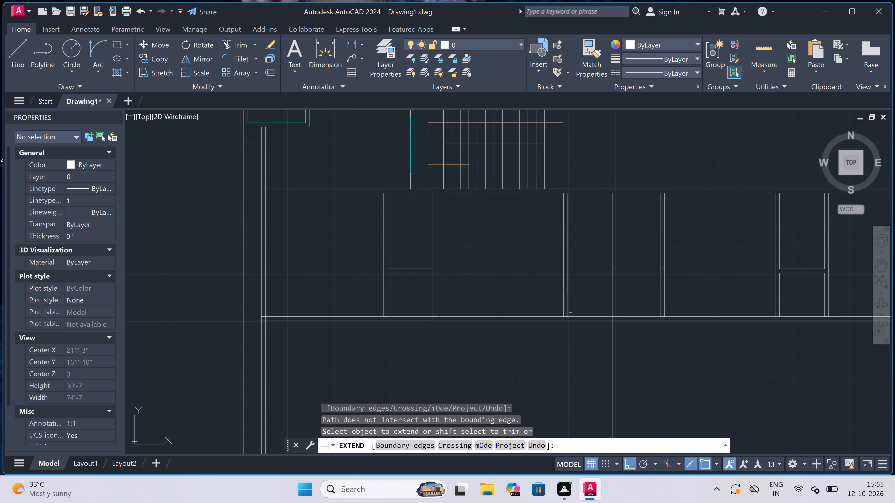
left_click(570, 308)
double_click(538, 315)
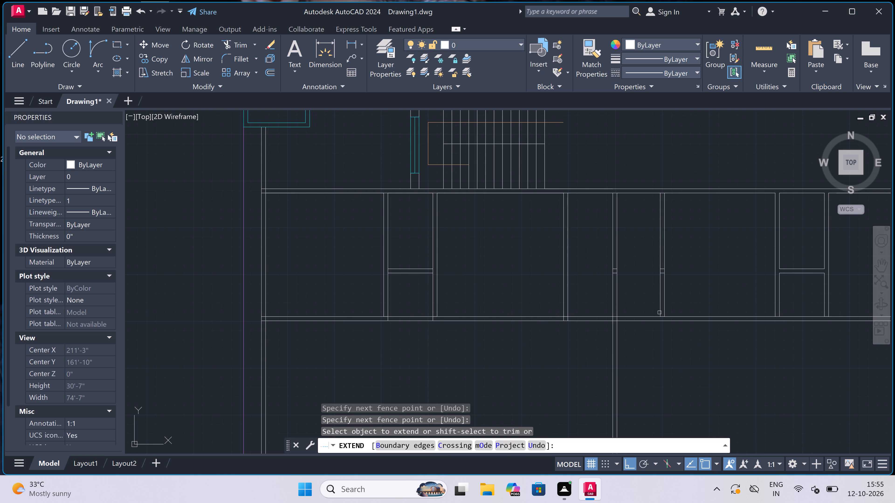
Extend the right half's vertical partition lines down to the outer line of the lower horizontal wall.
left_click_drag(699, 305, 689, 309)
left_click(639, 317)
left_click(804, 298)
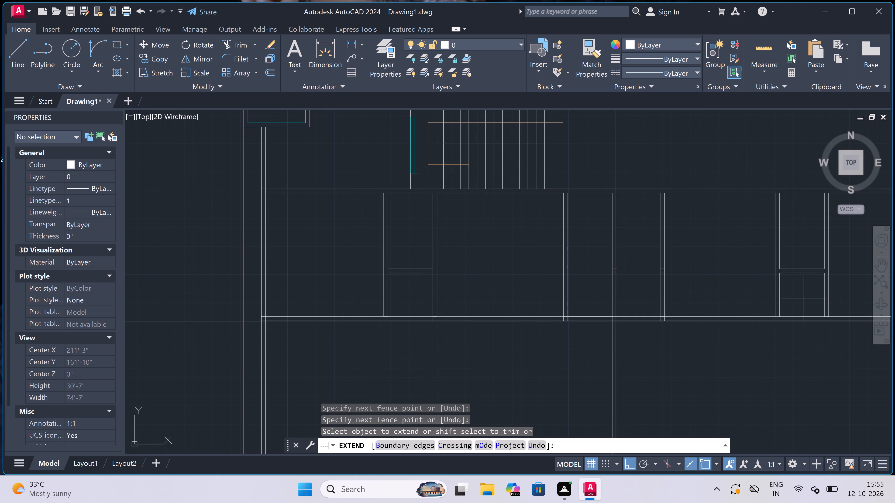
left_click(842, 293)
double_click(789, 300)
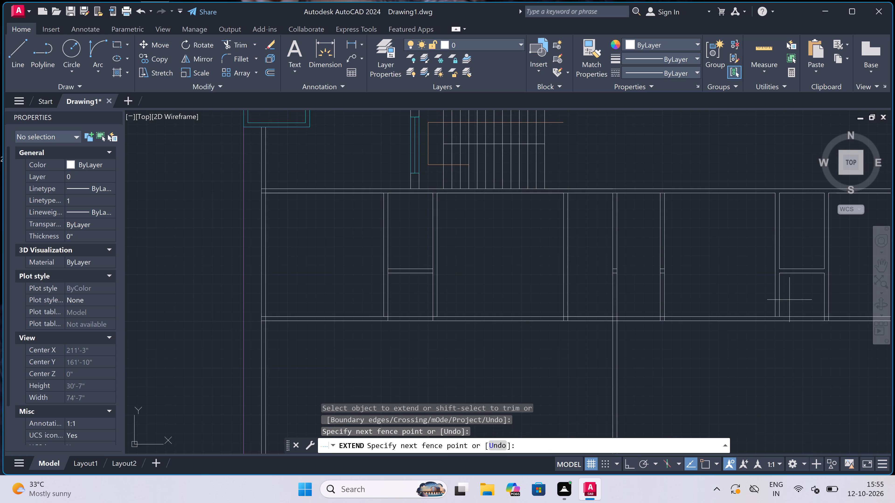
left_click(732, 316)
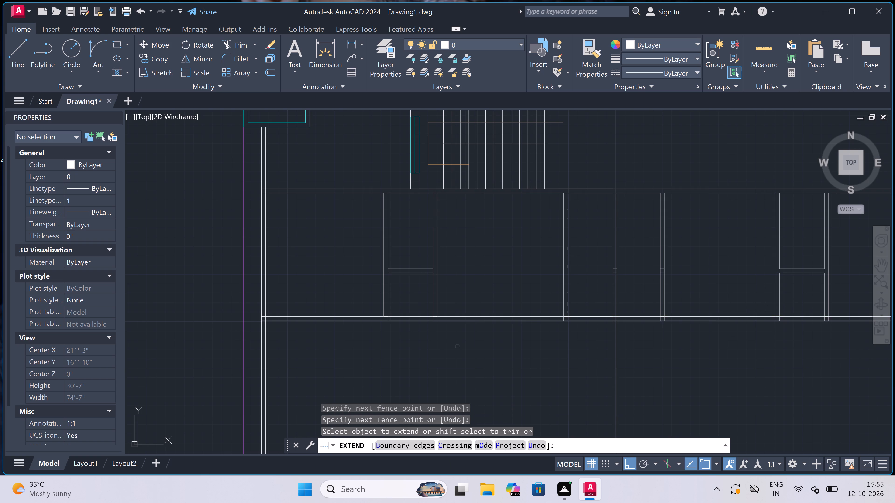
key("Escape")
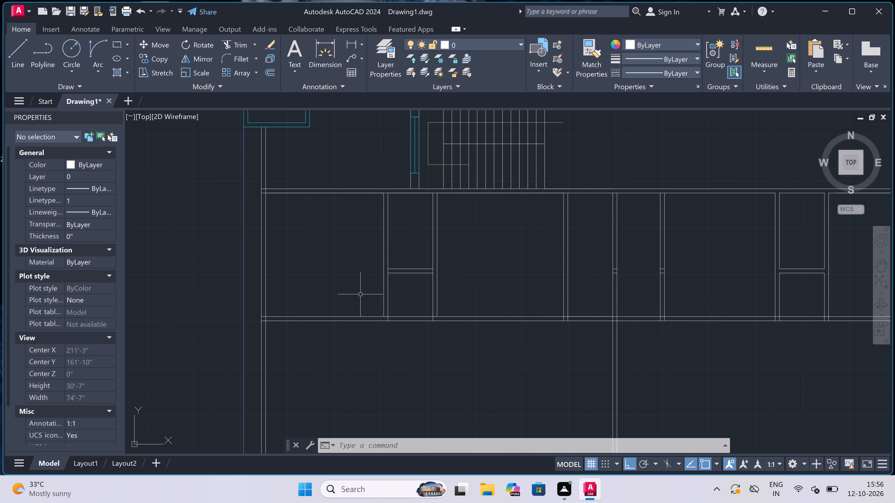
On layer line2, draw a three-sided outline 2'6" high and 5'6" wide on the wall below the staircase, starting from the narrow room's wall line.
scroll(360, 294, "down", 1)
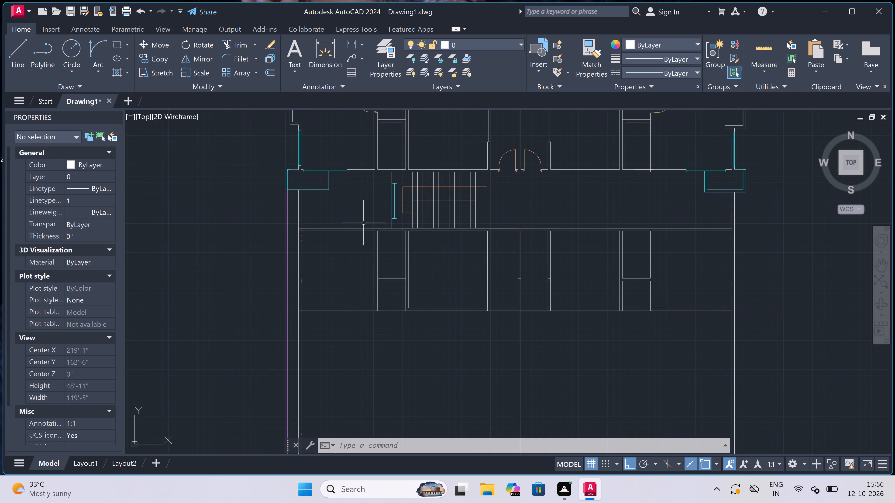
scroll(363, 223, "up", 2)
scroll(364, 217, "down", 2)
scroll(359, 173, "up", 3)
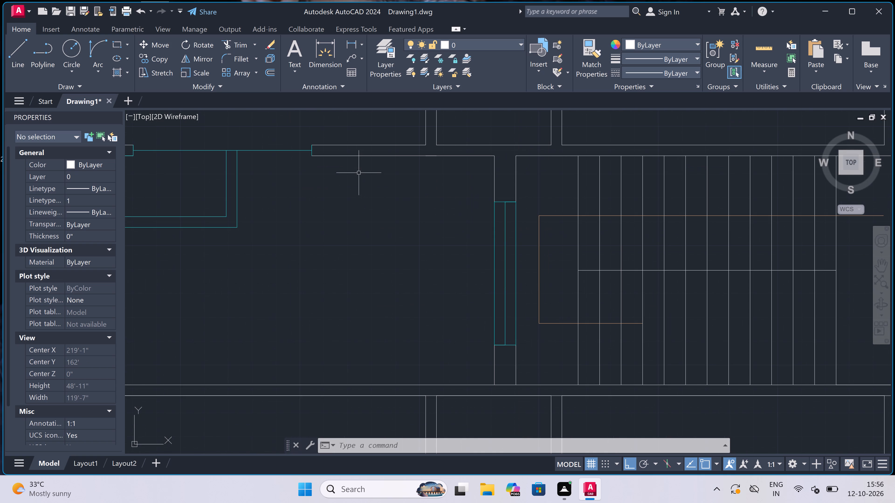
left_click(471, 38)
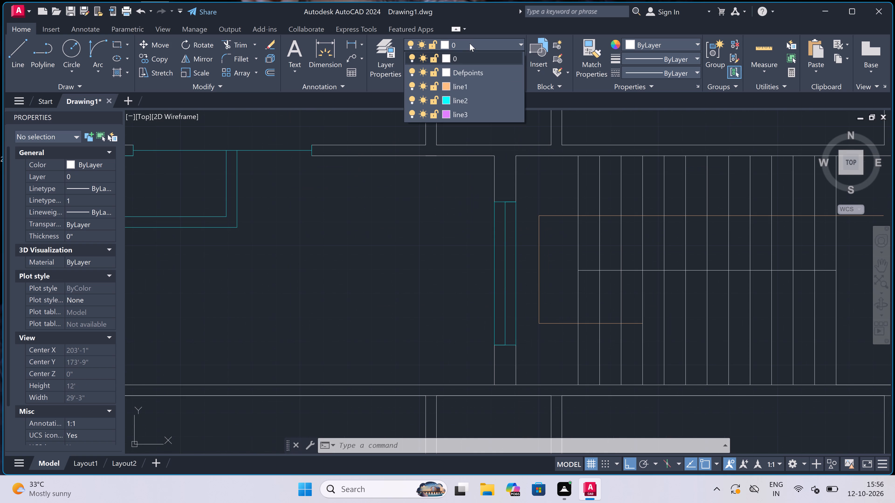
left_click(456, 99)
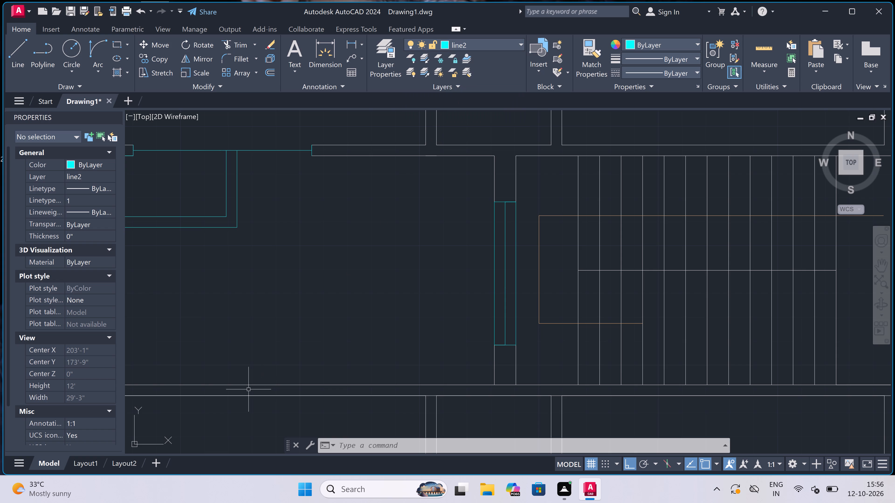
type("l")
key("space")
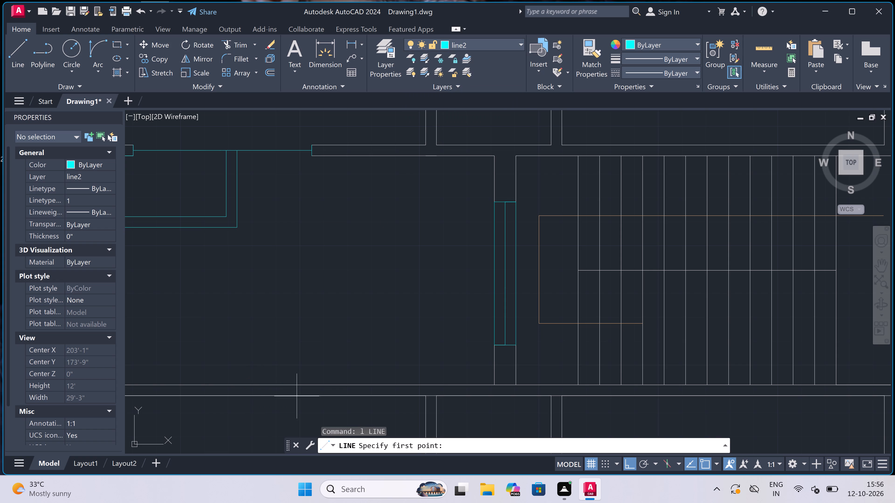
left_click(426, 382)
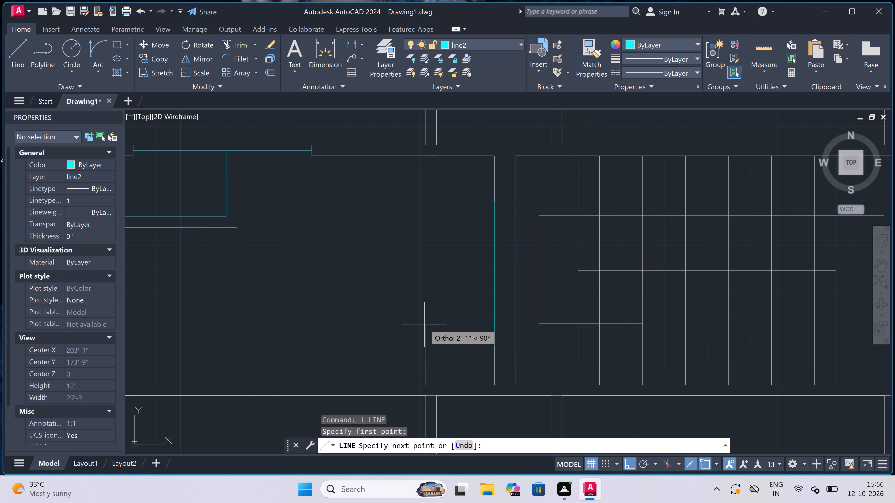
type("2'6")
key("shift+quotedbl")
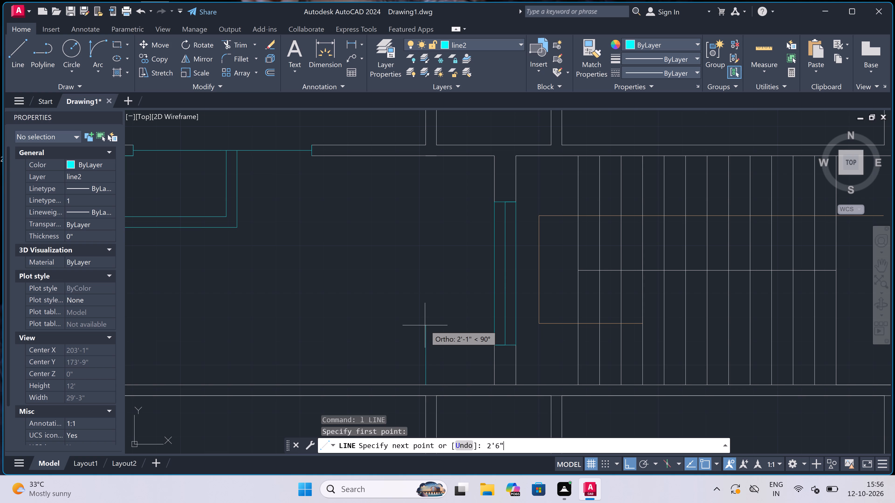
key("space")
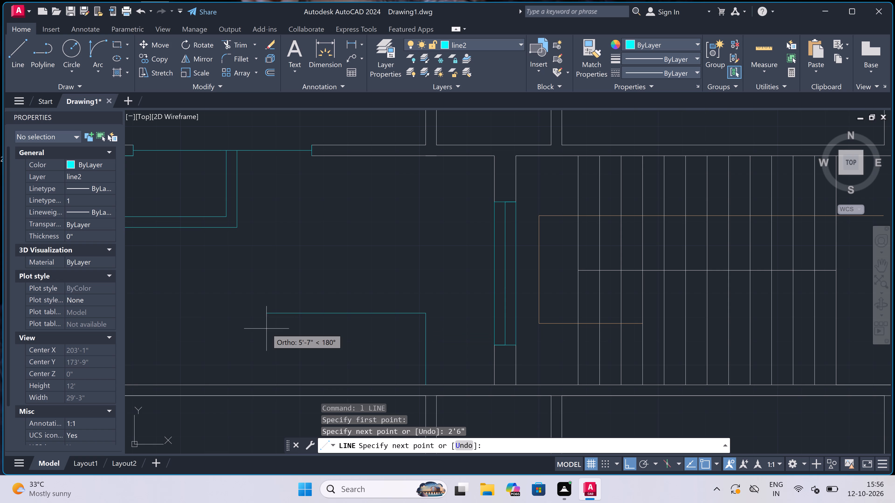
type("5'6\"")
key("space")
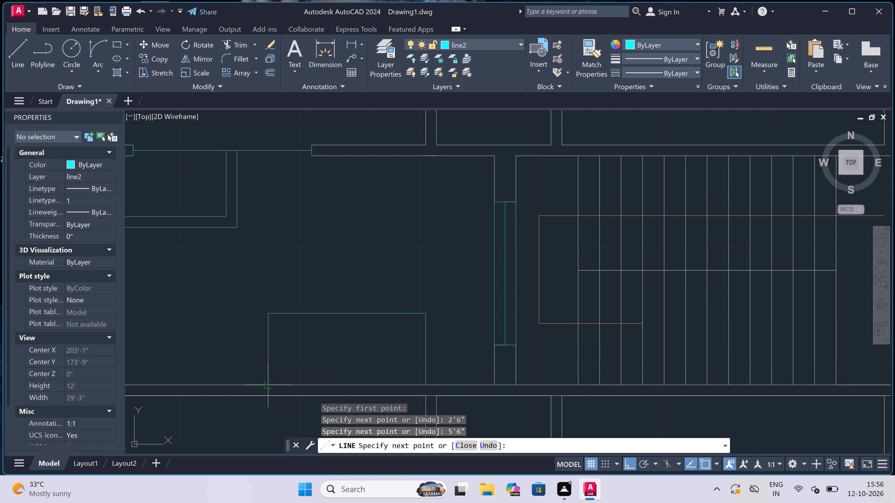
left_click(265, 386)
Draw the outline's parallel outer line 4.5" away around all three sides, ending on the upper line of the wall below.
type("4.5\"")
key("space")
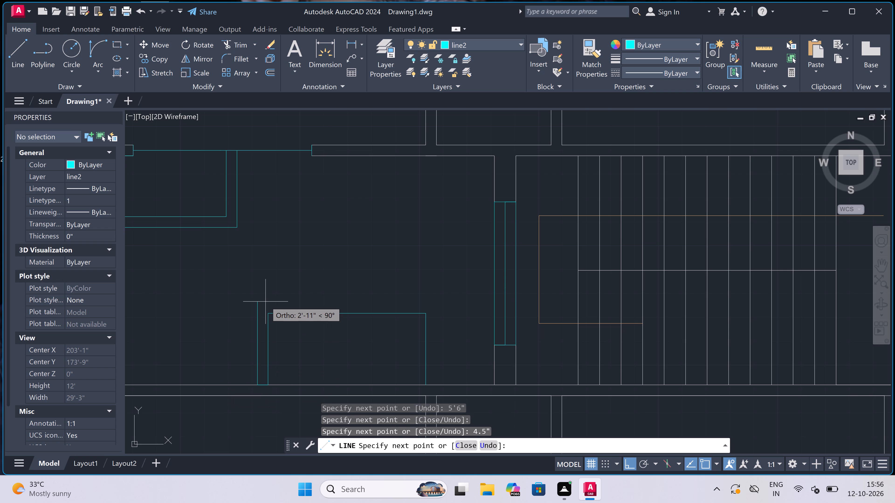
scroll(266, 302, "up", 3)
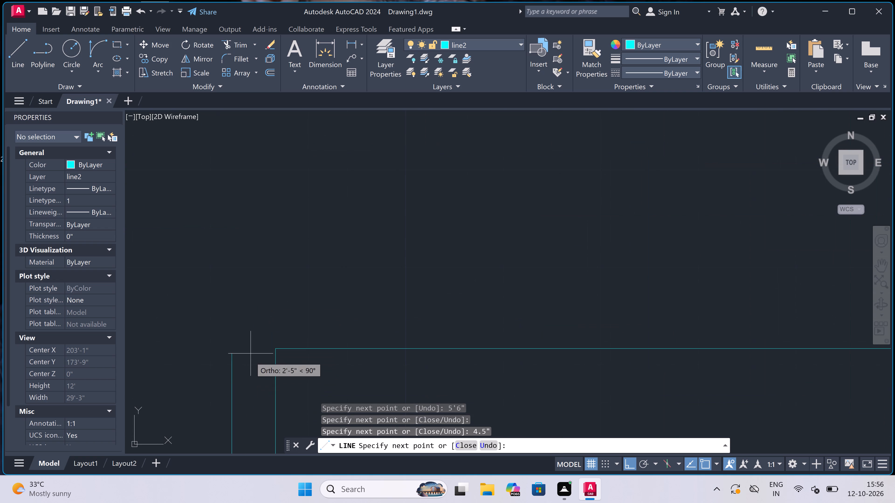
scroll(255, 337, "down", 4)
scroll(255, 335, "up", 3)
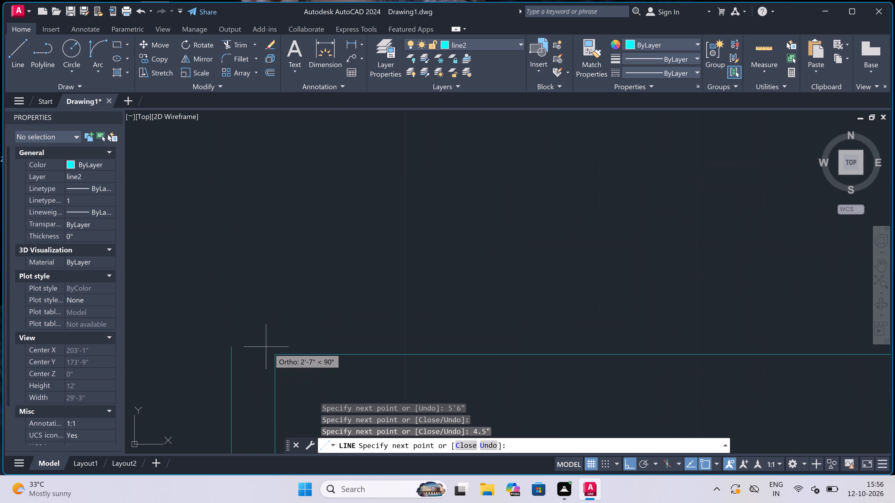
left_click(234, 354)
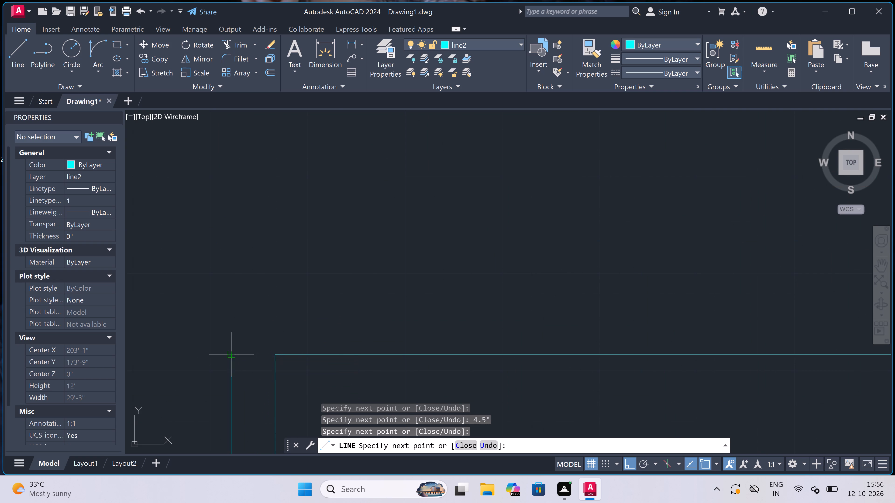
type("4.5\"")
key("space")
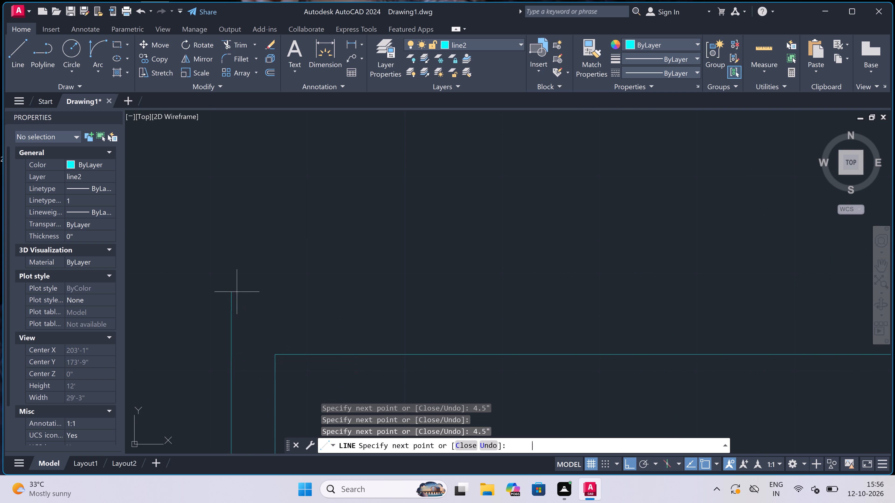
scroll(237, 292, "down", 2)
scroll(503, 314, "up", 2)
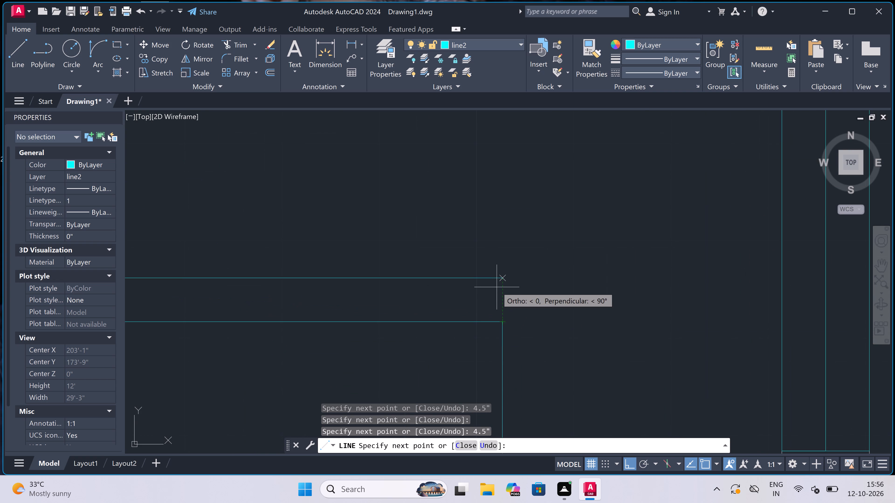
left_click(502, 281)
type("4.5\"")
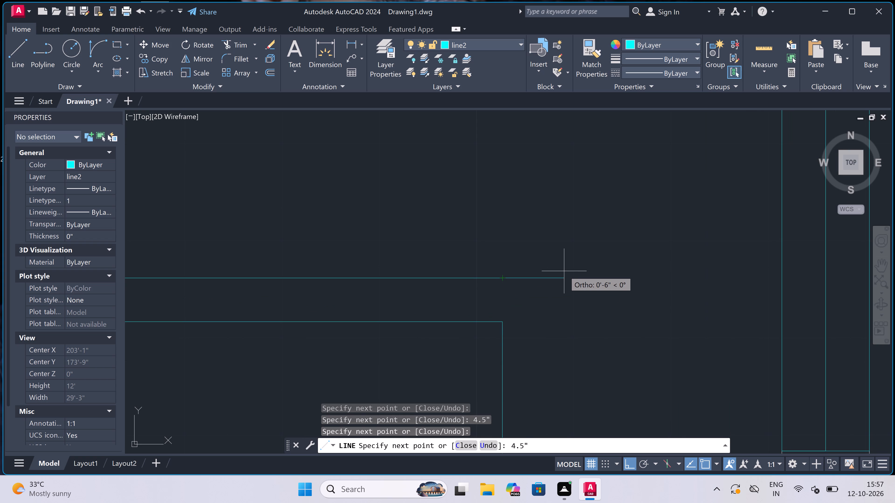
key("space")
scroll(564, 273, "down", 4)
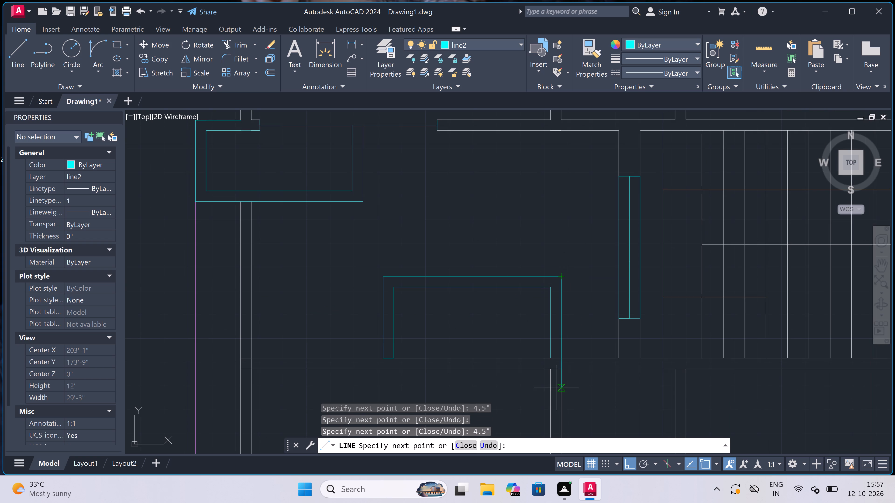
scroll(571, 340, "up", 3)
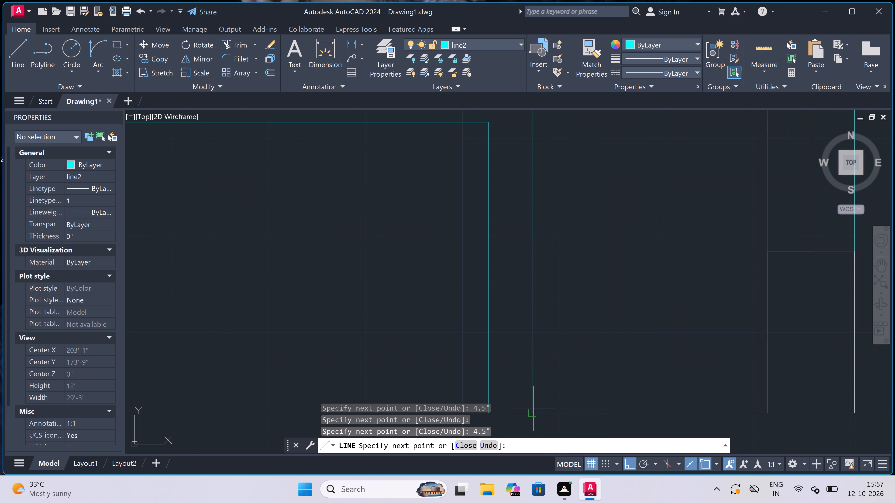
left_click(534, 410)
scroll(409, 308, "down", 4)
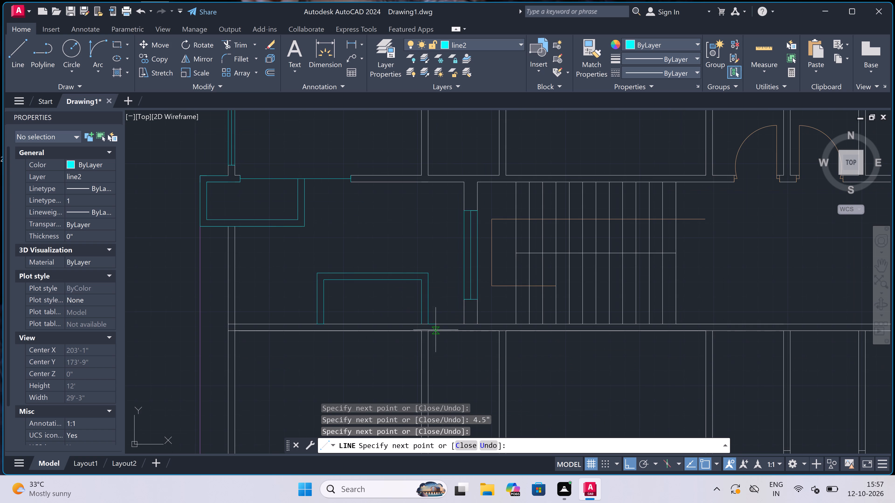
key("Escape")
Extend the narrow room's two vertical wall lines up through the horizontal wall to meet the line2 outline.
scroll(420, 340, "up", 3)
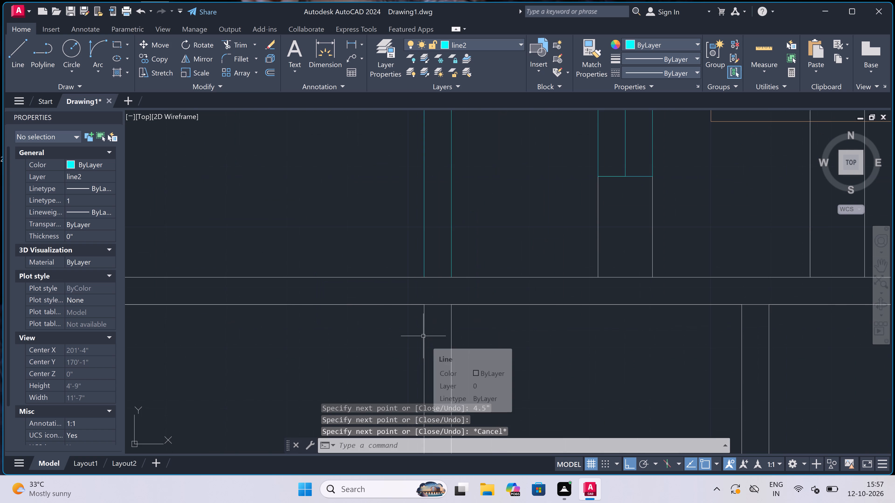
key("e")
key("x")
key("space")
key("space")
key("space")
key("space")
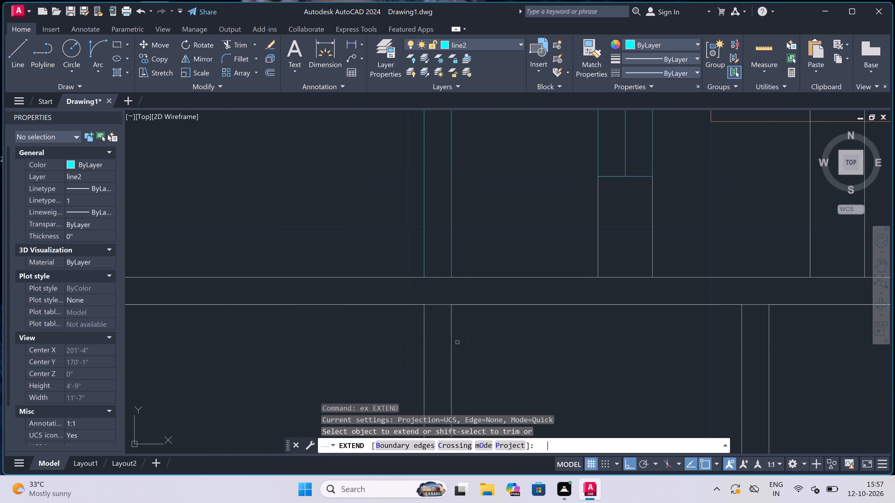
left_click(458, 340)
left_click(378, 347)
key("Escape")
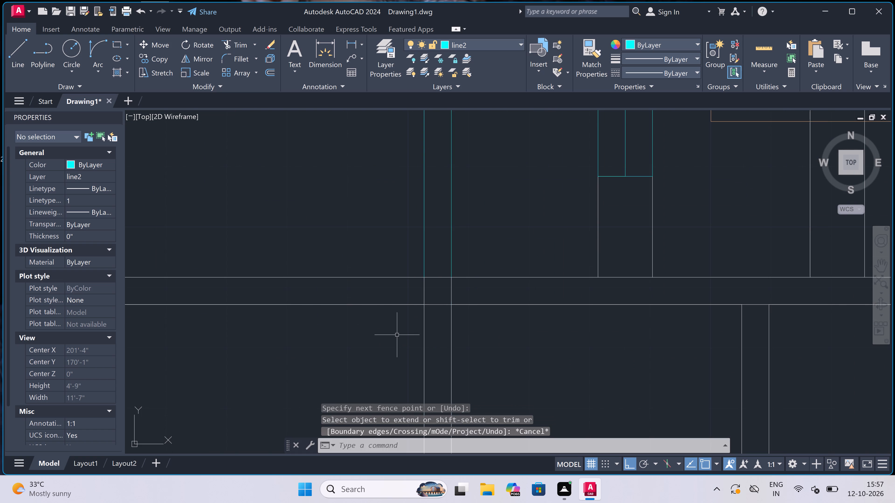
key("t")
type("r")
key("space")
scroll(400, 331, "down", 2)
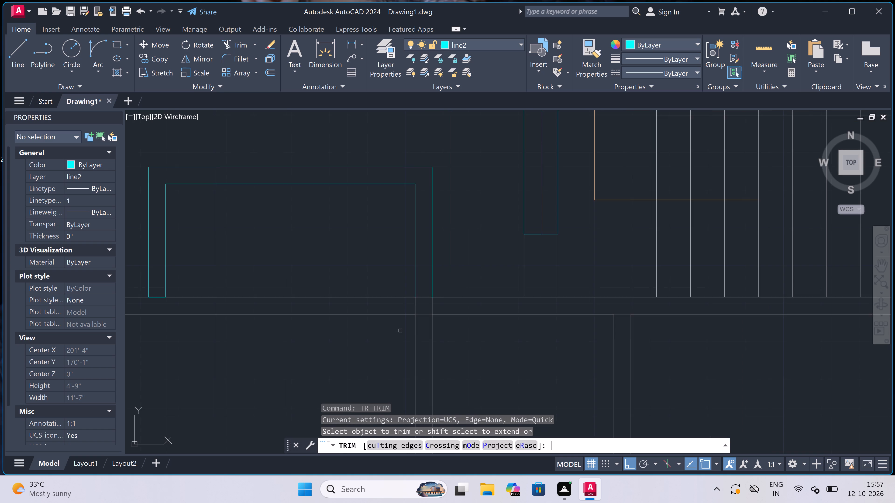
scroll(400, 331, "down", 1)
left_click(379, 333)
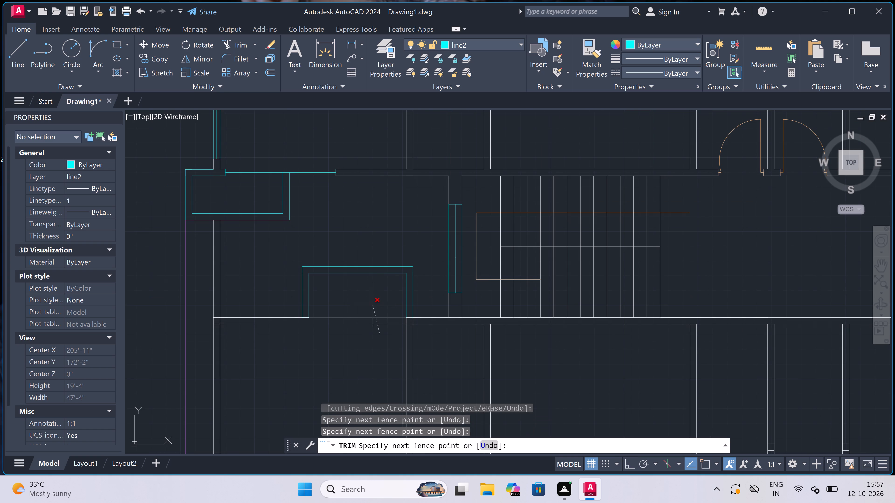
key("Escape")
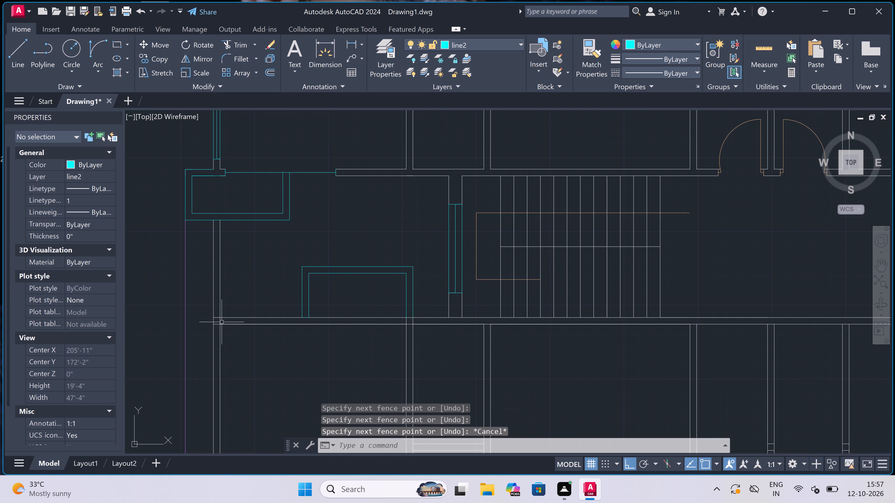
Trim the overlapping wall lines inside the junction at the lower block's upper-left corner.
type("tr")
key("space")
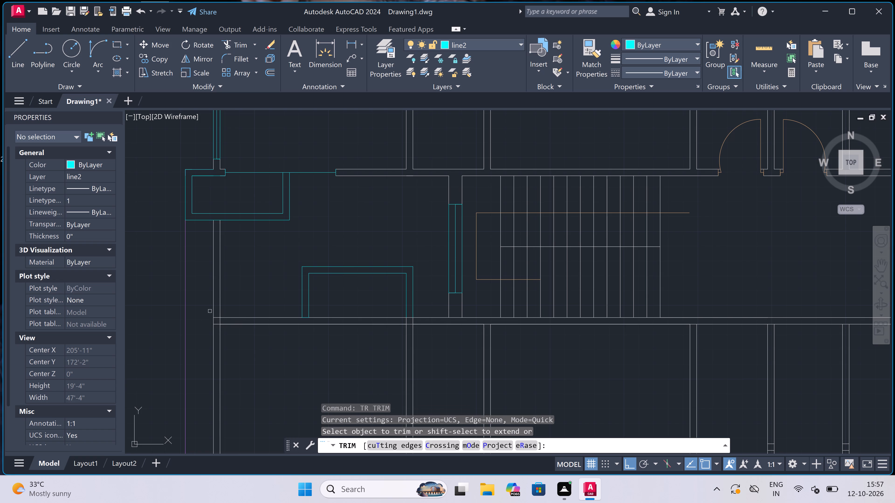
scroll(210, 311, "up", 4)
scroll(230, 306, "down", 4)
scroll(230, 317, "up", 4)
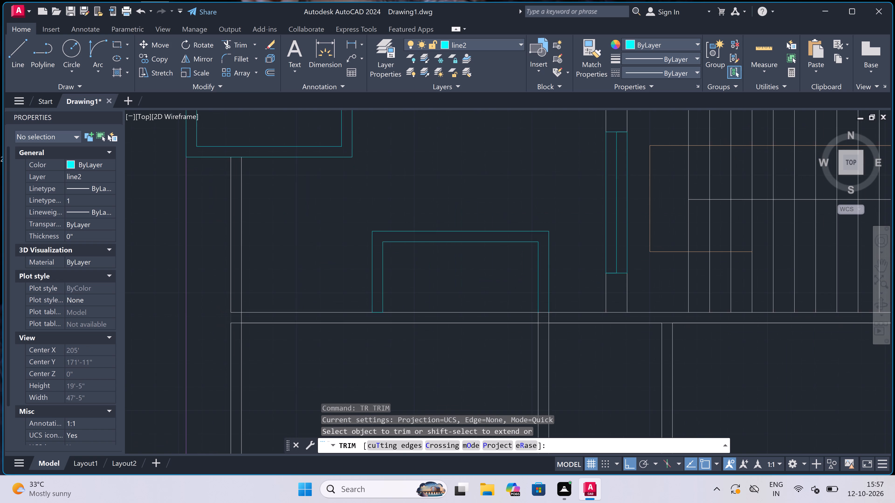
left_click(246, 350)
left_click(247, 328)
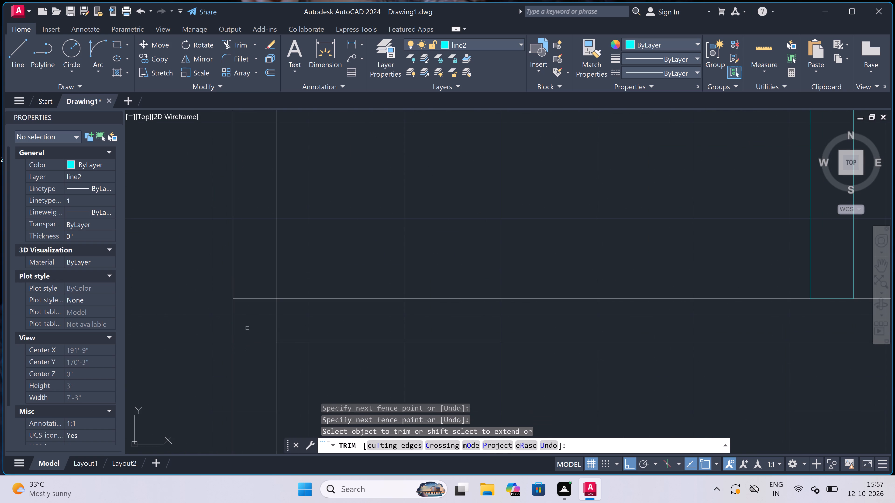
left_click_drag(248, 328, 256, 329)
left_click(309, 323)
left_click(250, 324)
scroll(250, 324, "down", 3)
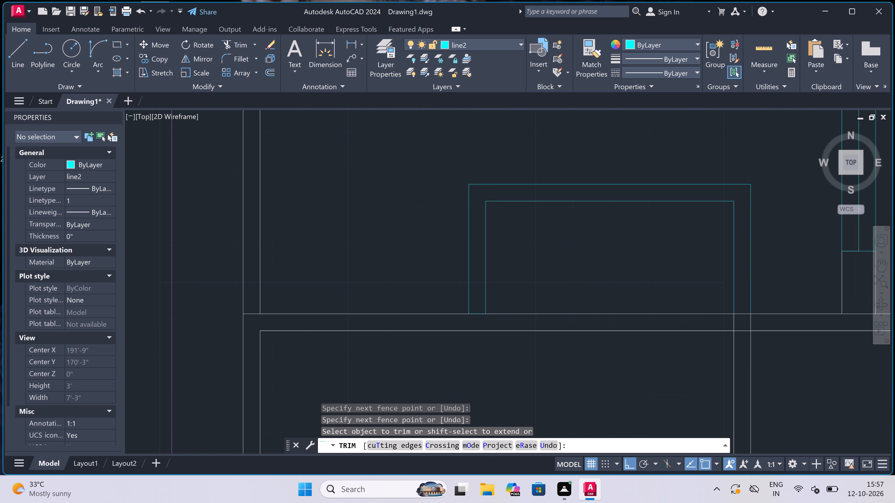
Trim away the two vertical outer wall lines between that corner and the line2 rectangle above.
scroll(273, 287, "down", 3)
left_click(277, 272)
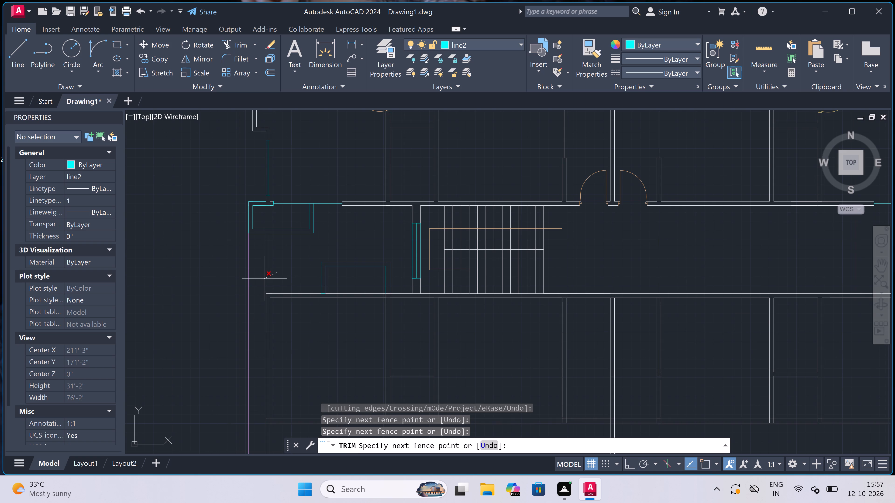
left_click(263, 279)
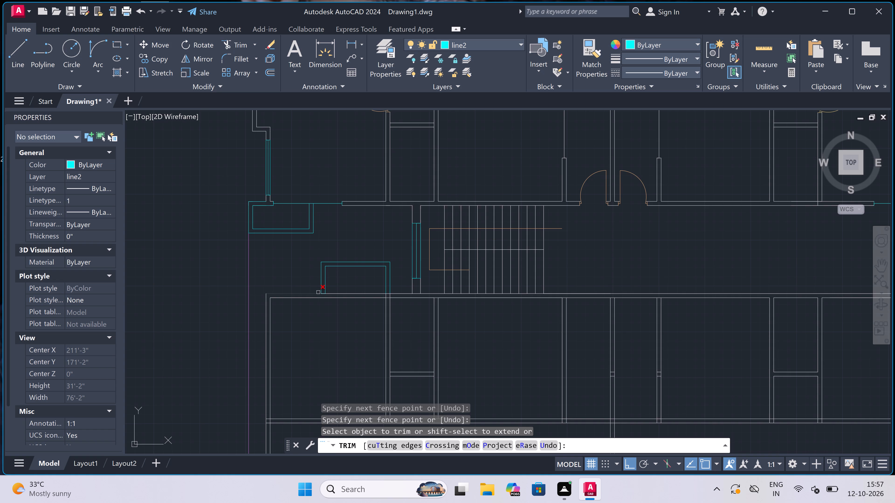
Trim both horizontal wall lines between the narrow room's vertical lines where they meet the new outline's right leg.
scroll(321, 297, "up", 2)
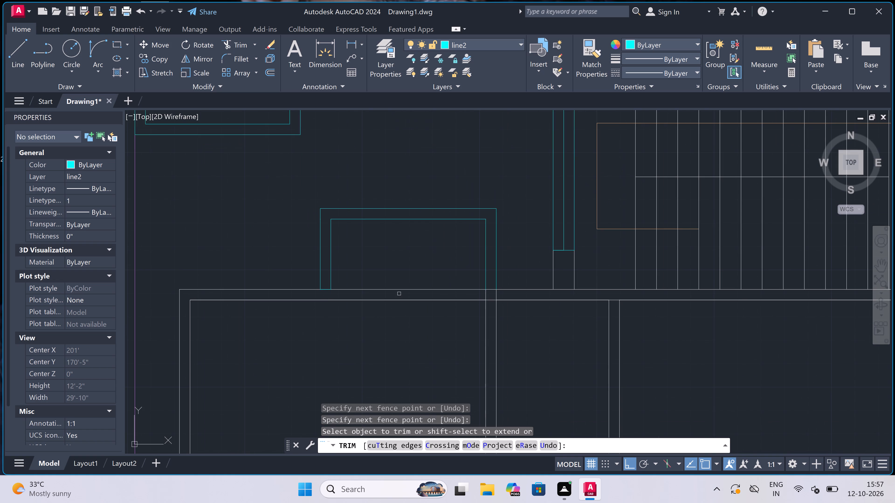
scroll(399, 294, "up", 1)
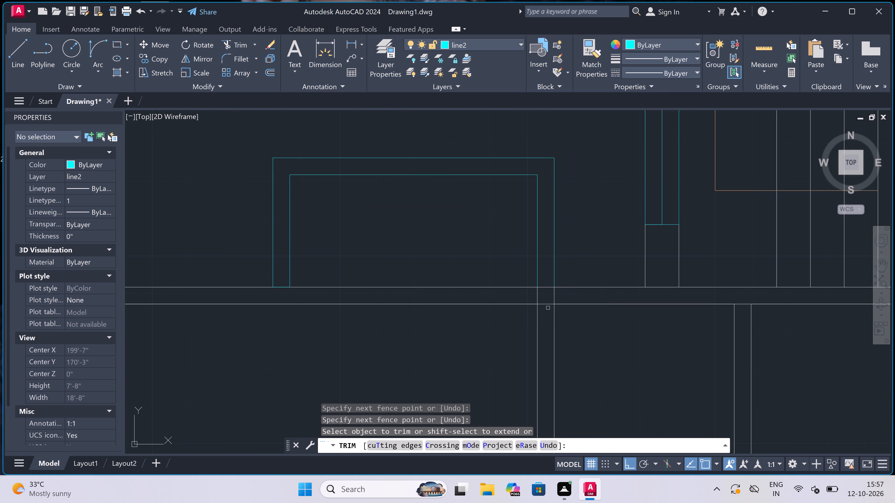
scroll(548, 308, "up", 1)
left_click(548, 309)
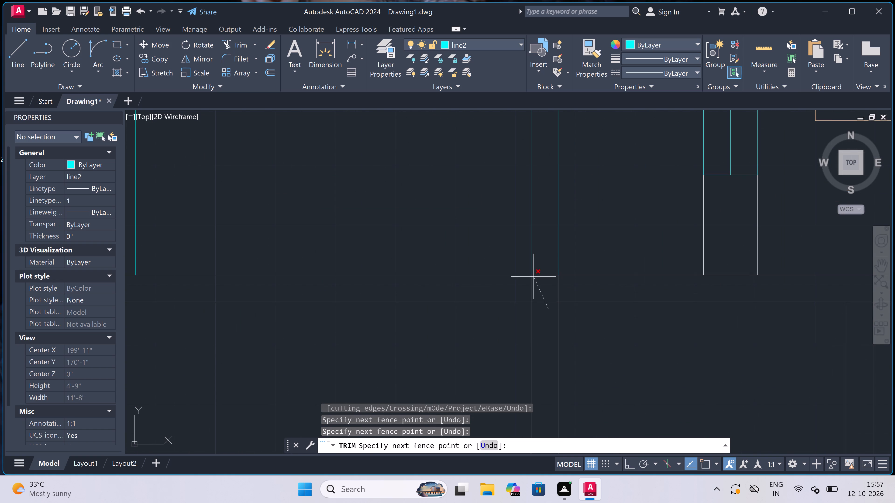
left_click(545, 268)
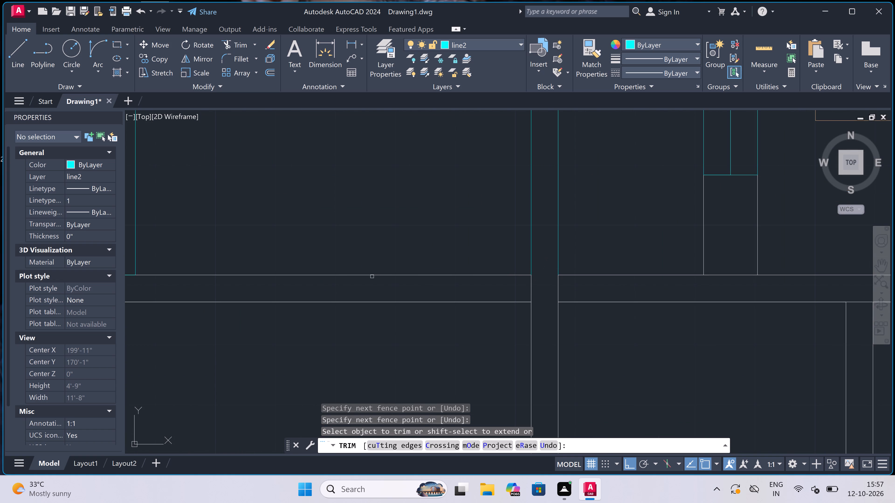
scroll(371, 276, "down", 3)
scroll(315, 268, "up", 2)
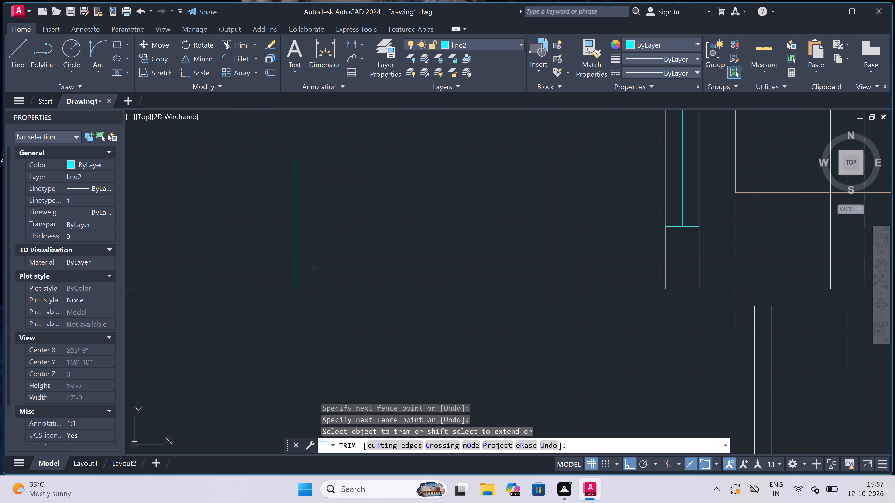
key("Escape")
Extend the two left-leg lines of the new line2 outline down to the horizontal wall's lower line.
key("e")
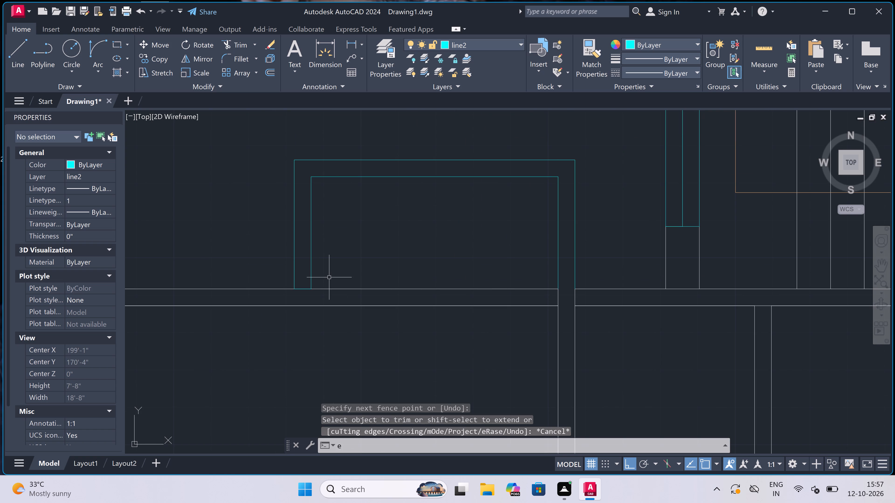
key("x")
key("space")
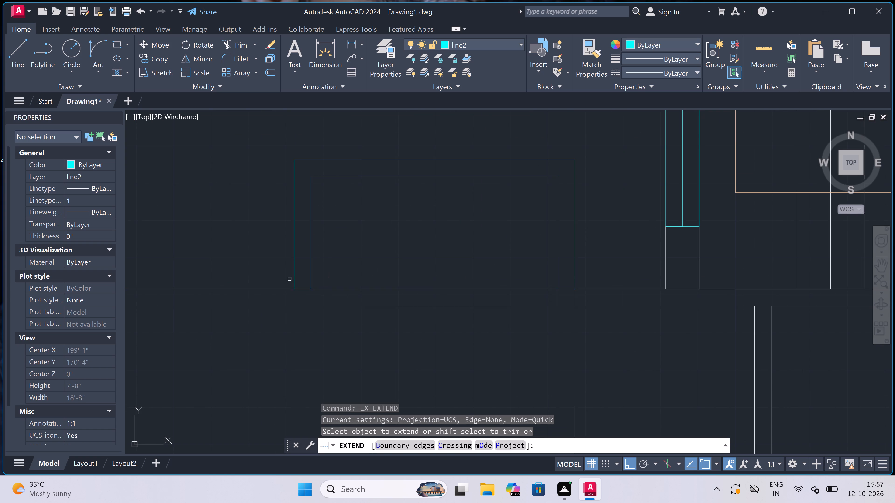
left_click(288, 276)
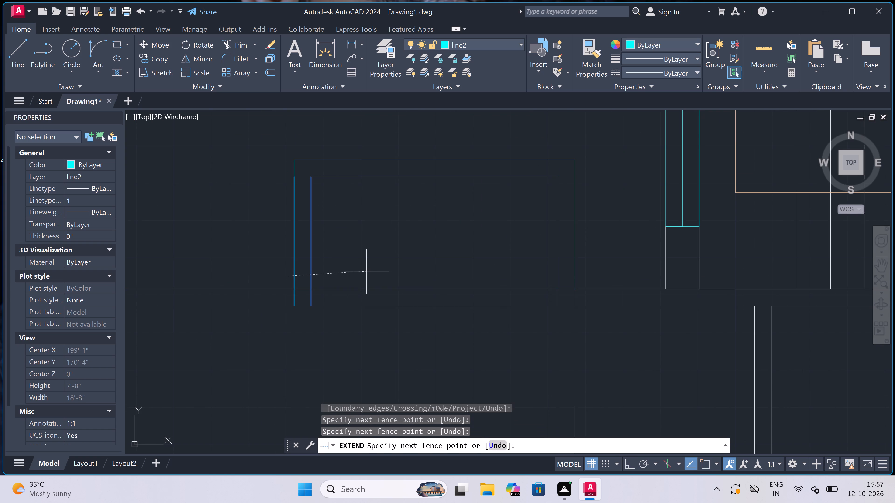
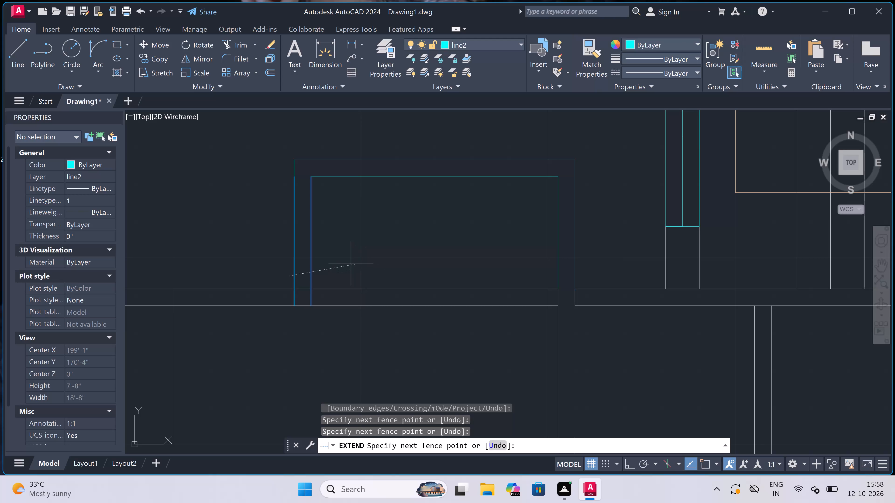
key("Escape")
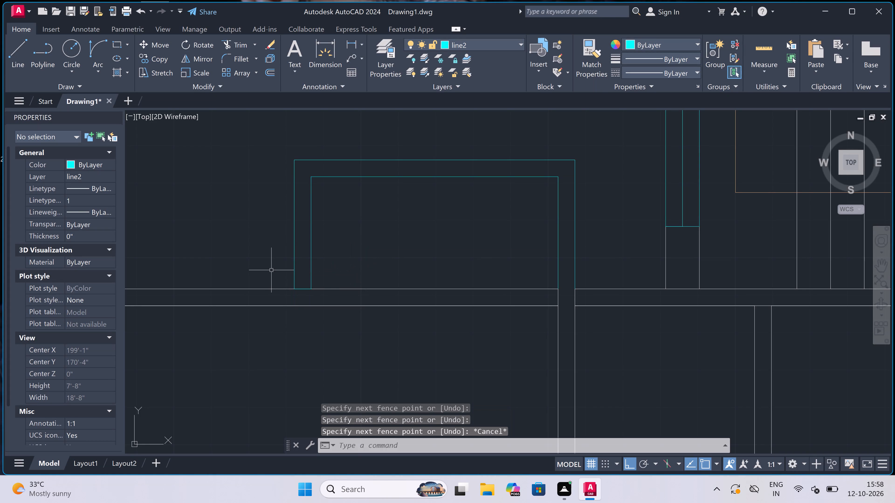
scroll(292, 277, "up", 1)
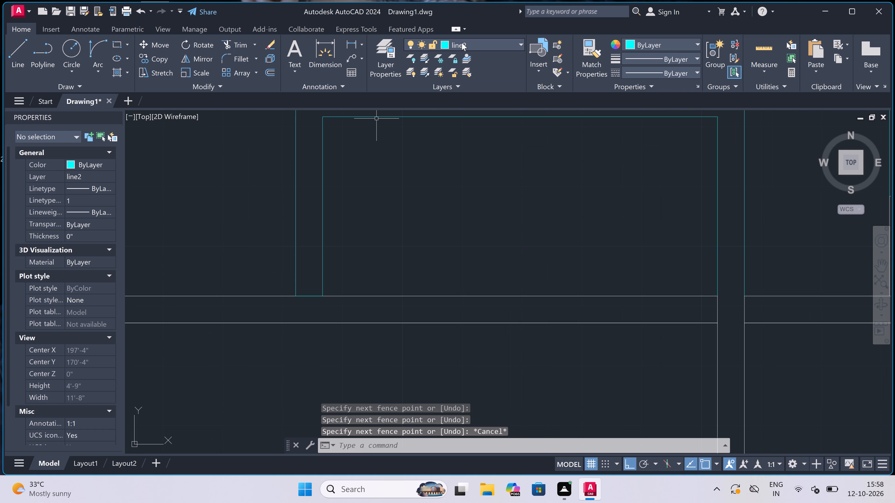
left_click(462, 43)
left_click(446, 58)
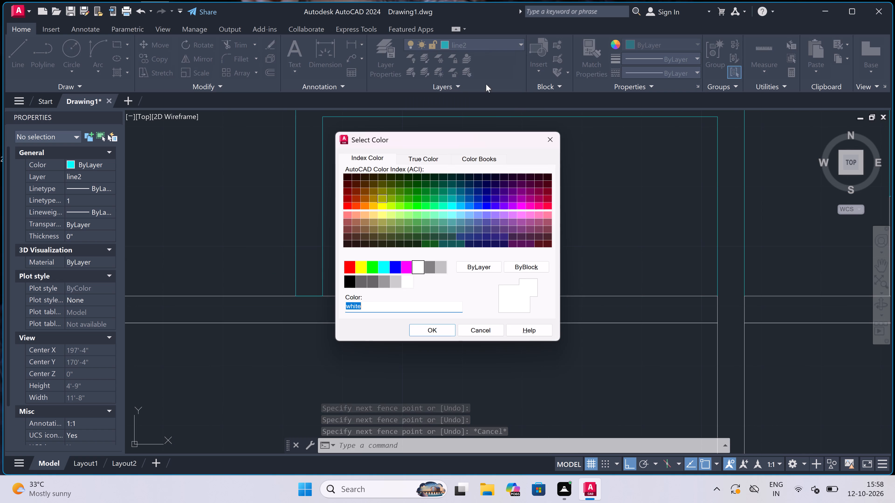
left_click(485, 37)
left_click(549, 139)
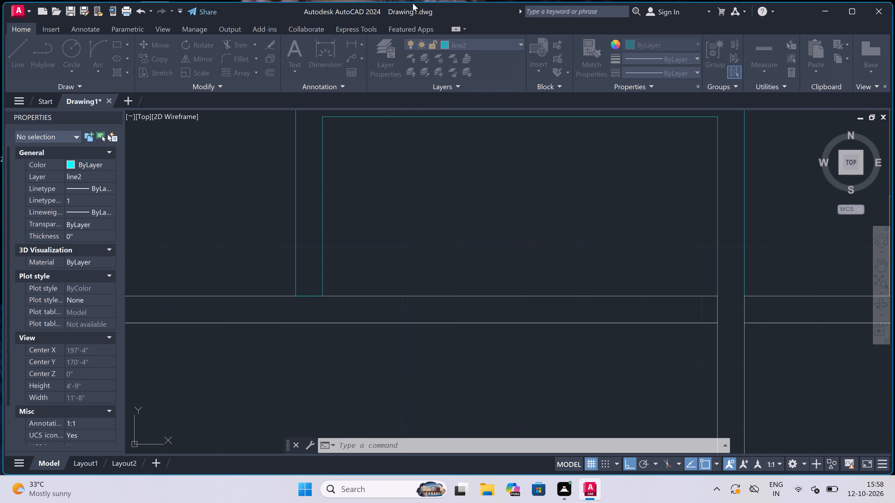
On layer 0, draw two short vertical lines across the horizontal wall's thickness below the line2 outline's left leg.
left_click(486, 42)
double_click(485, 53)
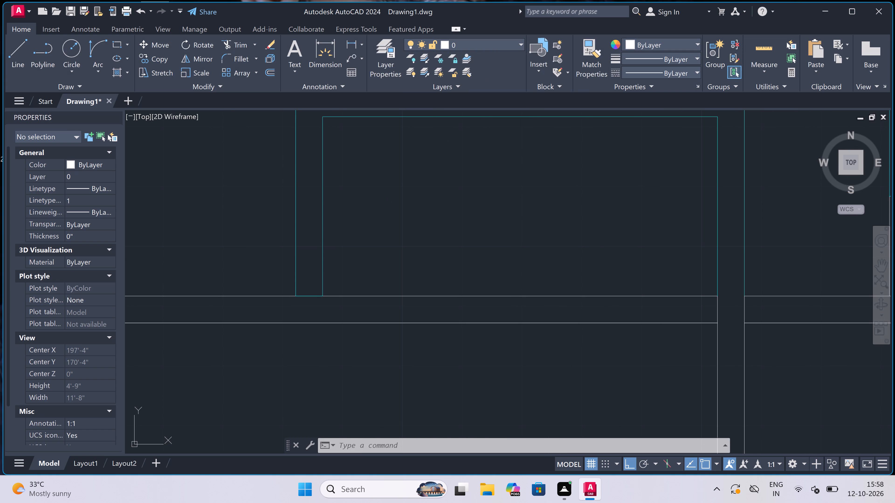
key("l")
key("space")
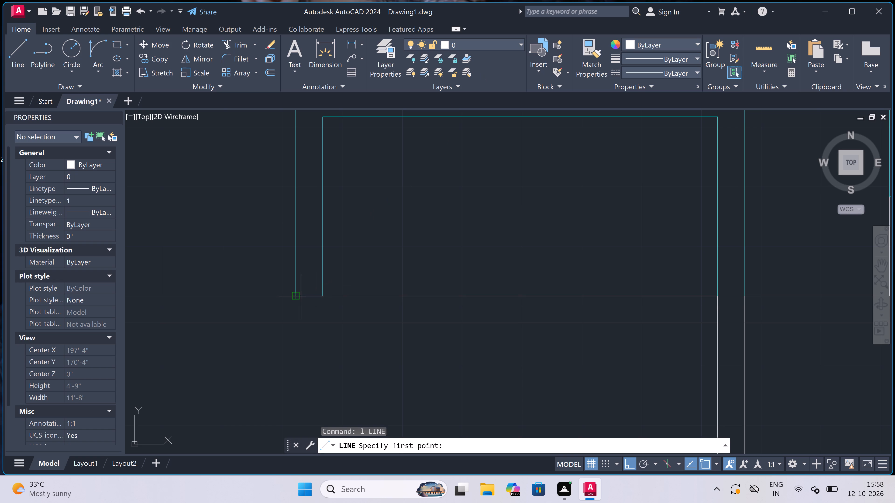
left_click(296, 295)
double_click(298, 325)
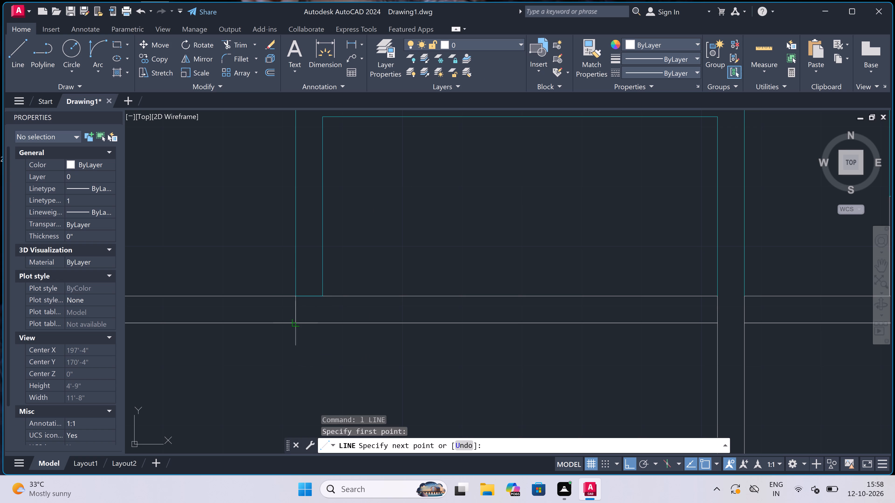
key("Escape")
key("space")
left_click_drag(324, 293, 324, 302)
left_click(320, 322)
key("Escape")
Trim away both wall lines between the line2 outline's legs and the overlapping lines inside its left-leg junction.
key("t")
key("r")
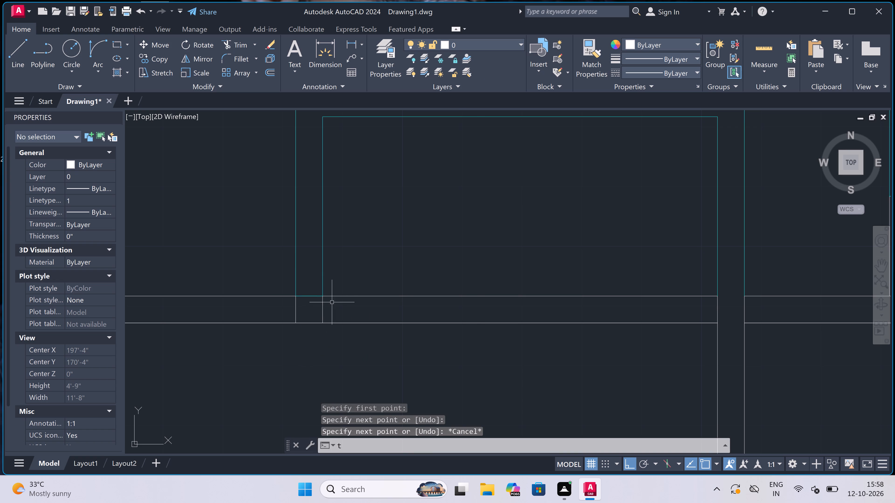
key("space")
double_click(364, 261)
left_click_drag(357, 363, 360, 354)
left_click(368, 277)
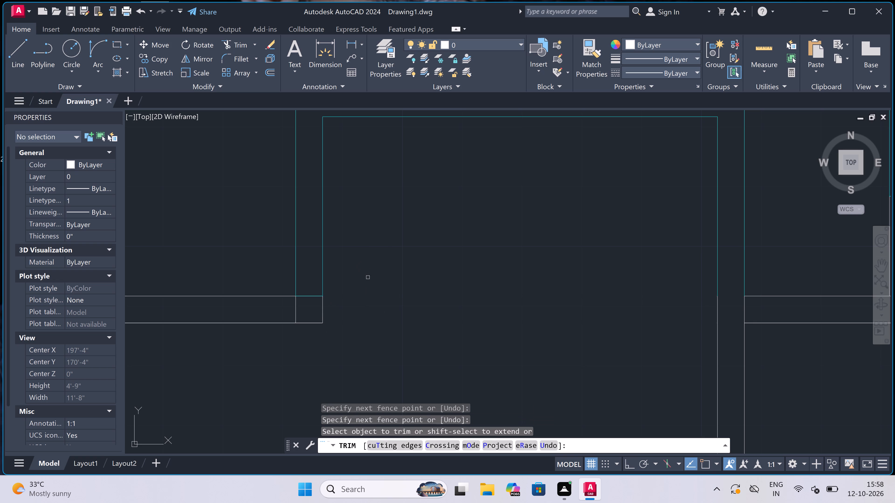
scroll(275, 309, "up", 1)
left_click_drag(332, 267, 332, 268)
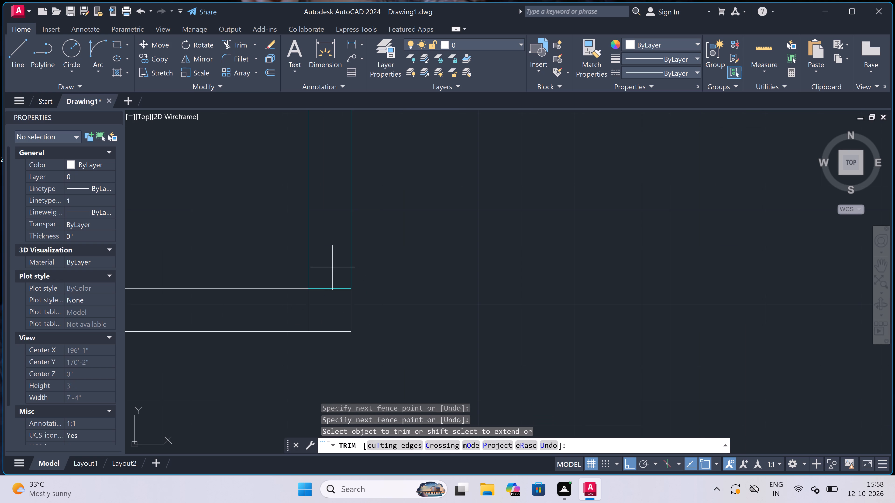
left_click_drag(332, 268, 331, 274)
left_click(290, 323)
scroll(309, 313, "down", 4)
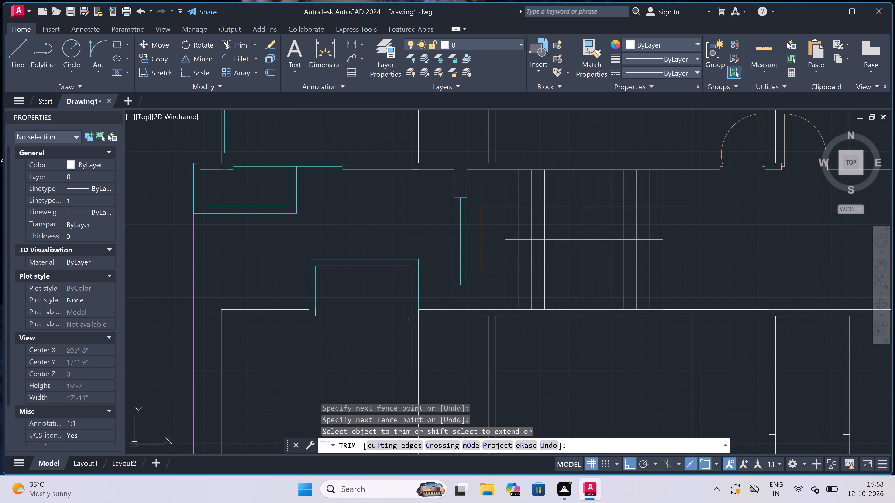
Trim the outer vertical line crossing the wall thickness at the line2 outline's right-leg junction.
scroll(417, 316, "up", 3)
left_click(424, 310)
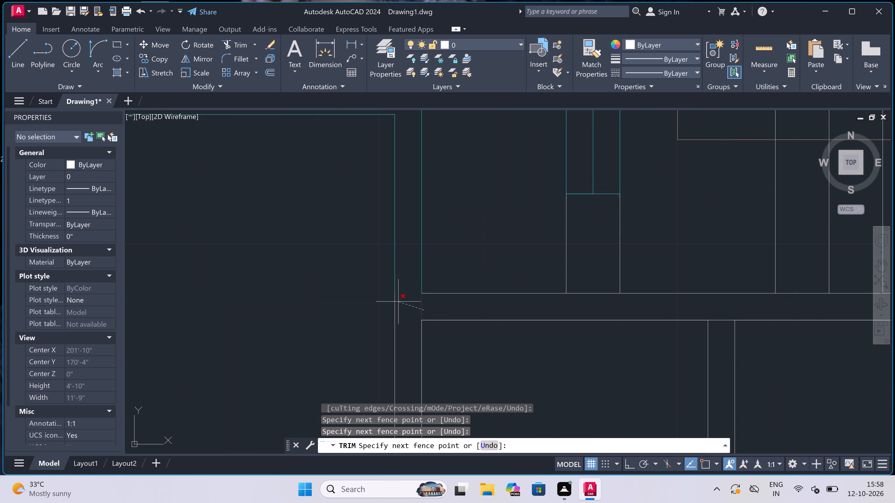
left_click(399, 302)
scroll(401, 303, "down", 2)
key("Escape")
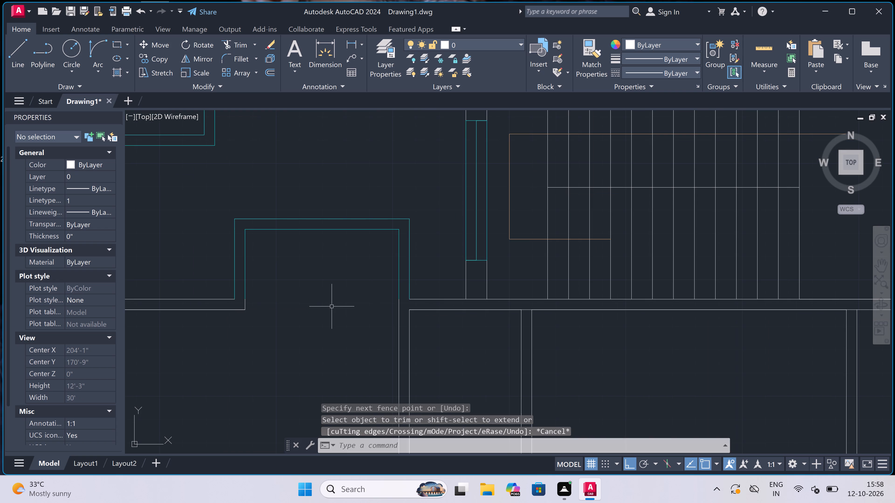
On layer line2, draw a 2' window in the corridor wall above the west narrow room, with a centre line and end lines across the wall.
scroll(332, 307, "down", 2)
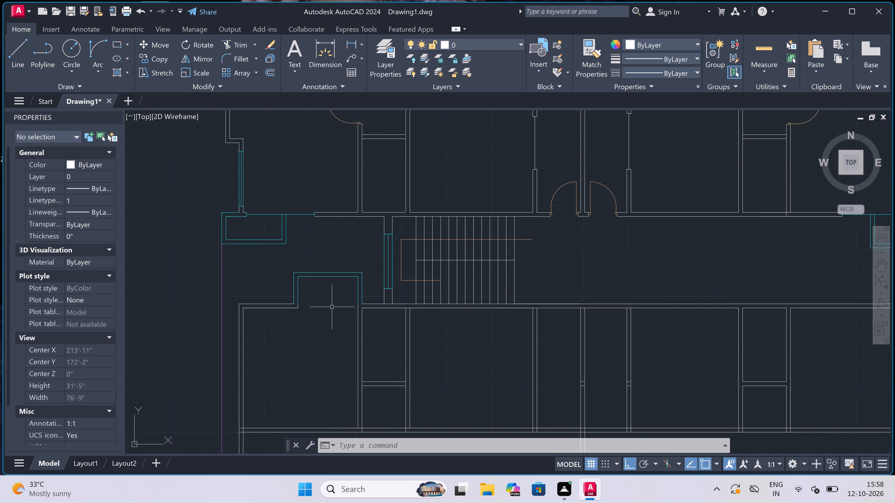
scroll(332, 307, "down", 2)
scroll(382, 306, "up", 1)
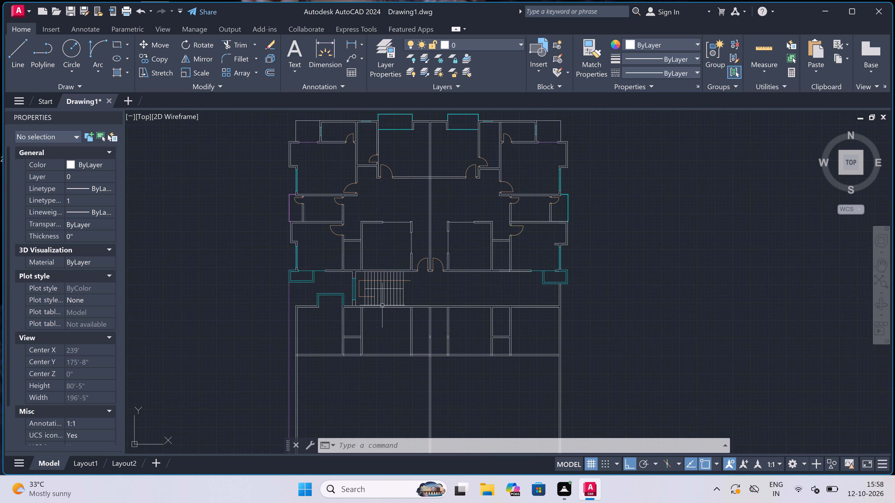
scroll(334, 307, "up", 6)
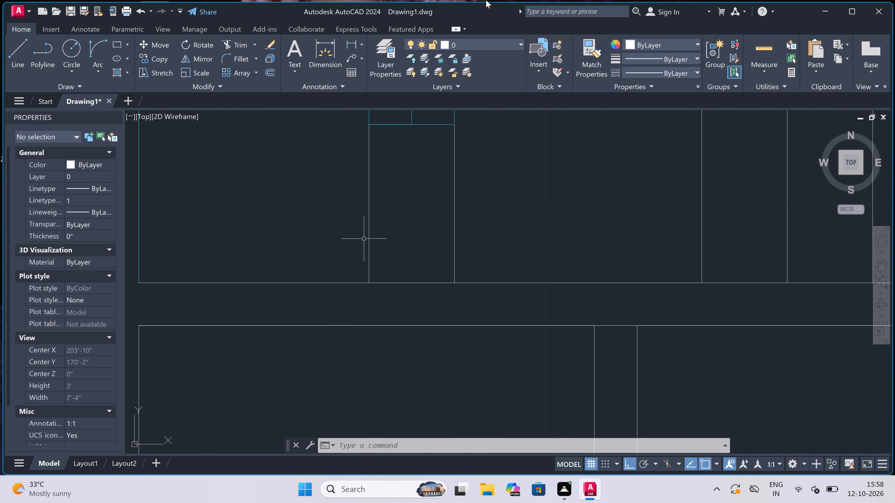
left_click(503, 43)
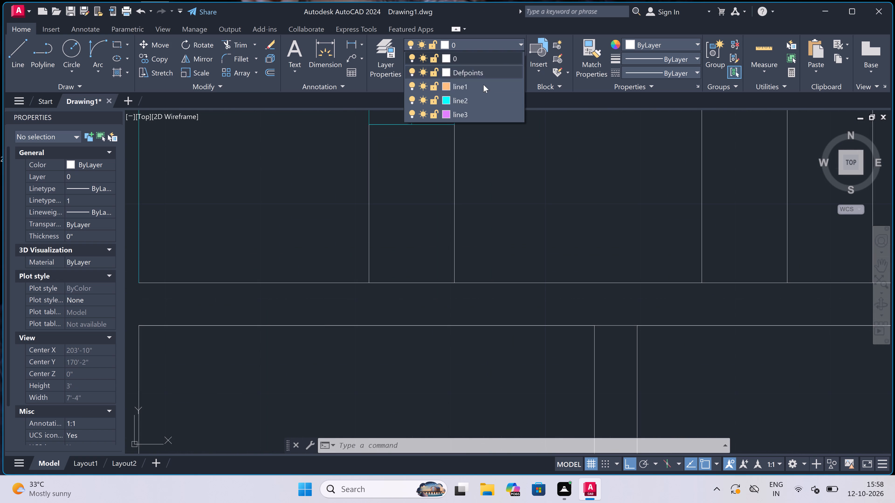
left_click(472, 98)
scroll(382, 197, "down", 4)
scroll(359, 217, "up", 3)
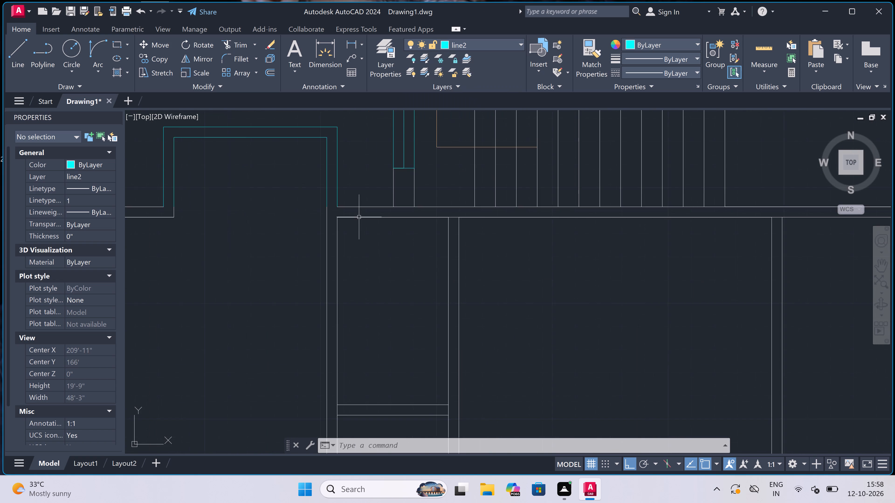
key("l")
key("space")
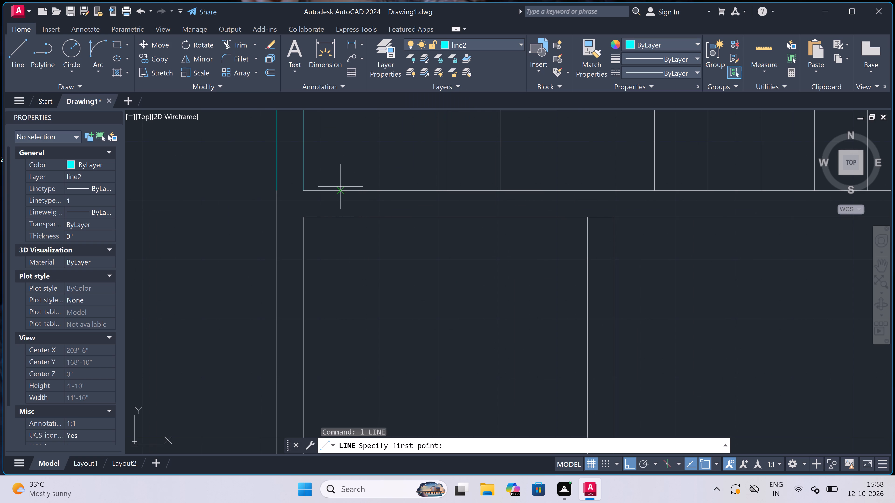
left_click(331, 188)
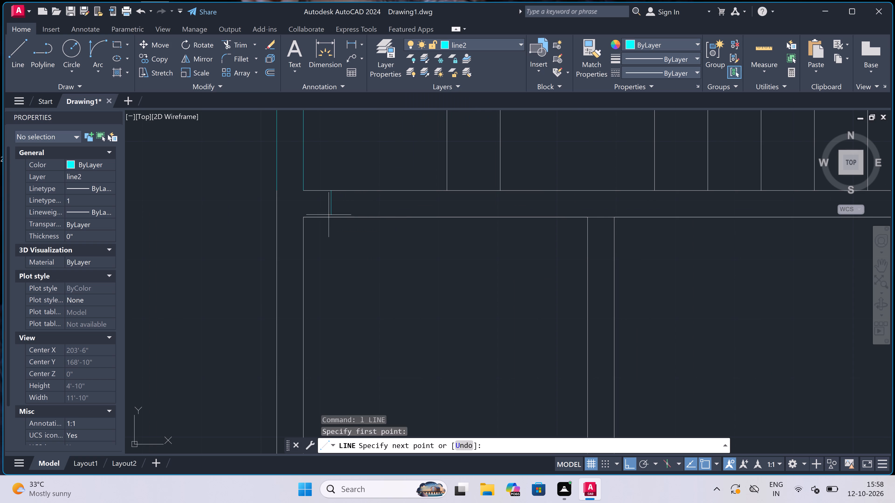
left_click(330, 216)
left_click(334, 204)
left_click(336, 202)
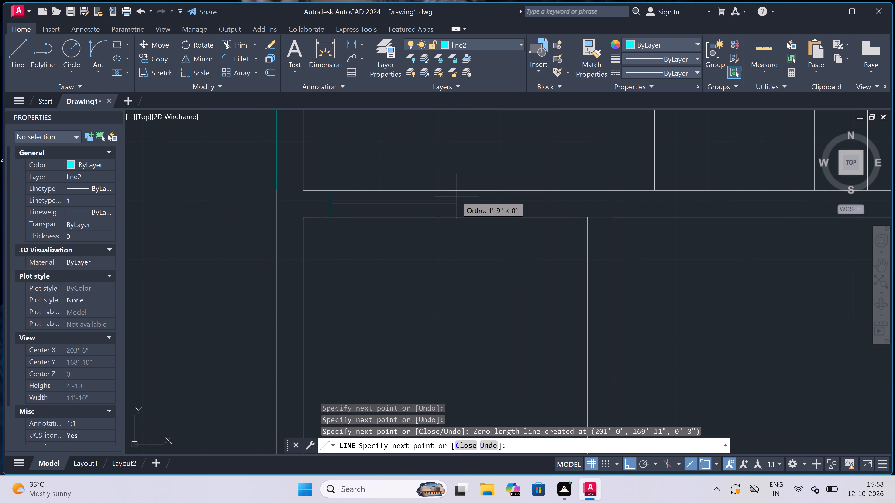
type("2'")
key("space")
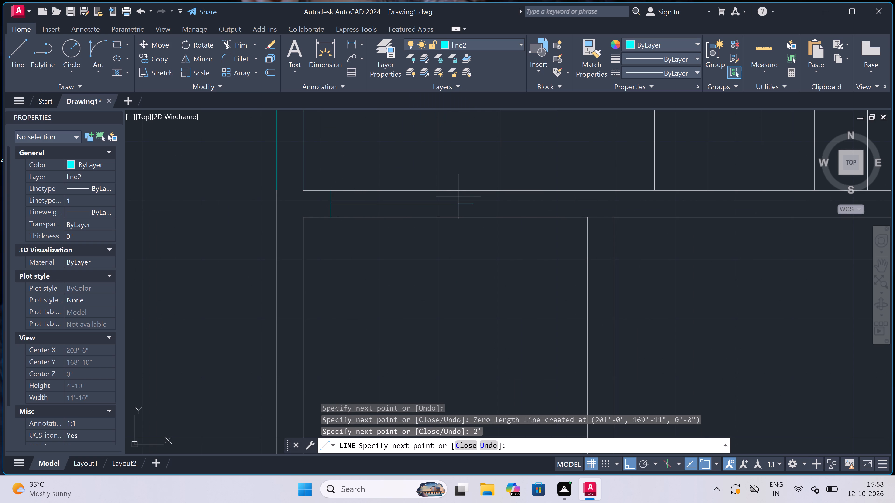
scroll(463, 194, "up", 1)
left_click(475, 190)
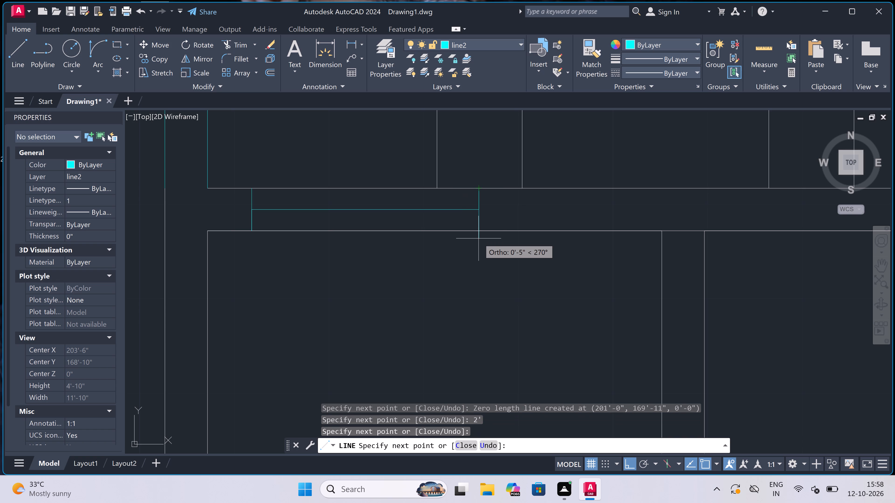
left_click(479, 230)
key("Escape")
Draw a matching 2' line2 window with centre line and end lines in the corridor wall above the east narrow room.
scroll(359, 240, "down", 4)
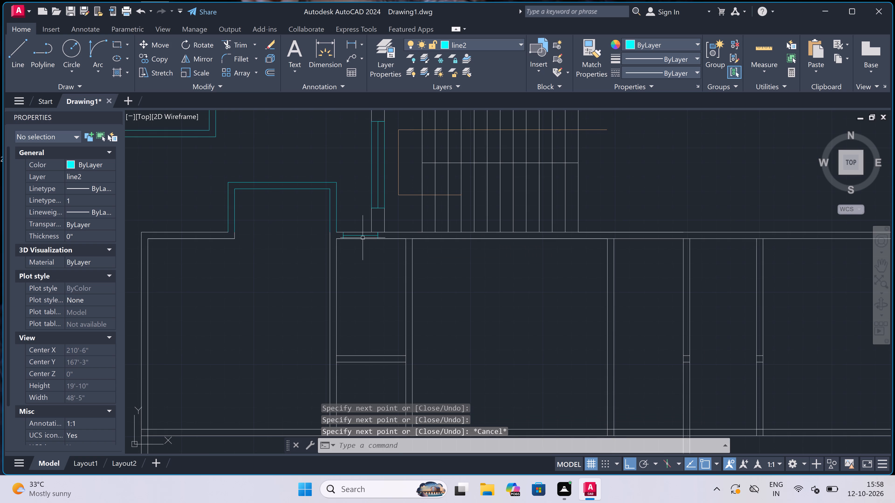
scroll(364, 238, "down", 2)
key("space")
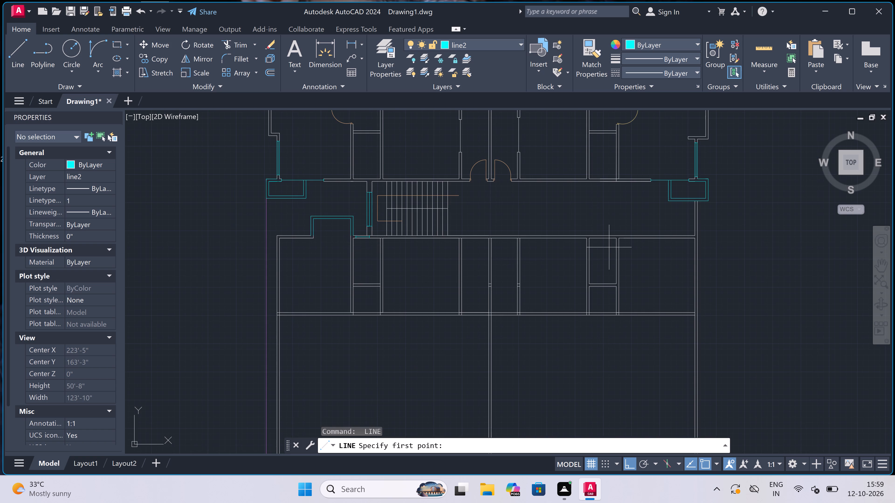
scroll(632, 240, "up", 3)
scroll(540, 215, "up", 1)
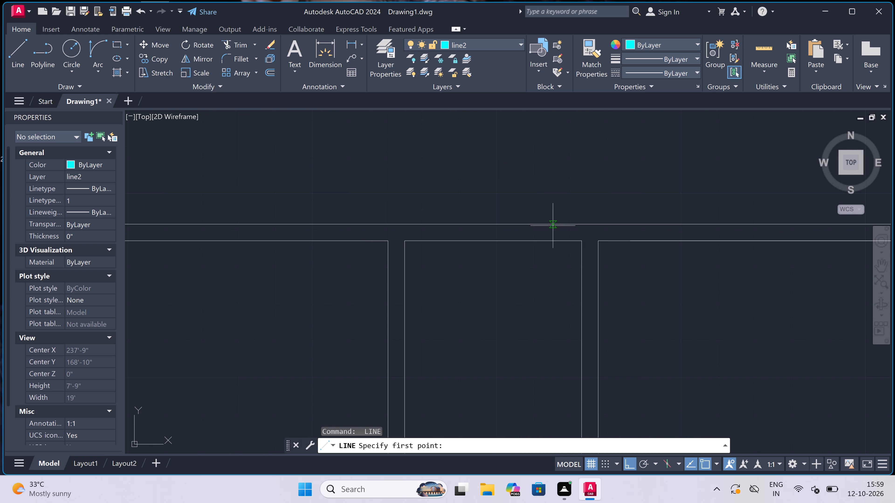
scroll(568, 228, "up", 2)
left_click(522, 218)
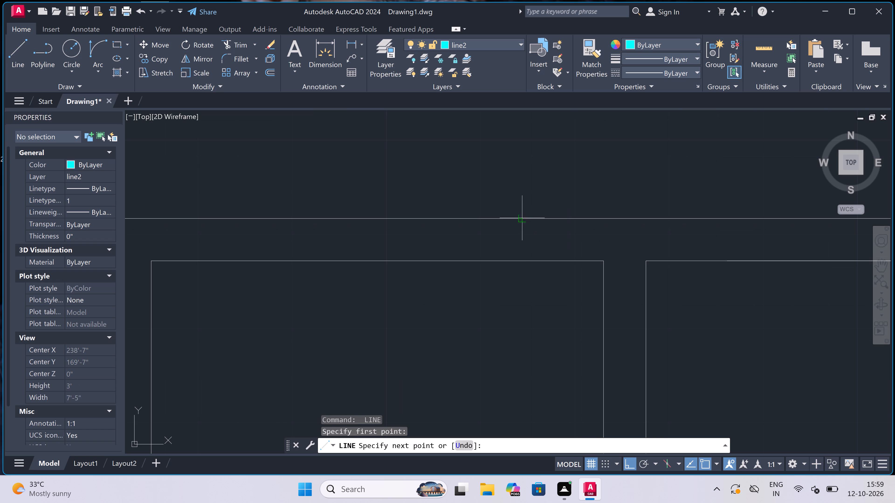
left_click(524, 265)
left_click(523, 232)
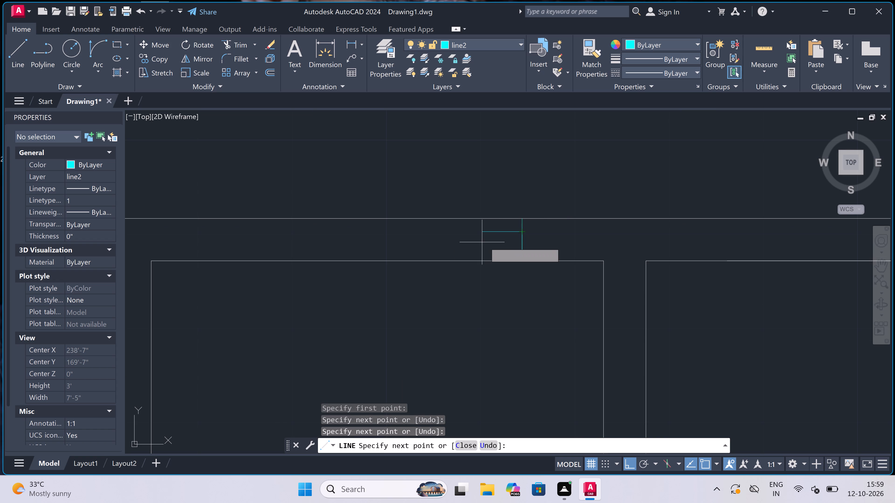
key("ctrl+z")
double_click(523, 243)
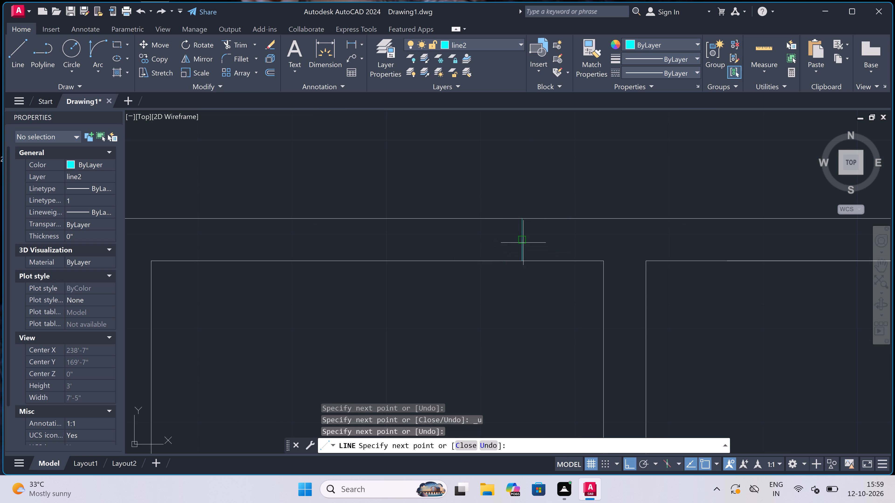
type("2'")
key("space")
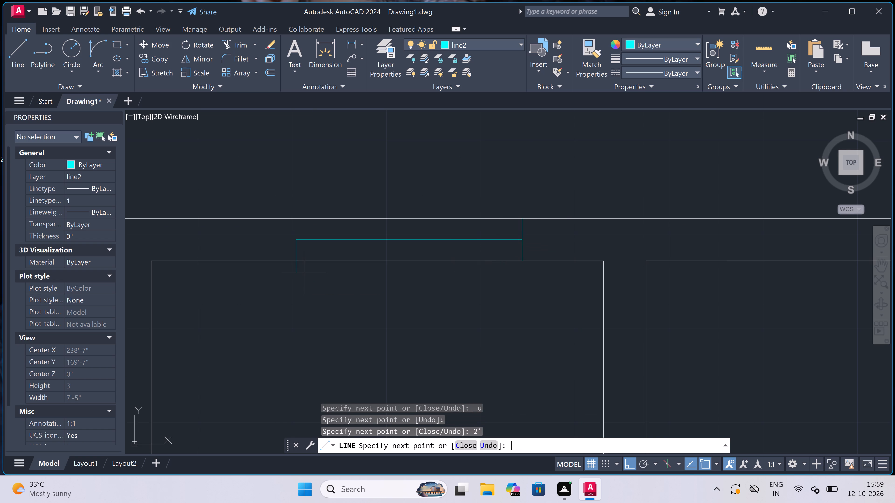
left_click_drag(299, 262, 299, 260)
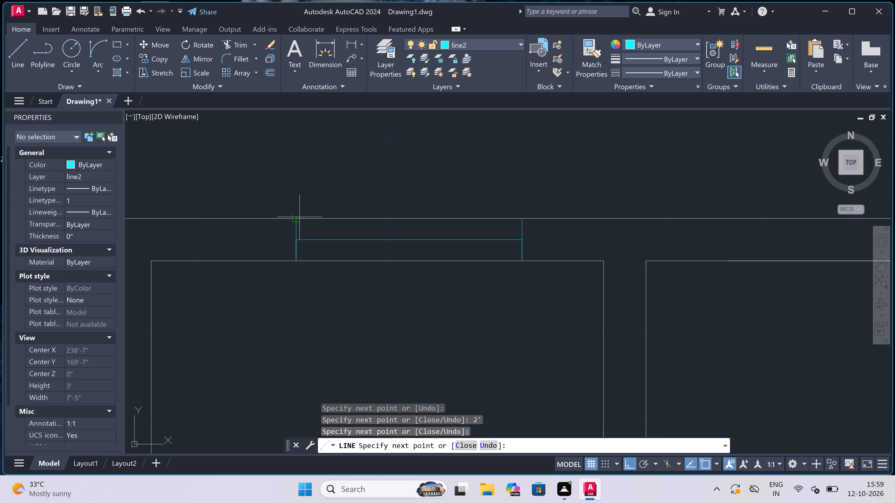
left_click(299, 217)
key("Escape")
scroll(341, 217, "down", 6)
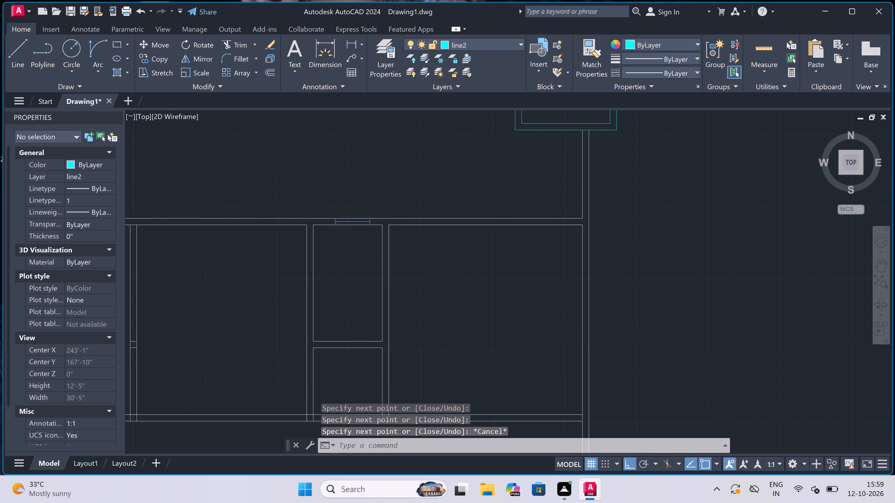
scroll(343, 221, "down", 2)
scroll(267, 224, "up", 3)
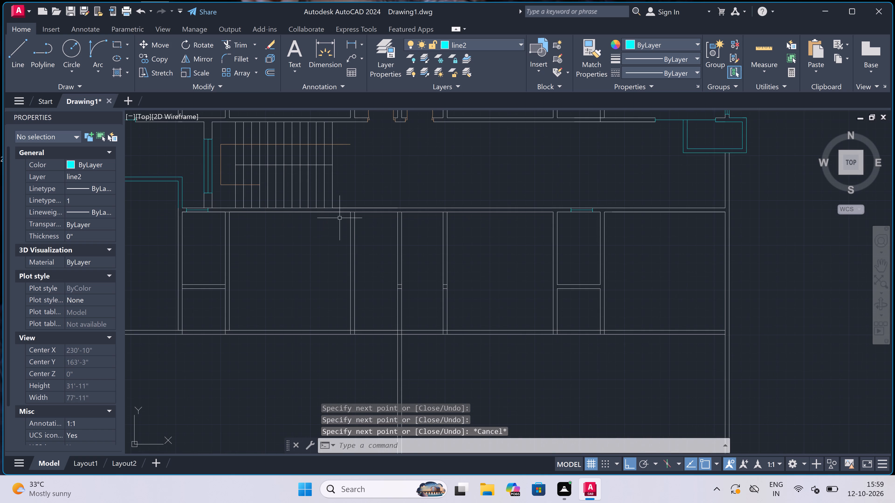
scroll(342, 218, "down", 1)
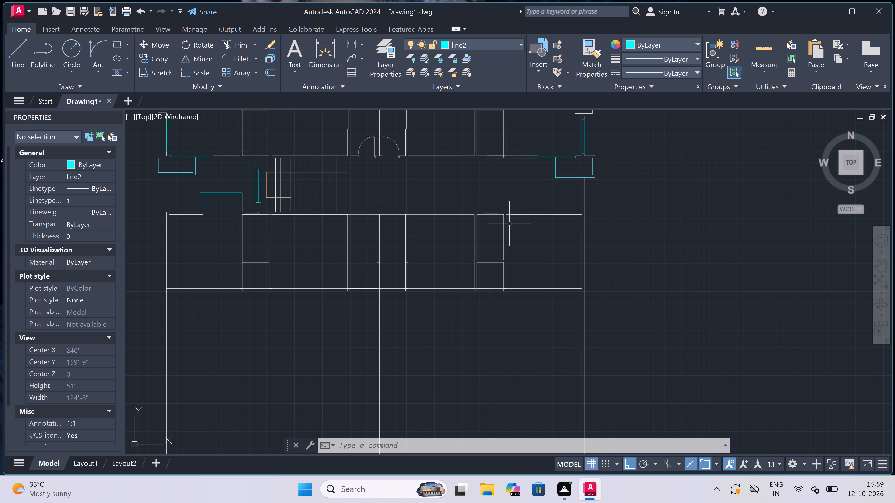
On layer line2, draw an inner outline at the east room's corridor wall: 2'6" out from the wall, 5'6" across, and back to the wall.
scroll(592, 206, "up", 2)
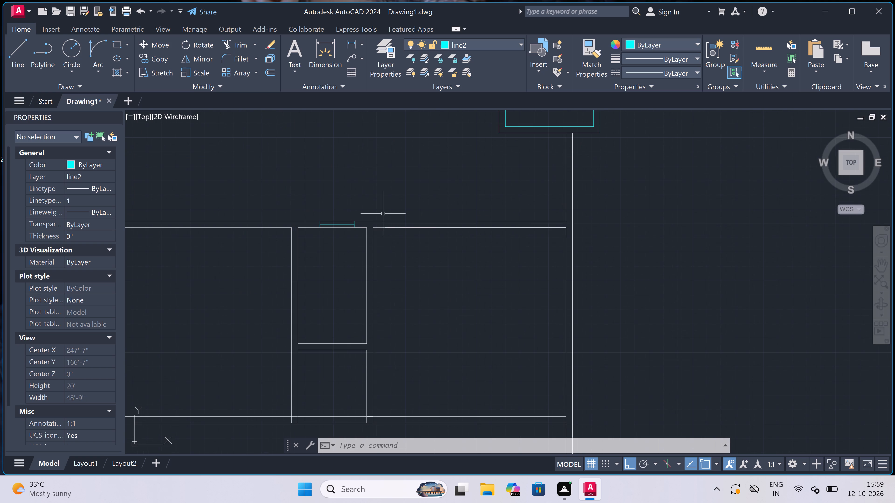
scroll(414, 213, "up", 1)
key("space")
left_click(378, 233)
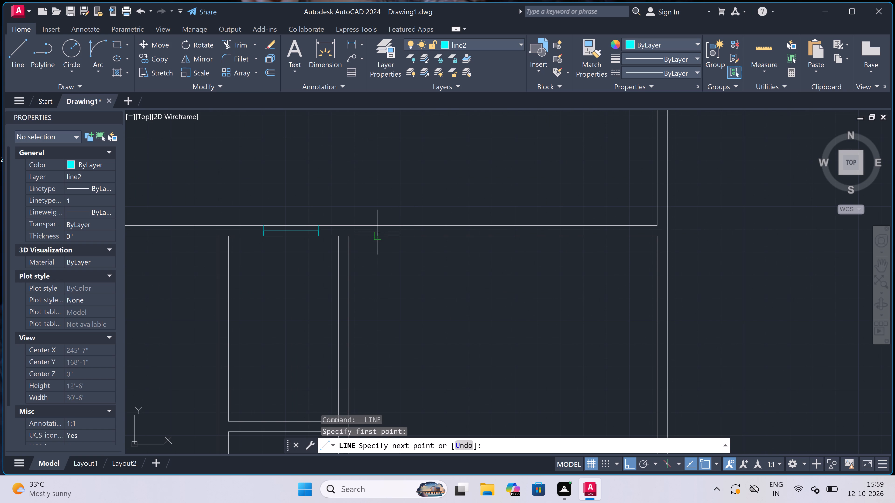
left_click(380, 222)
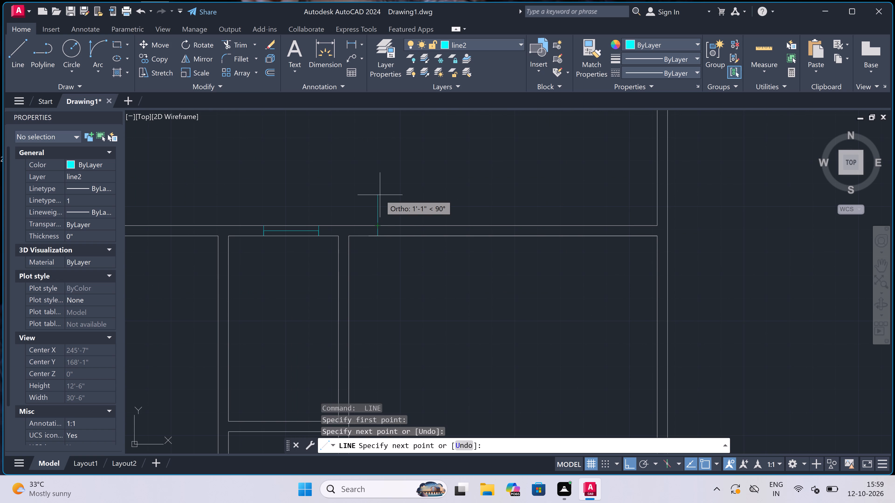
type("2'")
type("6\"")
key("space")
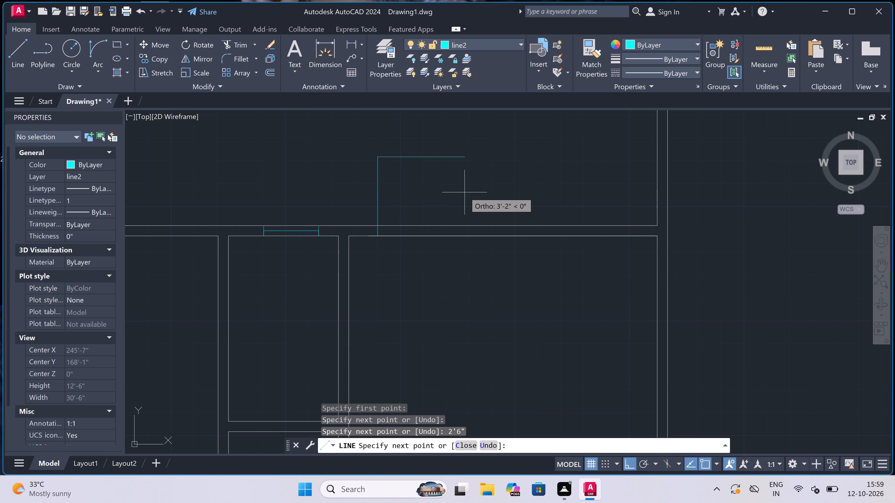
type("5'")
type("6\"")
key("space")
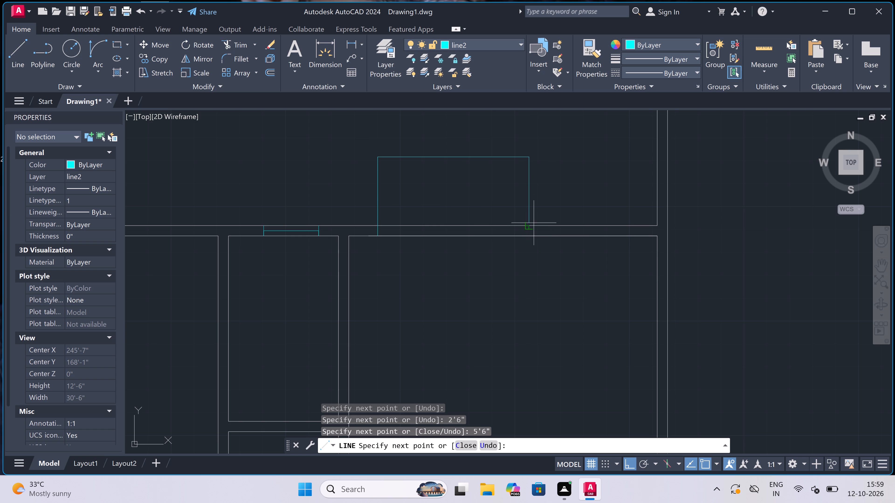
left_click(529, 224)
Continue the line2 outline 4.5" outside the first one, around its top and down the left side to the corridor wall.
type("4.5\"")
key("space")
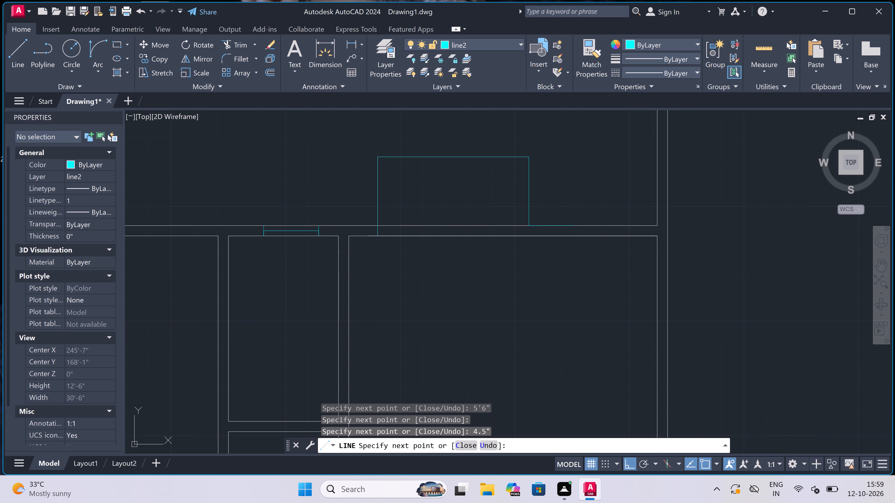
scroll(573, 213, "down", 3)
scroll(560, 176, "up", 3)
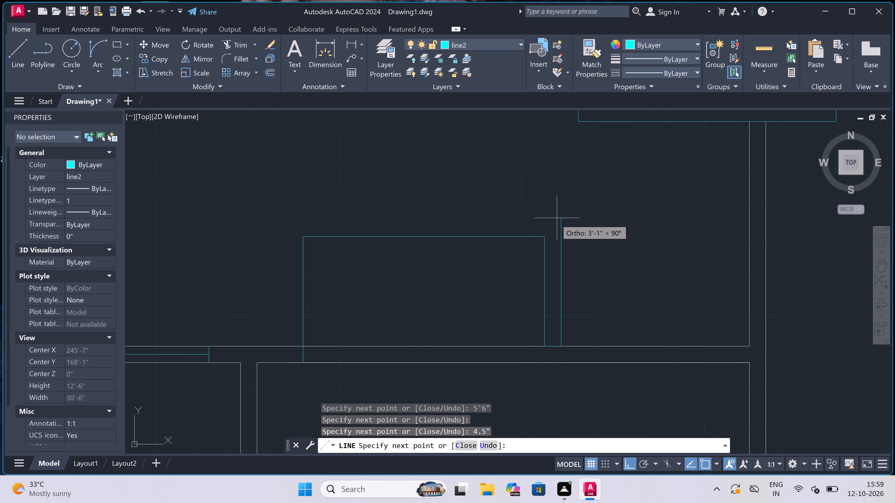
scroll(555, 227, "up", 1)
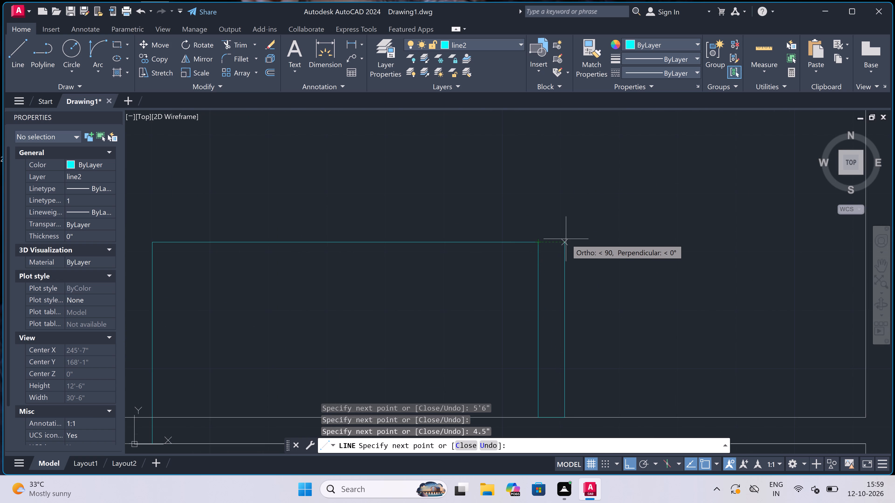
left_click(566, 239)
type("4.5\"")
key("space")
scroll(561, 197, "down", 1)
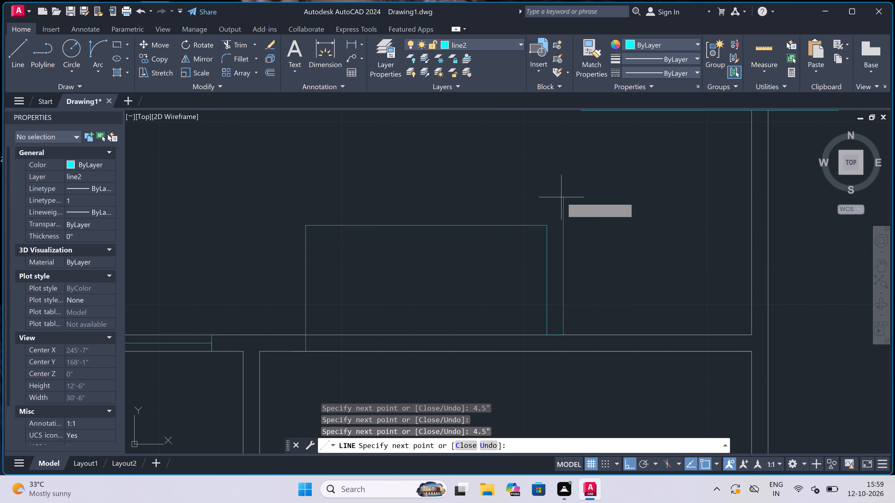
scroll(272, 206, "down", 1)
scroll(274, 216, "up", 2)
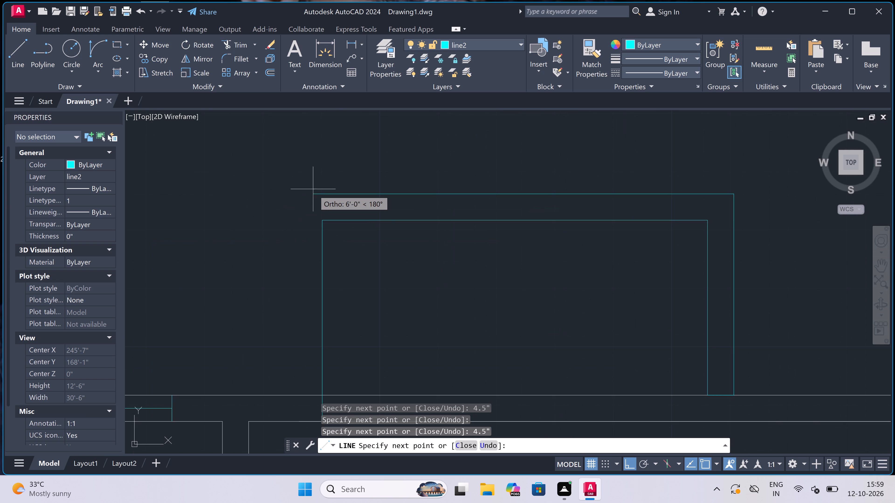
left_click(324, 193)
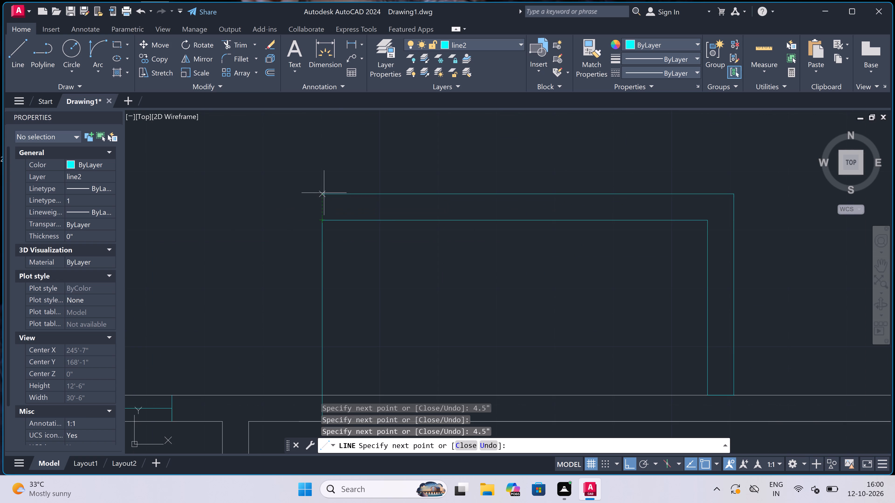
type("4.5\"")
key("space")
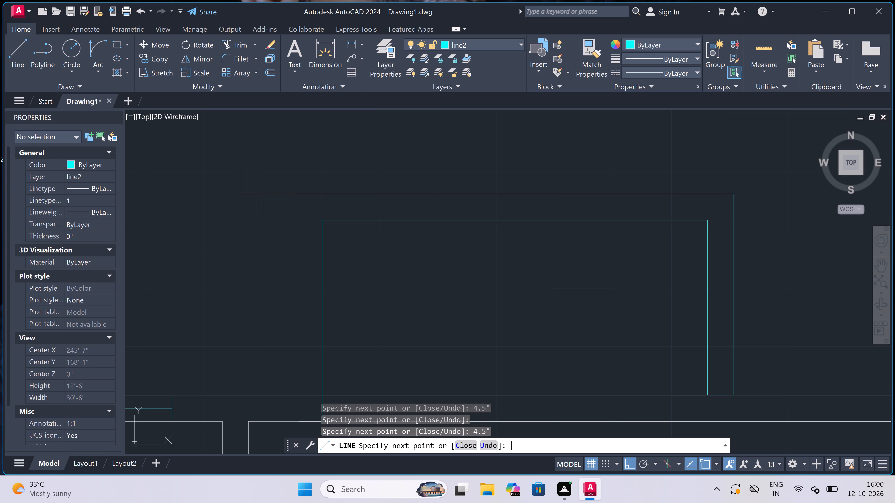
scroll(242, 193, "down", 3)
scroll(252, 246, "up", 3)
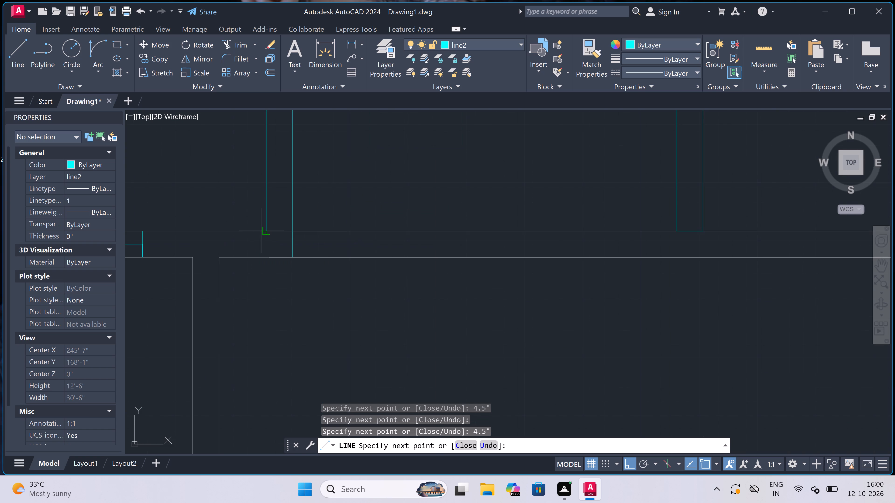
left_click(261, 230)
key("Escape")
Trim the corridor-side wall line and the inner leg's line across the wall thickness at the east outline's left-leg junction.
key("t")
key("r")
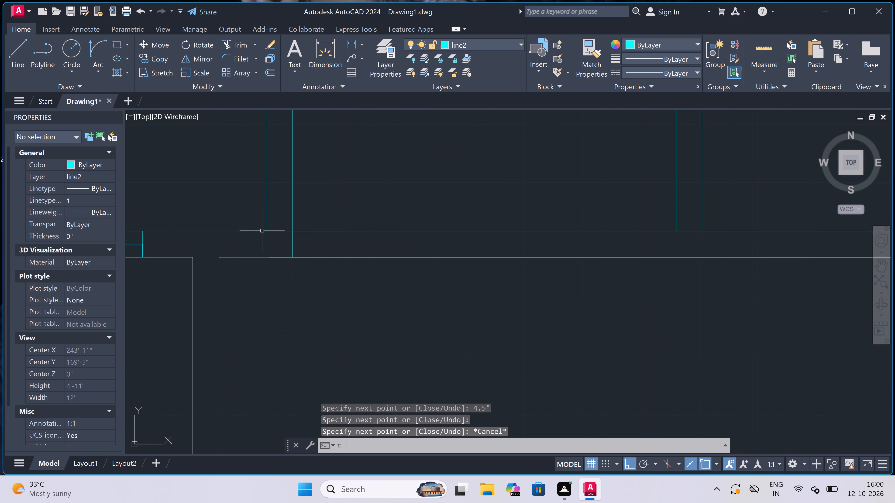
key("space")
left_click(276, 241)
double_click(299, 240)
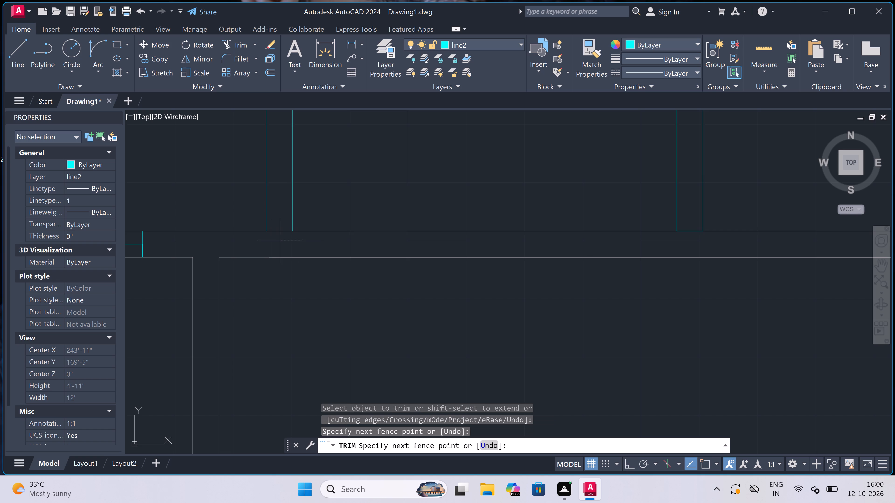
left_click(279, 239)
left_click(279, 235)
left_click(282, 220)
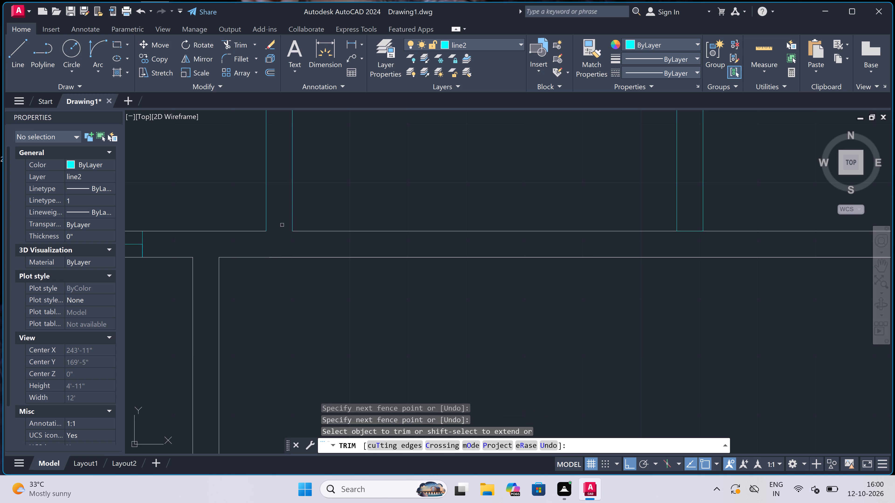
key("Escape")
Draw line2 segments across the wall thickness from both inner legs of the east outline to the room-side wall line.
key("l")
key("space")
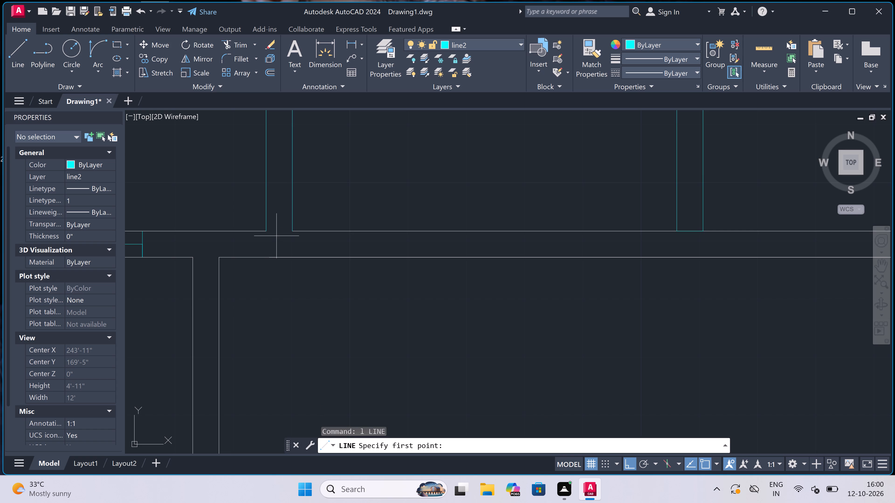
left_click_drag(292, 230, 293, 232)
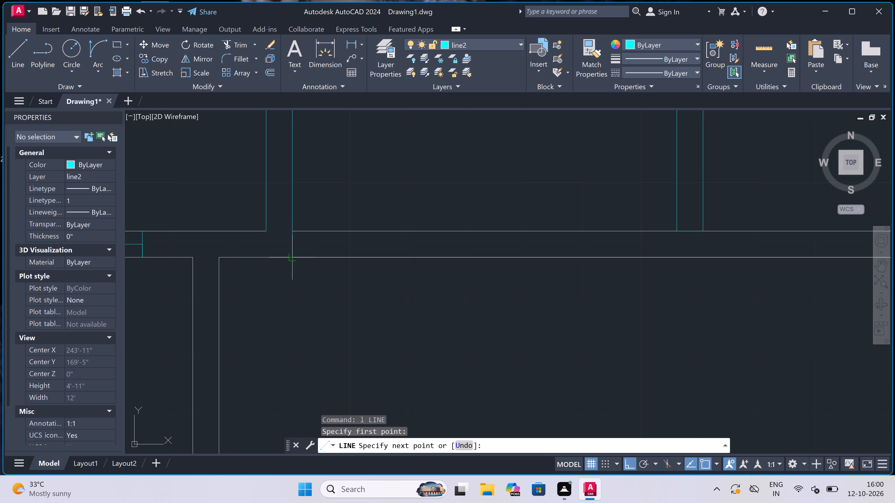
left_click(292, 253)
key("Escape")
scroll(295, 251, "down", 2)
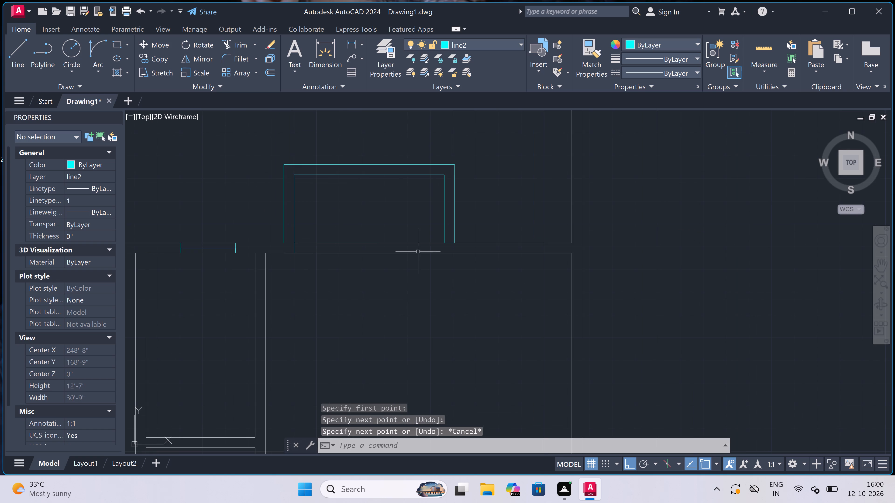
scroll(438, 251, "up", 2)
key("space")
left_click(453, 231)
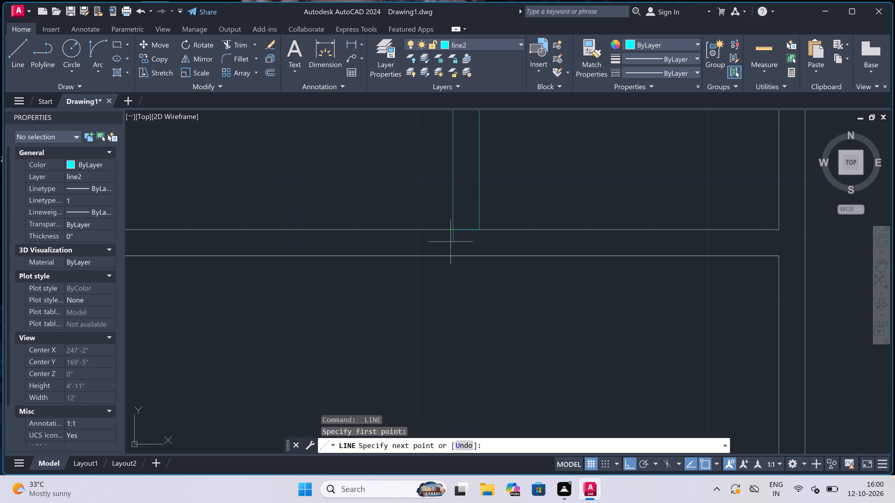
left_click(450, 255)
key("Escape")
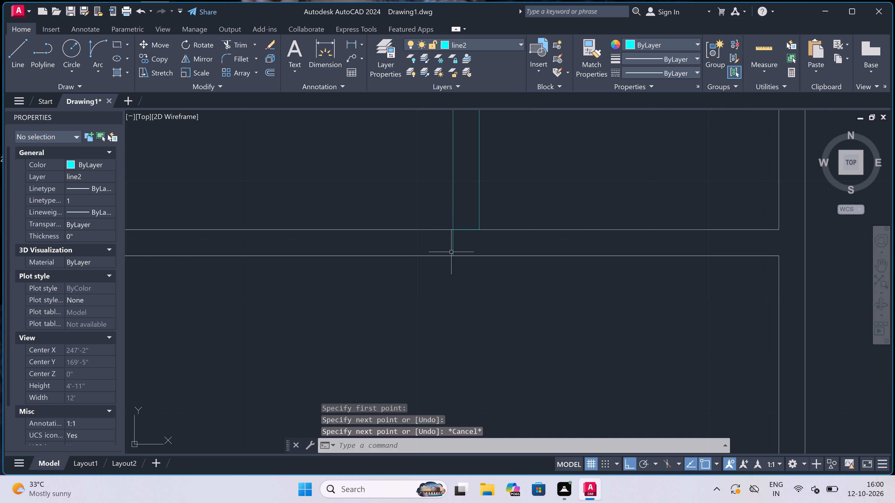
Trim the corridor-side wall line inside the east outline's right-leg junction and both wall lines between its inner legs.
key("t")
key("r")
key("space")
left_click_drag(466, 239, 467, 235)
left_click(467, 224)
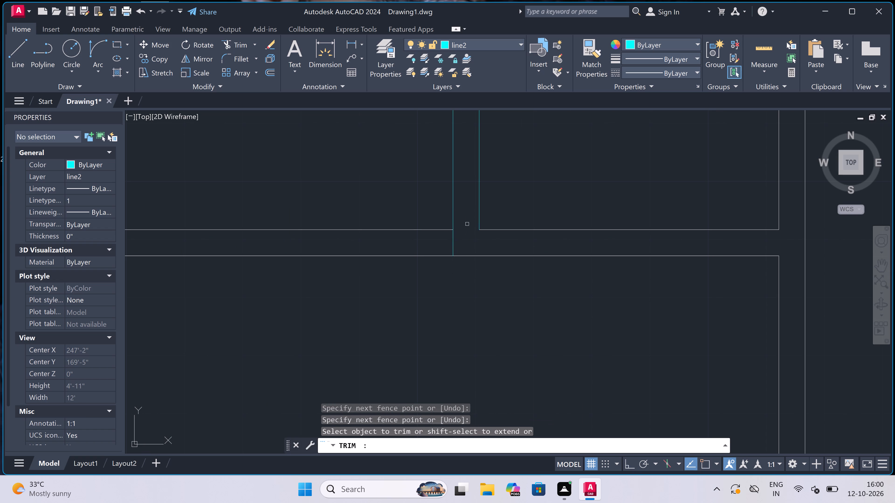
scroll(391, 243, "down", 3)
left_click(375, 215)
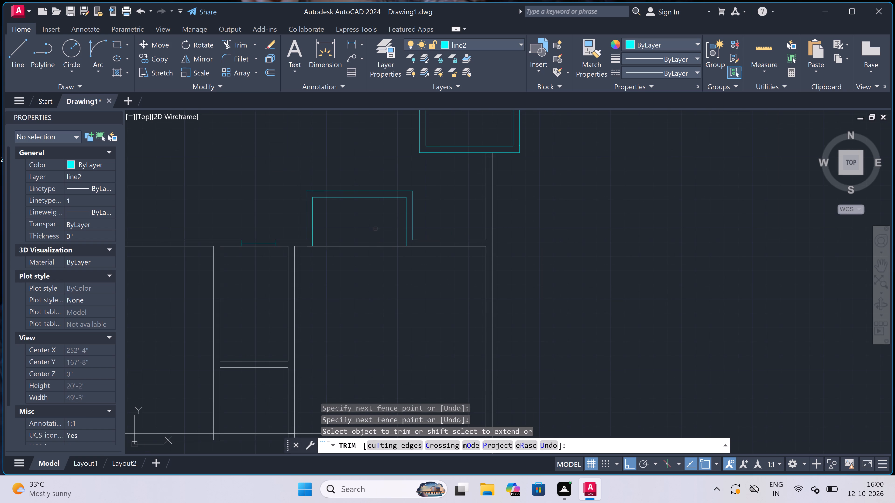
left_click(375, 238)
left_click(373, 264)
scroll(375, 257, "down", 4)
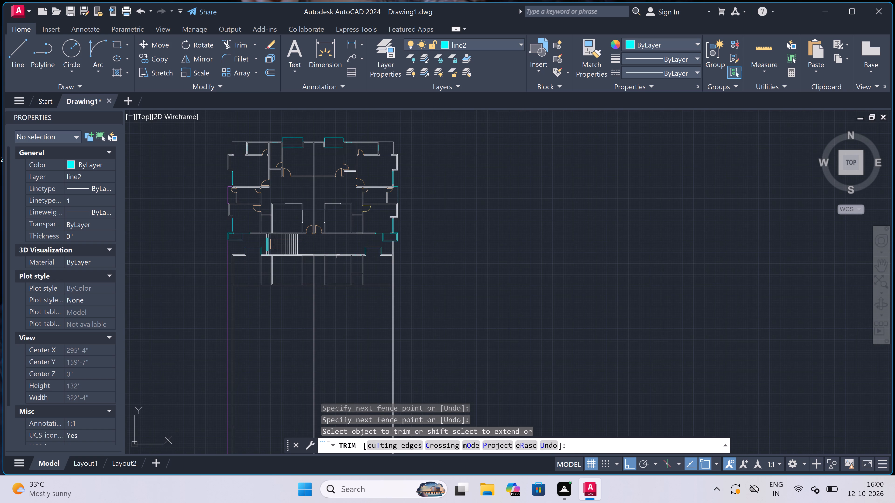
key("Escape")
Trim the white line crossing the wall thickness below the west outline's inner left leg.
scroll(243, 254, "up", 3)
scroll(268, 260, "up", 3)
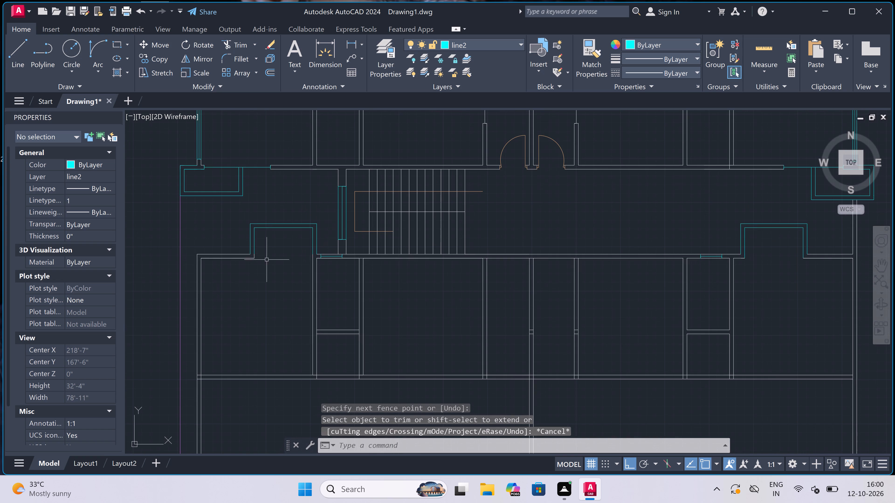
scroll(201, 243, "up", 2)
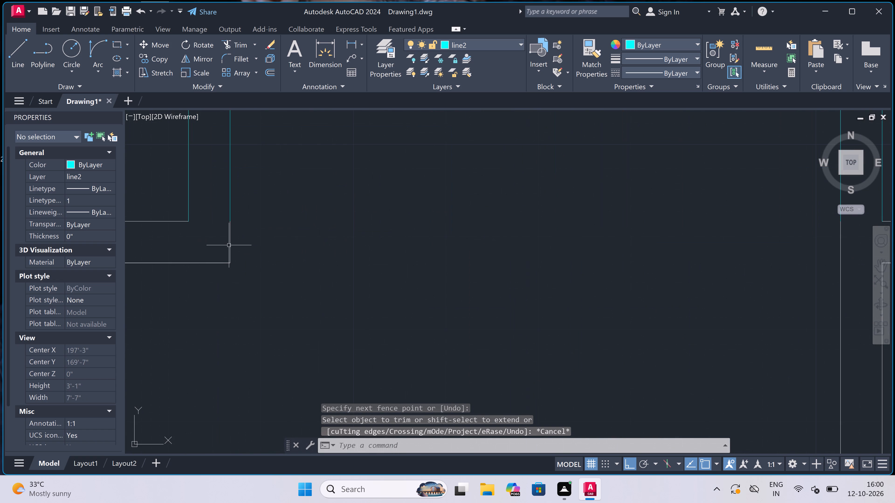
type("tr")
left_click_drag(226, 249, 230, 251)
left_click(248, 253)
key("Escape")
type("tr")
key("space")
left_click_drag(203, 246, 205, 245)
double_click(265, 246)
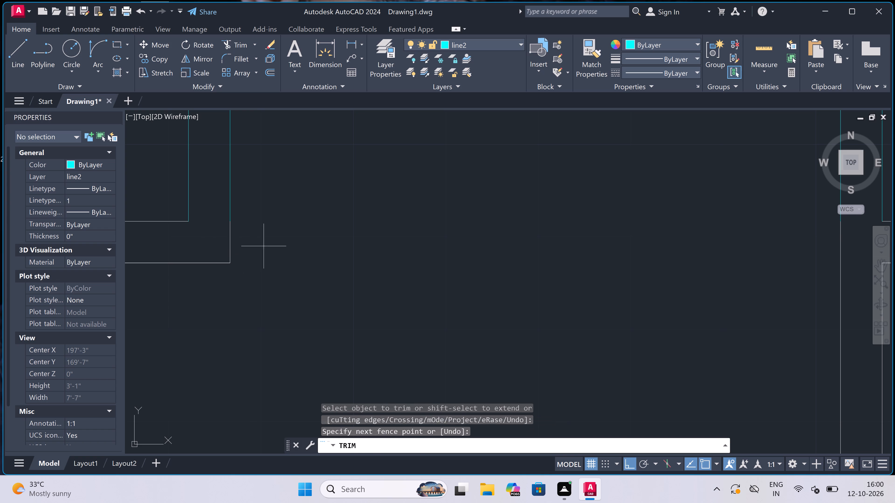
double_click(212, 246)
key("Escape")
Extend the west outline's inner left leg on line2 to the room-side wall line.
type("ex")
key("space")
left_click_drag(222, 198, 226, 198)
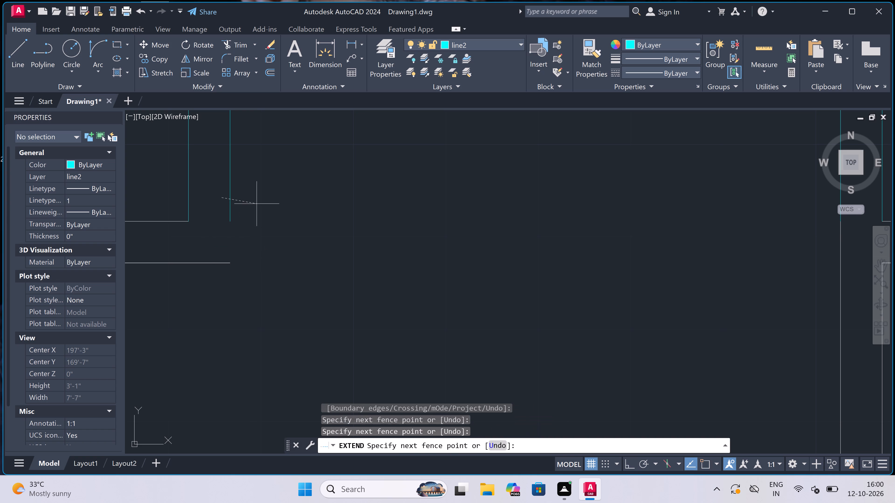
scroll(270, 207, "down", 4)
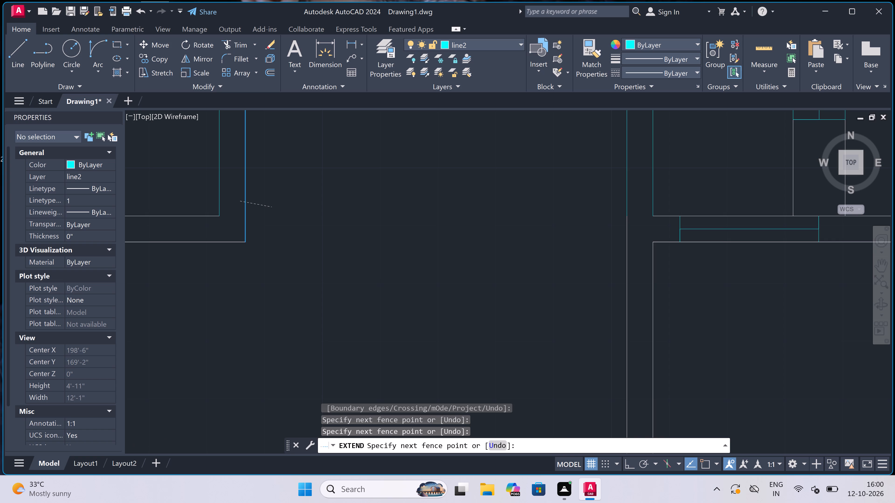
left_click(275, 207)
scroll(366, 208, "up", 2)
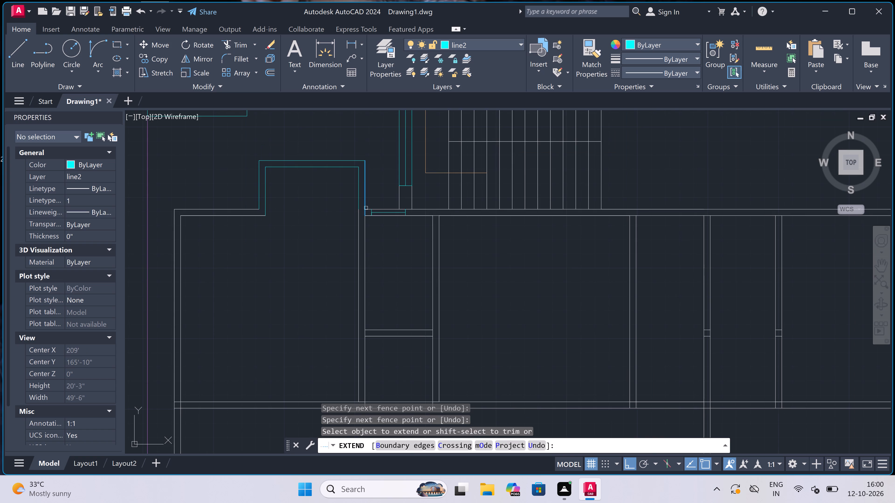
key("Escape")
Trim the white line crossing the wall thickness below the west outline's inner right leg.
scroll(342, 222, "up", 2)
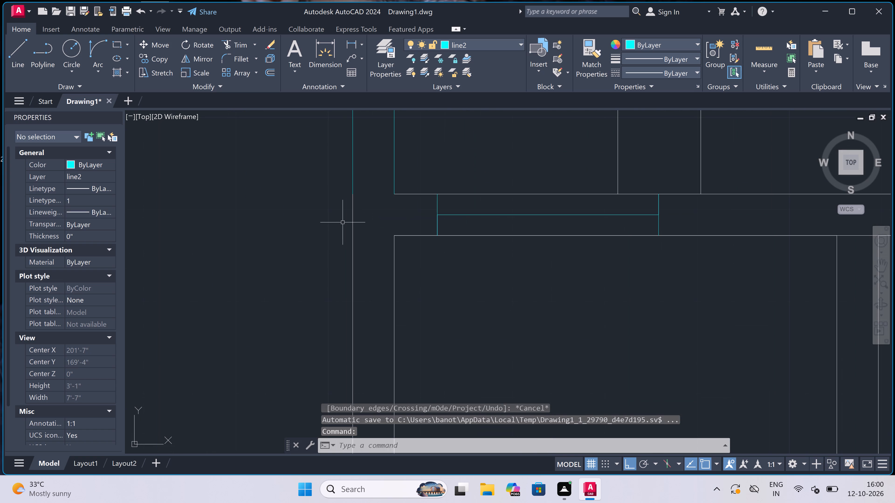
type("tr")
key("space")
left_click(355, 217)
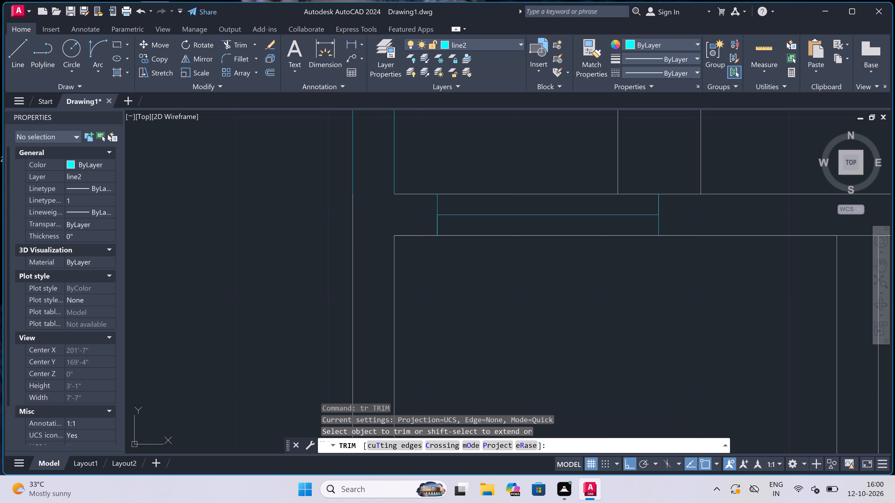
key("Escape")
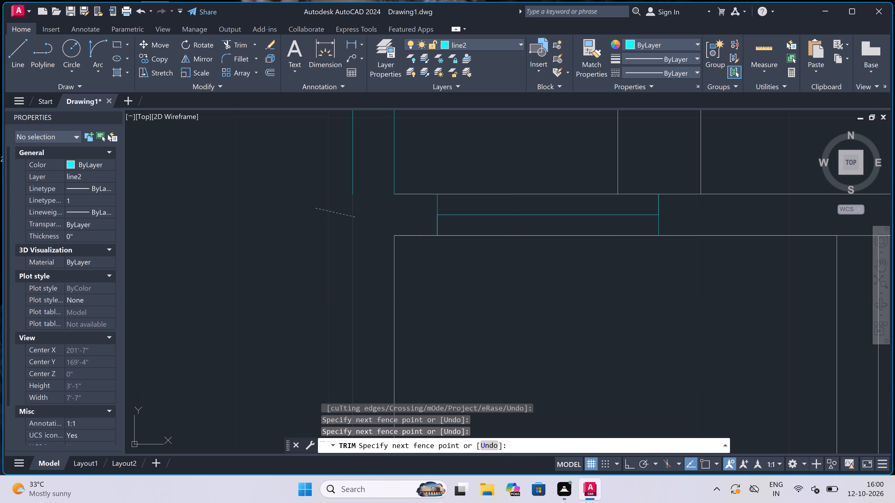
Draw a line2 segment across the wall thickness from the west outline's inner right leg to the room-side wall line.
key("l")
key("space")
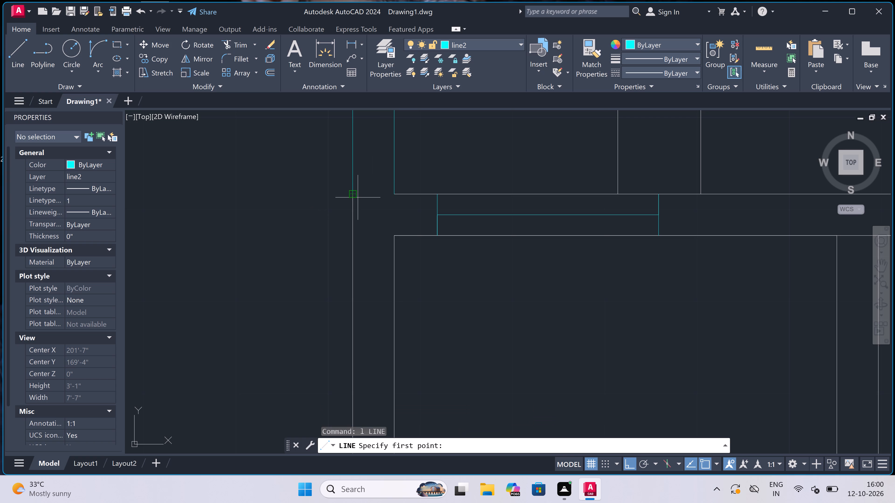
left_click_drag(351, 196, 351, 201)
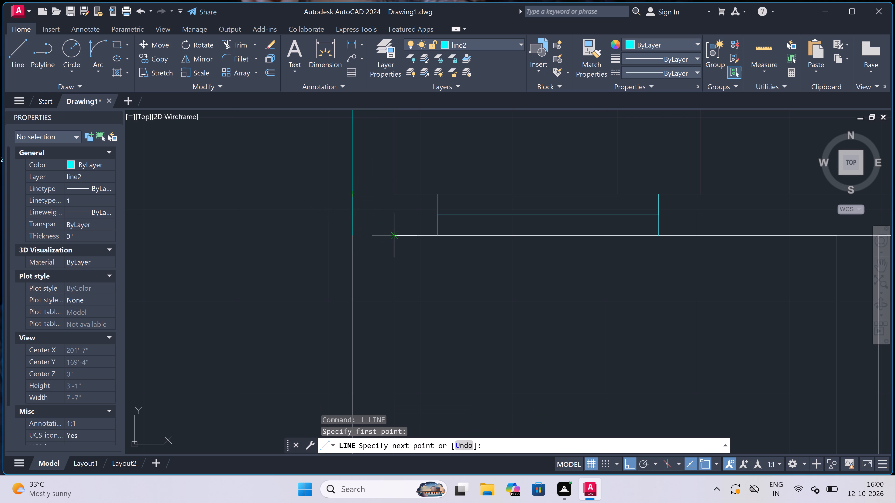
left_click(355, 237)
key("Escape")
Draw a vertical line2 line about 88' long southward from the projecting east wall corner, running outside the east wall.
scroll(314, 228, "down", 4)
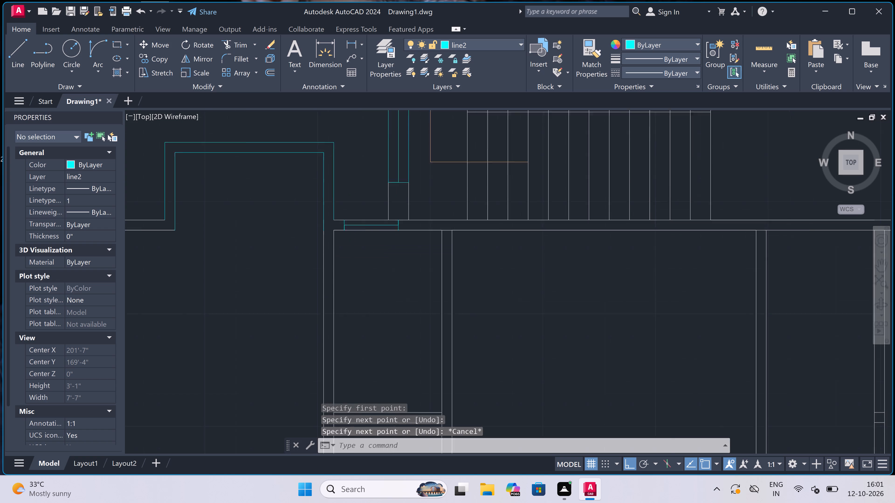
scroll(314, 228, "down", 3)
scroll(506, 231, "up", 3)
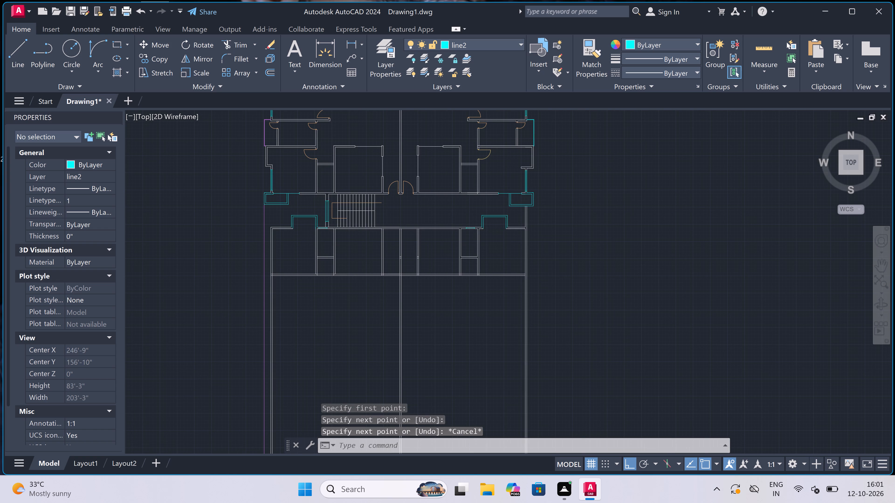
scroll(295, 223, "down", 3)
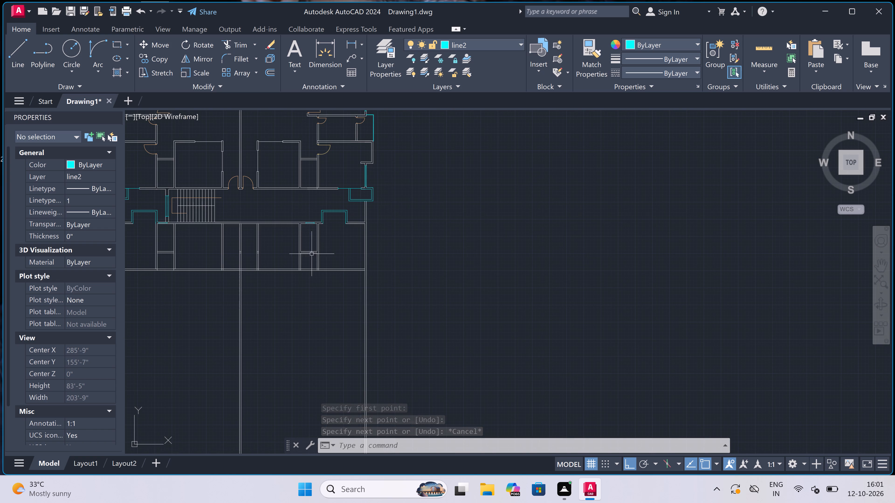
scroll(315, 257, "up", 2)
scroll(324, 244, "down", 2)
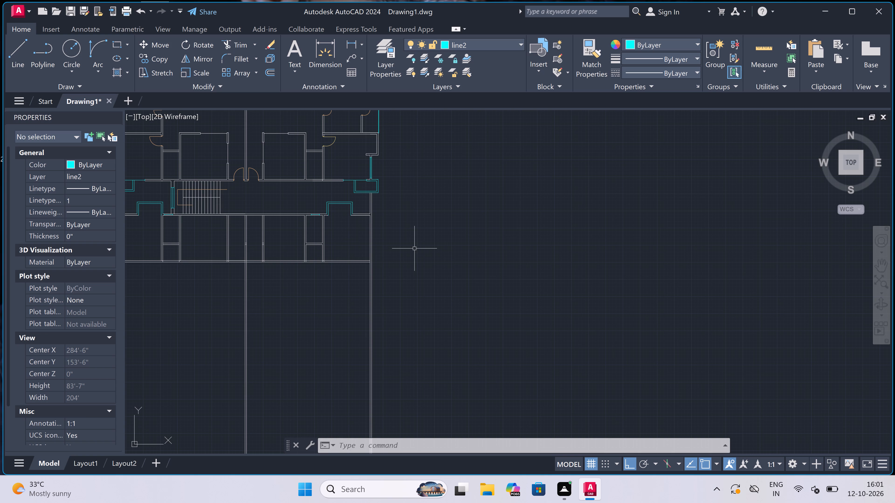
scroll(365, 220, "up", 2)
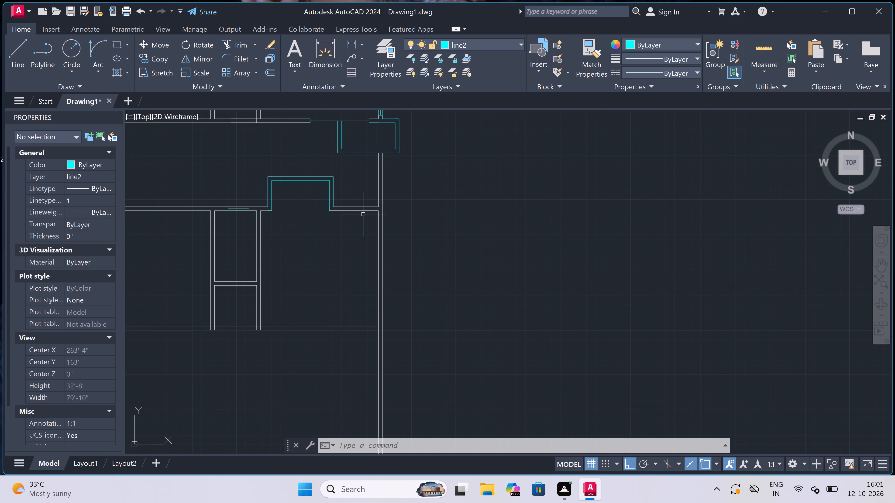
scroll(363, 214, "down", 3)
scroll(364, 204, "up", 2)
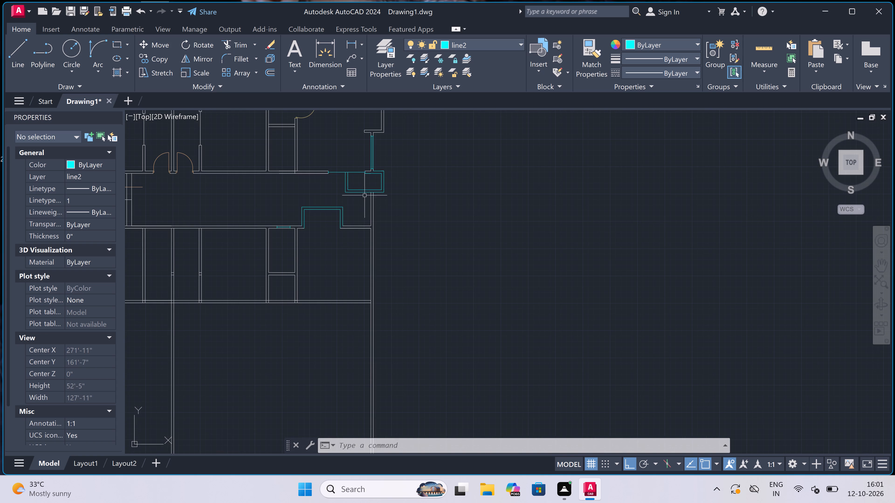
key("space")
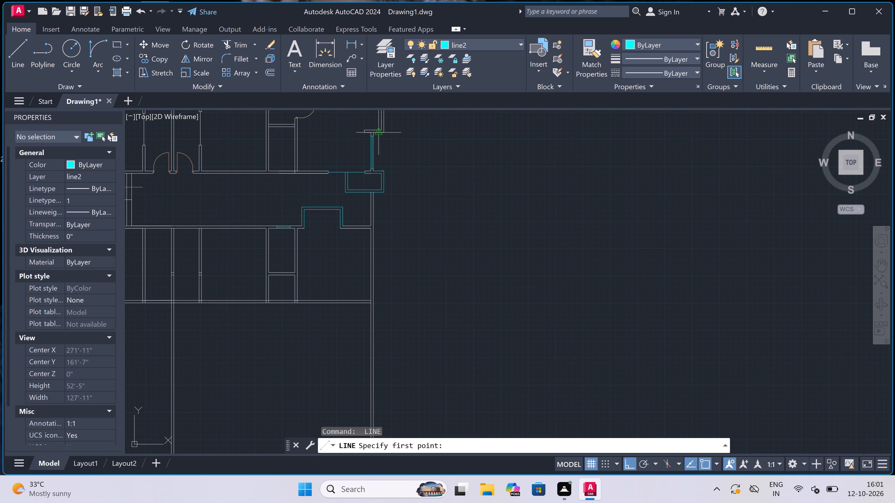
left_click(387, 133)
scroll(391, 259, "down", 2)
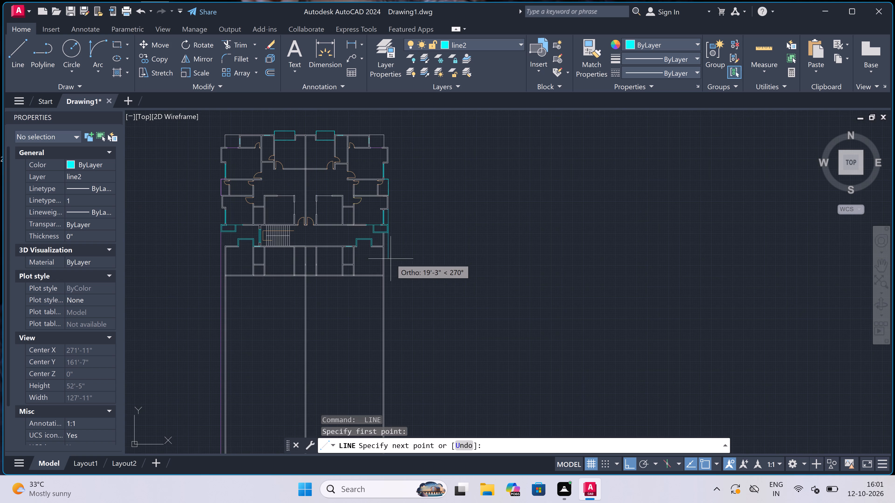
scroll(392, 312, "down", 2)
scroll(389, 348, "up", 3)
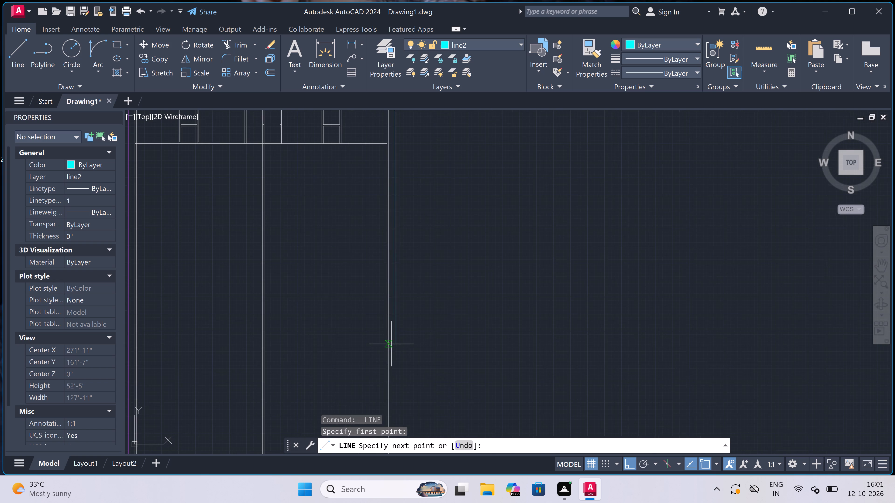
scroll(393, 395, "up", 3)
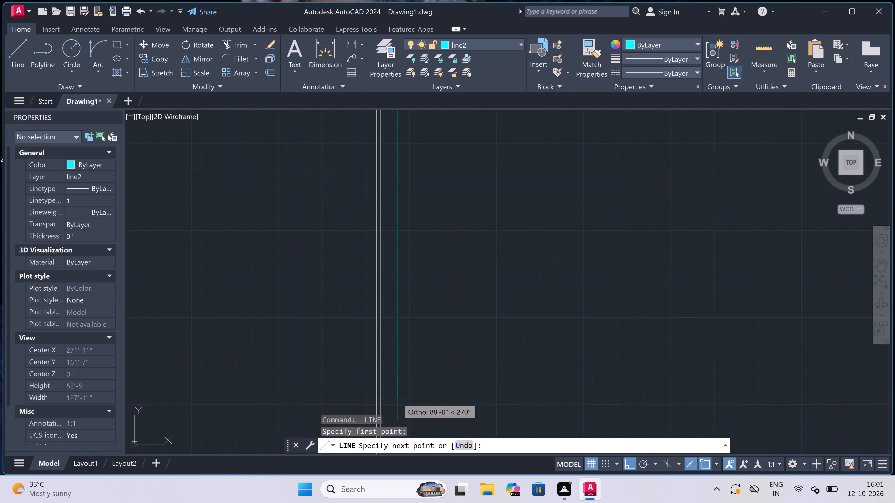
double_click(398, 398)
key("Escape")
Make layer 0 the current layer.
scroll(400, 393, "down", 4)
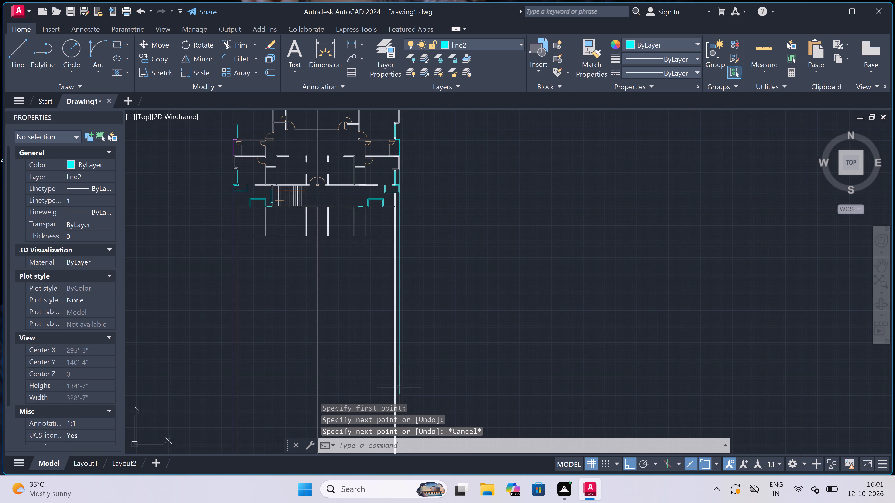
scroll(403, 167, "up", 3)
scroll(365, 348, "up", 3)
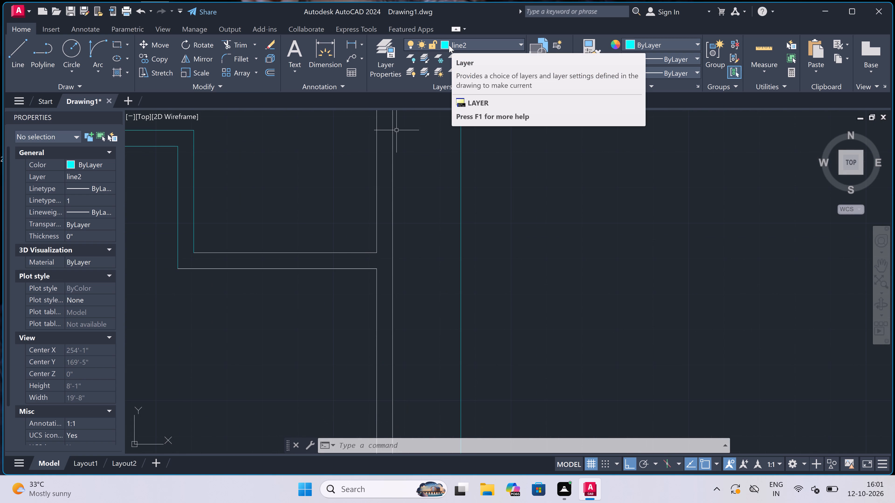
left_click(464, 41)
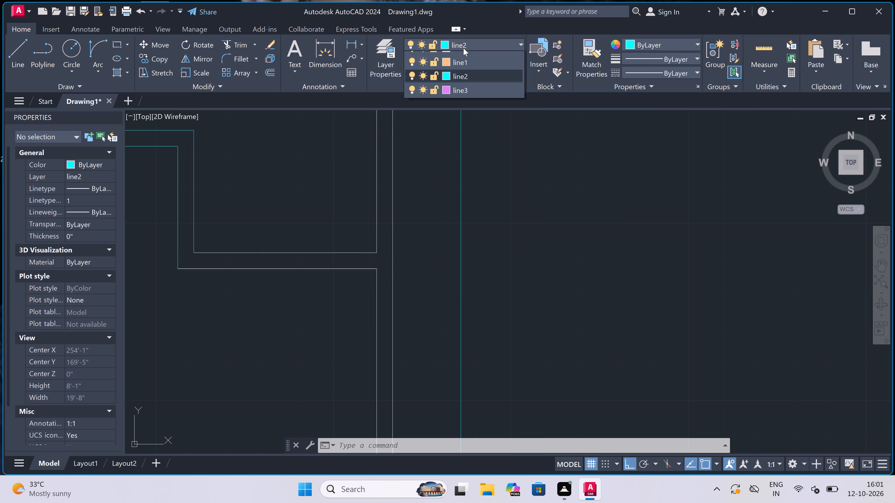
left_click(467, 56)
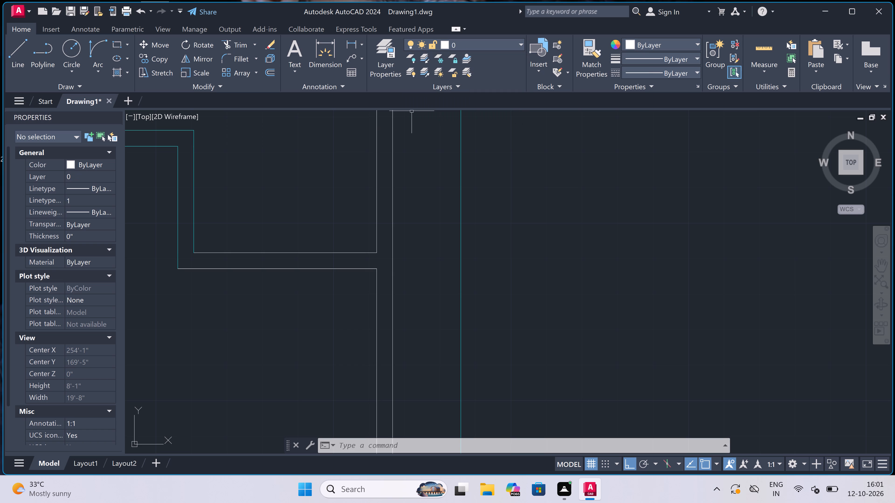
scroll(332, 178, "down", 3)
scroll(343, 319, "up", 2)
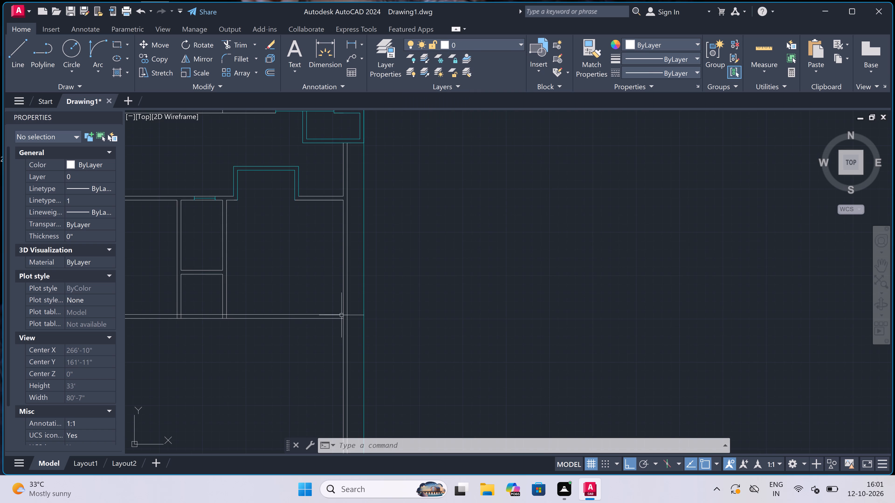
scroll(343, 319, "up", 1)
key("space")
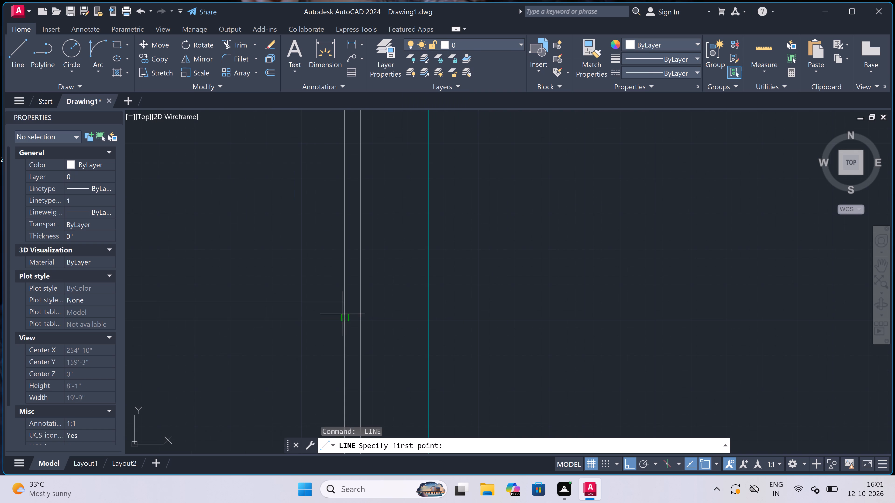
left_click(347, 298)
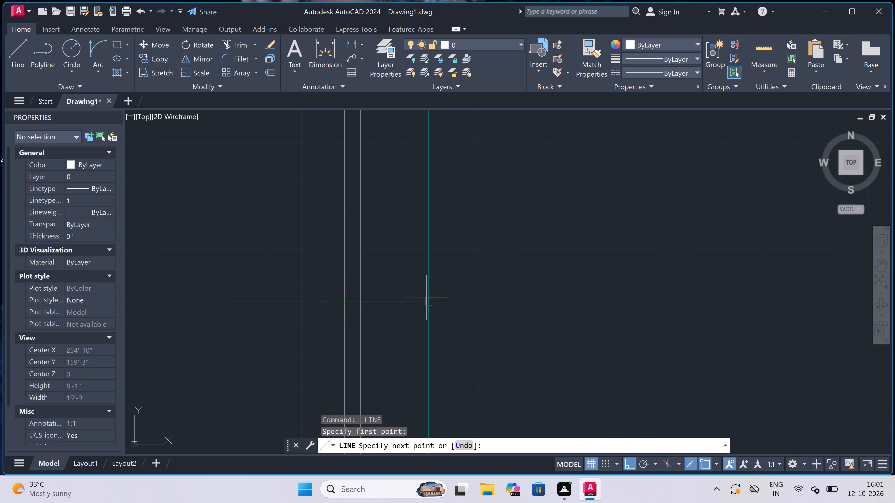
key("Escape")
From the southeast room's south wall, draw a line east to the line2 guide, 5' north, and back to the east wall's inner face.
key("space")
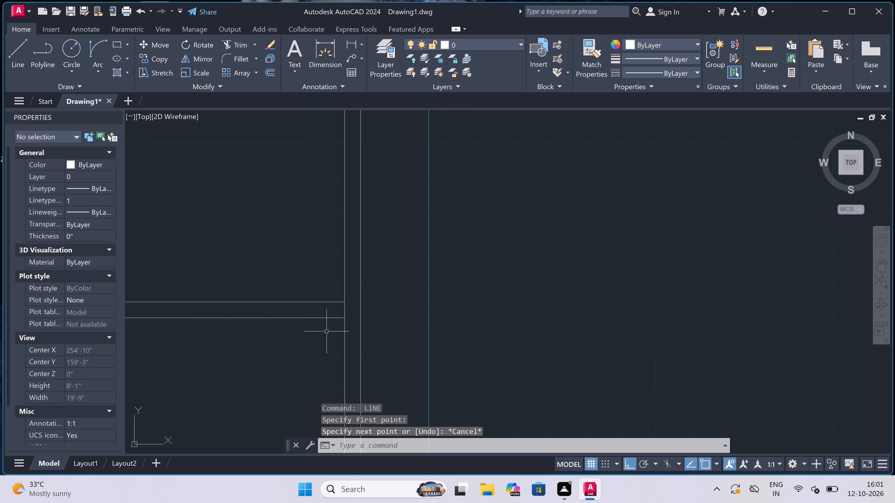
left_click(343, 323)
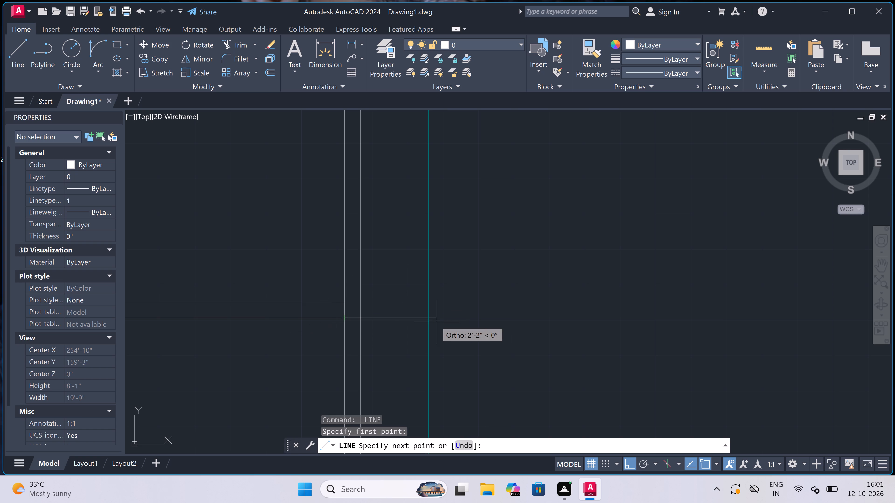
left_click(431, 319)
scroll(420, 259, "down", 3)
scroll(427, 239, "up", 3)
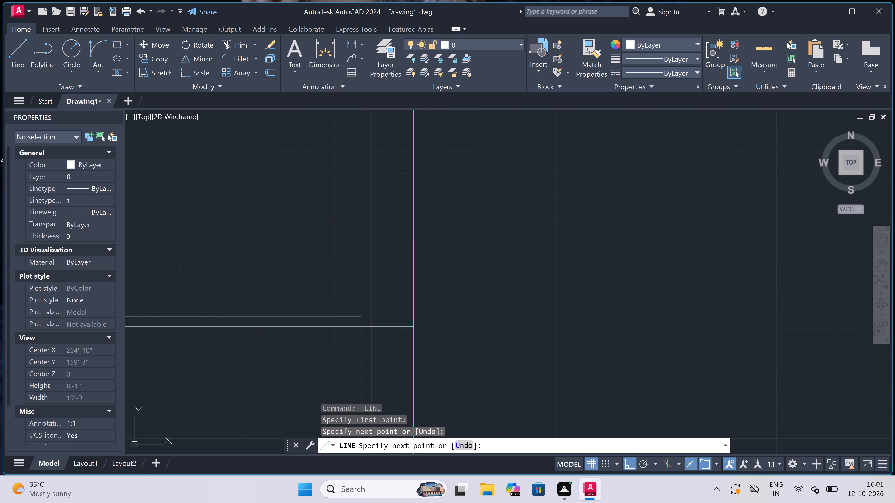
type("5'")
key("space")
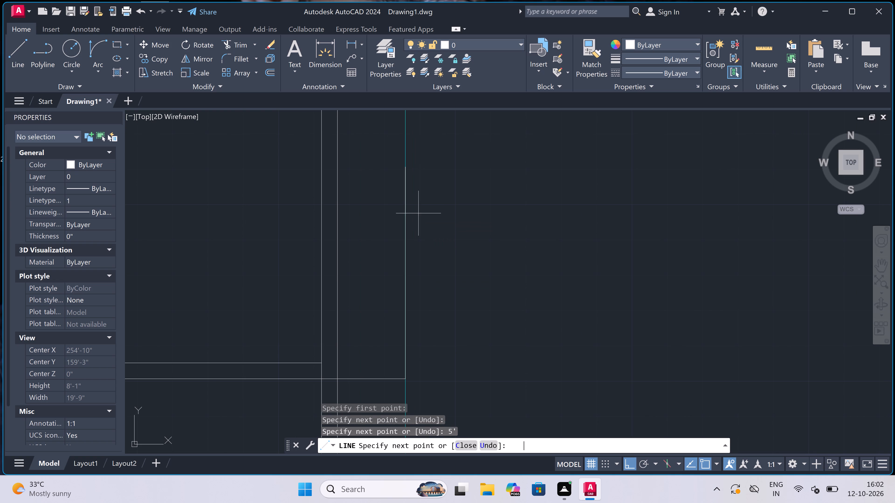
left_click(322, 166)
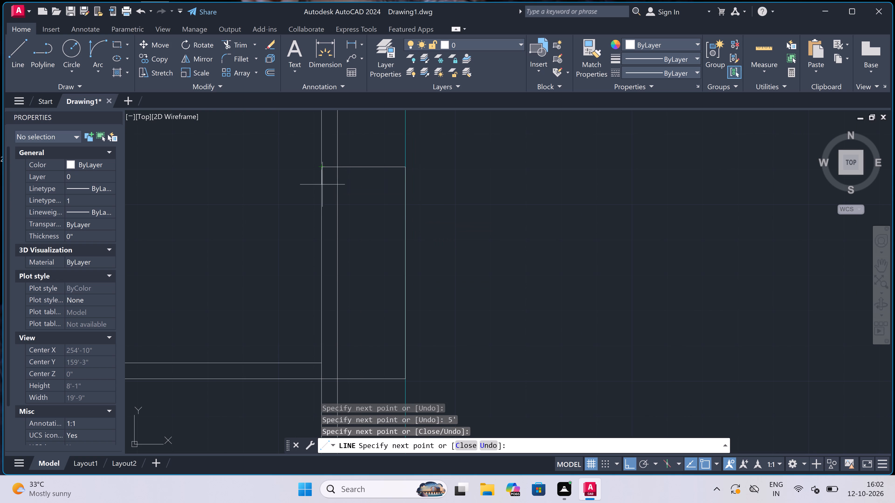
Continue with the projection's inner outline, offset 4.5" from its north, east and south sides, ending at the east wall's inner face.
type("4.5\"")
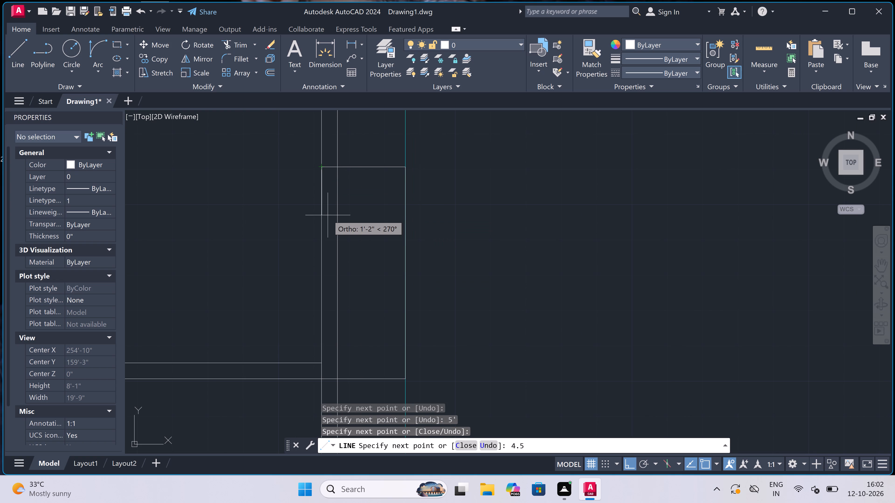
key("space")
left_click(405, 182)
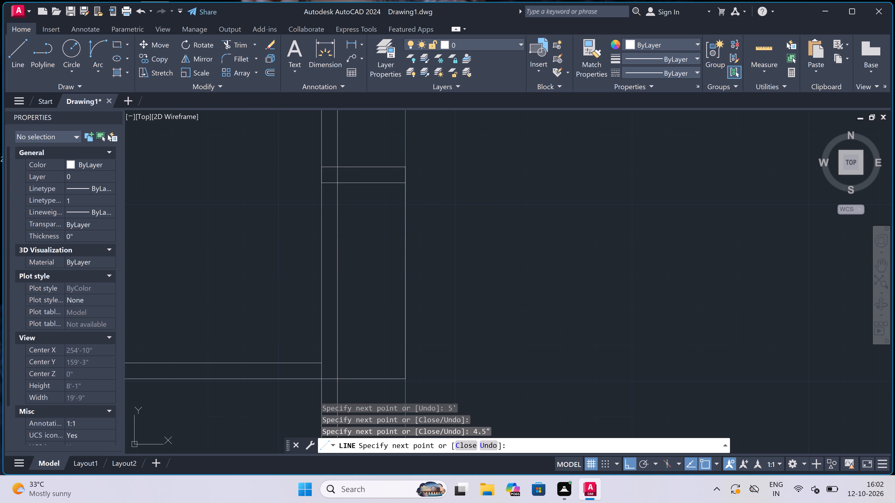
type("4.5\"")
key("space")
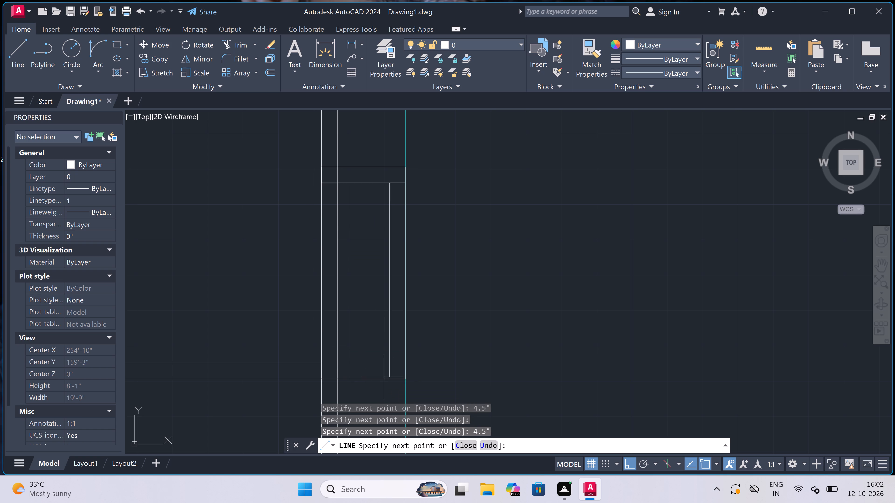
left_click_drag(391, 379, 393, 377)
type("4.5\"")
key("space")
left_click(324, 366)
key("Escape")
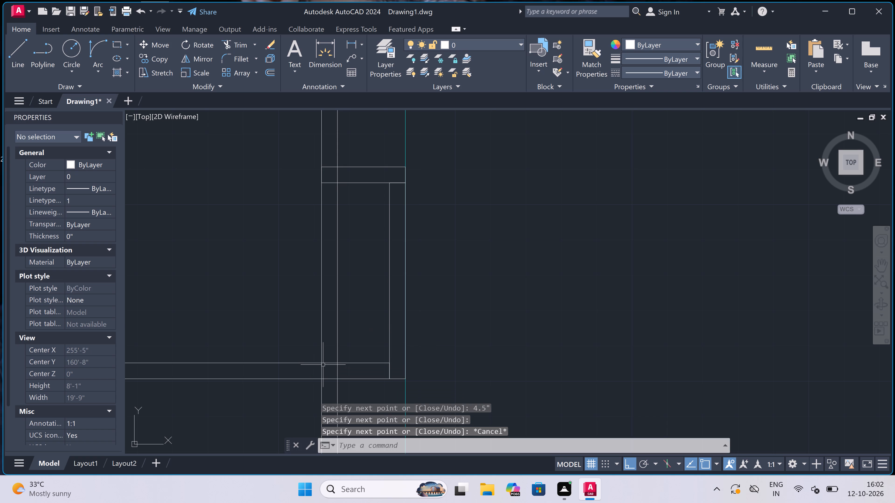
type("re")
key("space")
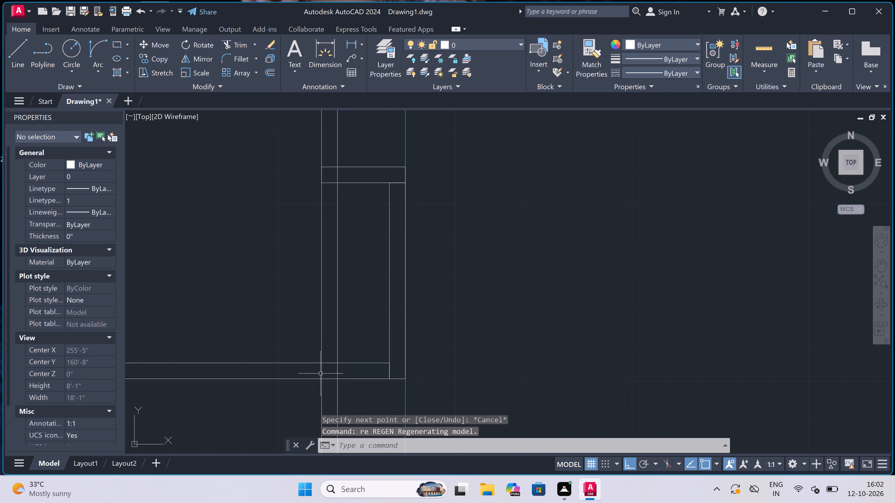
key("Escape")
Trim both faces of the southeast room's east wall where they cross the projection's south wall and interior.
key("t")
key("r")
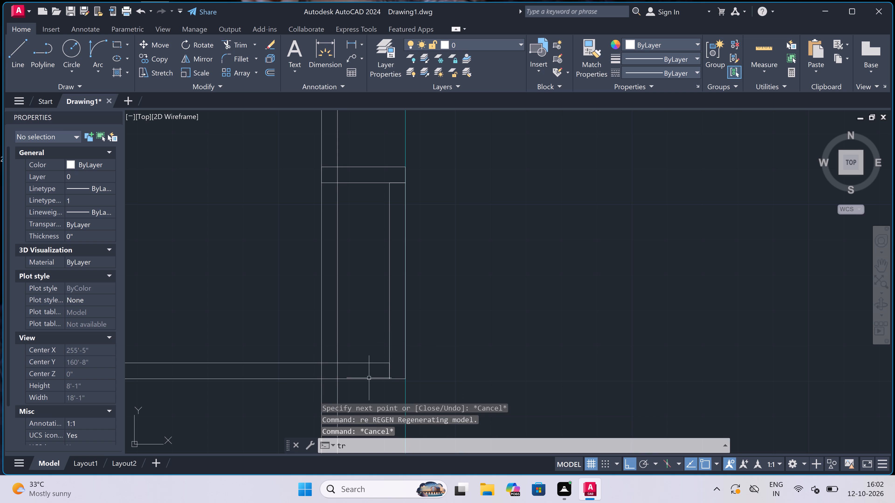
key("space")
left_click(393, 368)
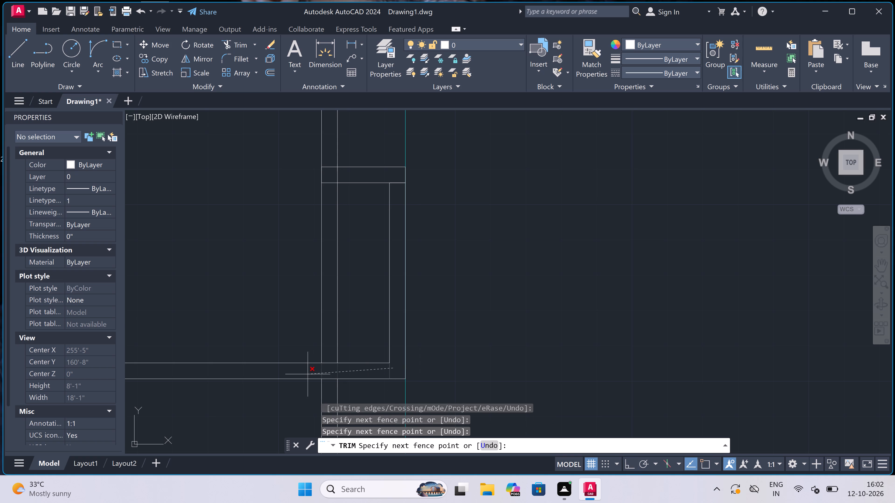
left_click(299, 373)
left_click(354, 331)
double_click(296, 335)
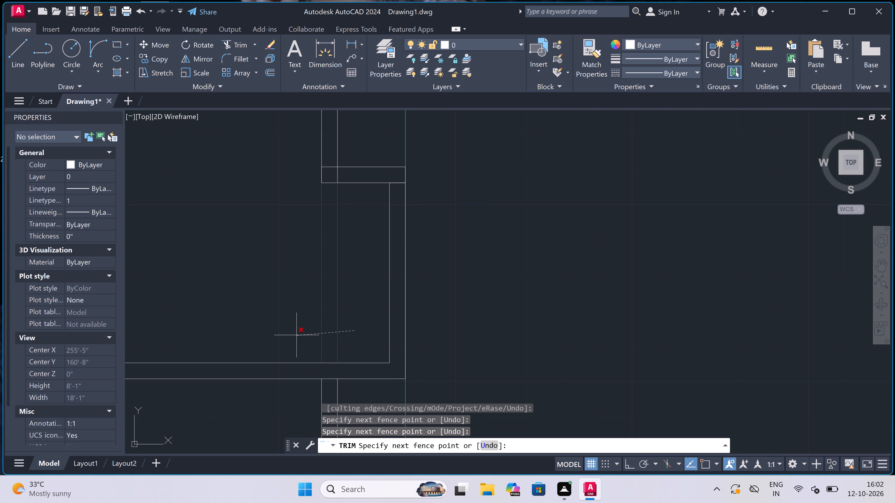
left_click(335, 217)
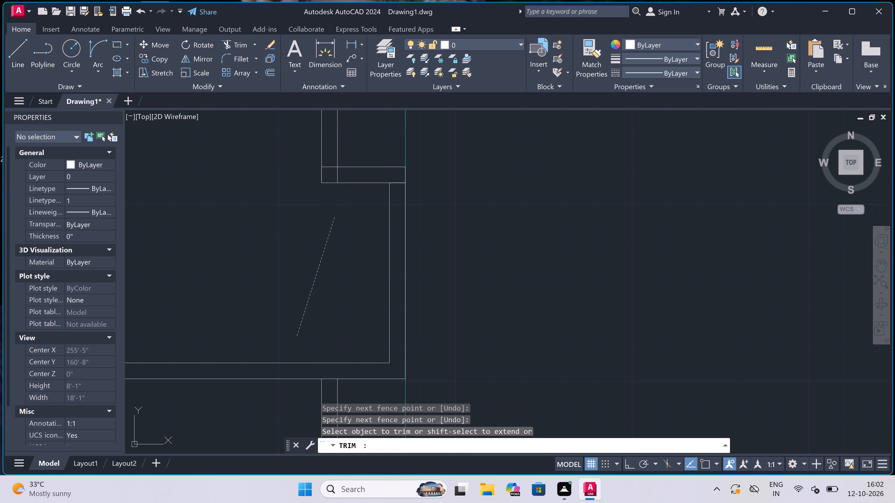
Trim the overlapping line ends at the projection's north wall, at its northeast corner and where the east wall's outer face crosses it.
scroll(342, 174, "up", 2)
left_click_drag(319, 178, 329, 180)
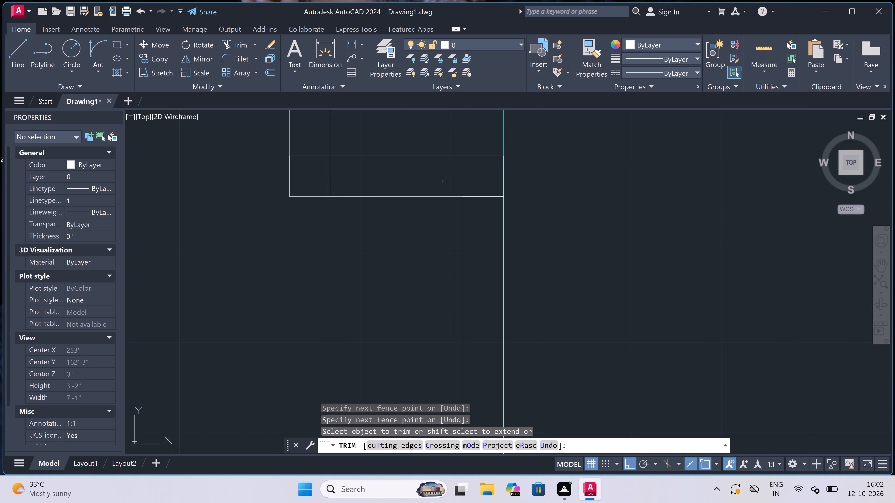
left_click_drag(467, 178, 470, 185)
left_click(493, 233)
left_click_drag(323, 171, 337, 177)
left_click(409, 175)
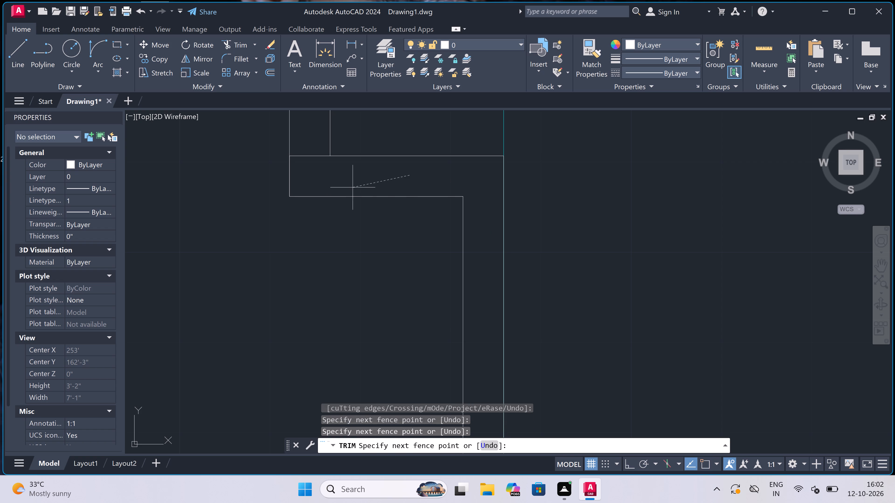
left_click(353, 180)
scroll(354, 180, "down", 3)
key("Escape")
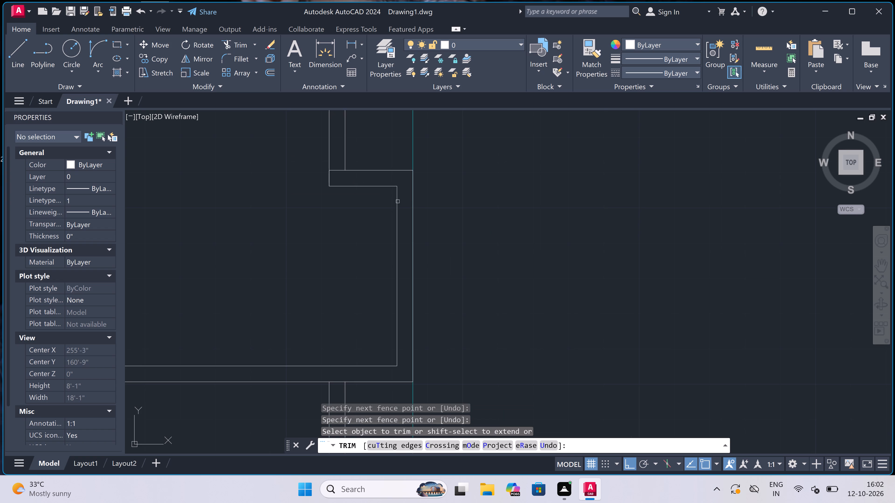
Trim the line2 guide from the projection's north edge southward along its east side.
scroll(409, 201, "up", 1)
left_click(413, 198)
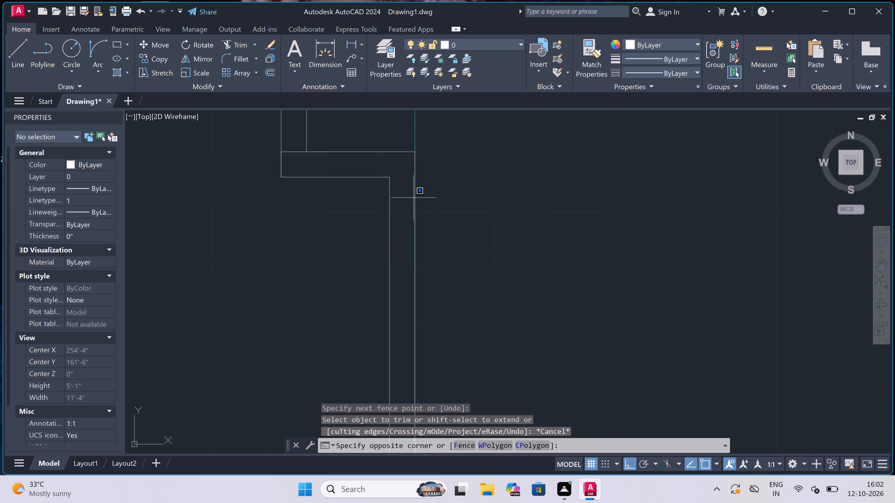
left_click(425, 192)
type("tr")
key("space")
left_click(409, 215)
left_click(430, 207)
scroll(430, 207, "down", 4)
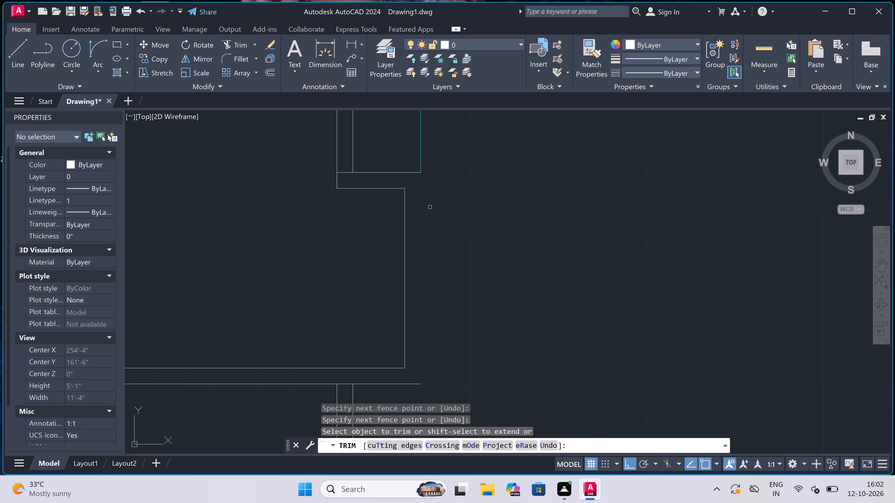
scroll(433, 216, "up", 3)
key("Escape")
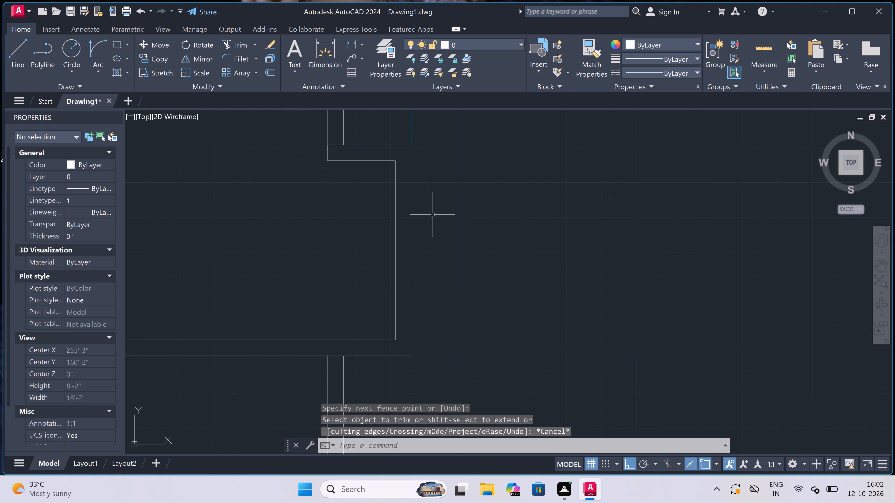
Draw the projection's outer east side on layer 0, from its northeast corner to its southeast corner.
key("l")
key("Escape")
type("l")
key("space")
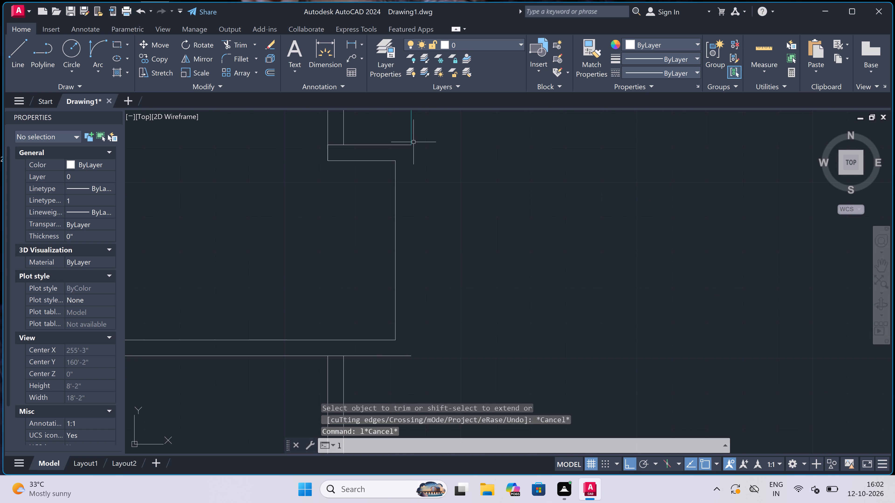
left_click_drag(412, 143, 412, 150)
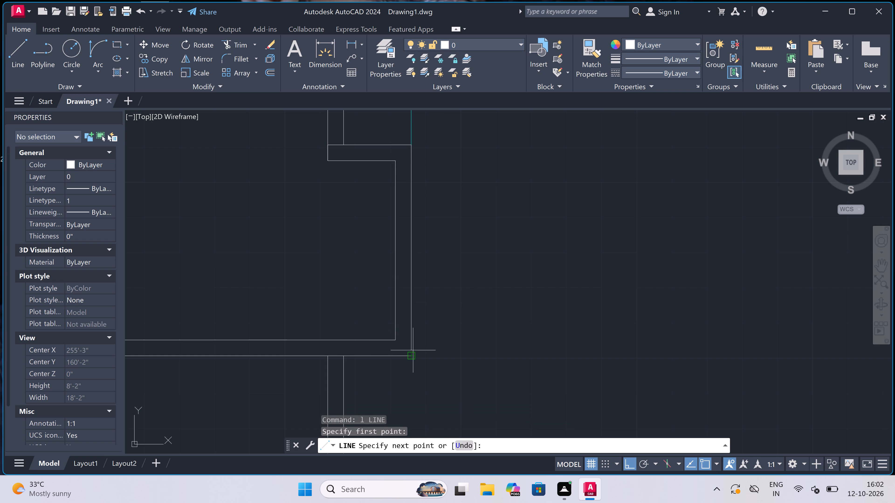
left_click(411, 354)
key("Escape")
Trim the projection's outer north line across the east wall's thickness to open the wall junction.
scroll(350, 319, "down", 4)
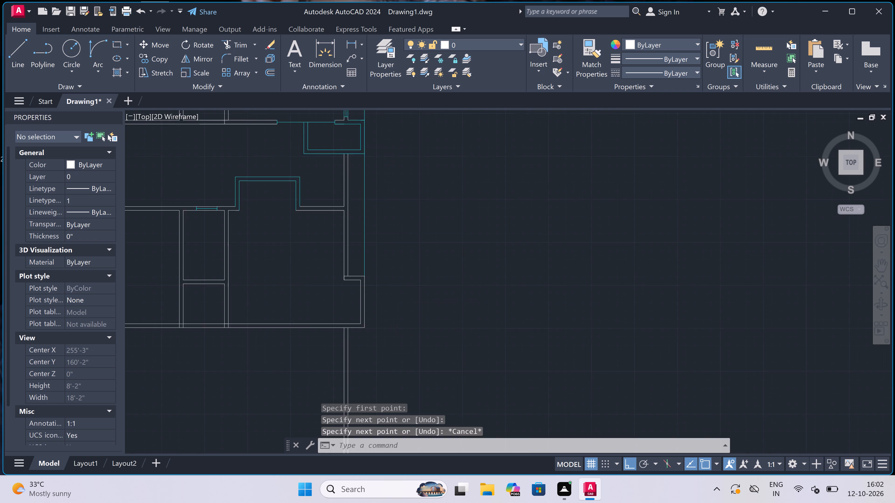
scroll(348, 288, "up", 4)
scroll(349, 315, "up", 2)
key("t")
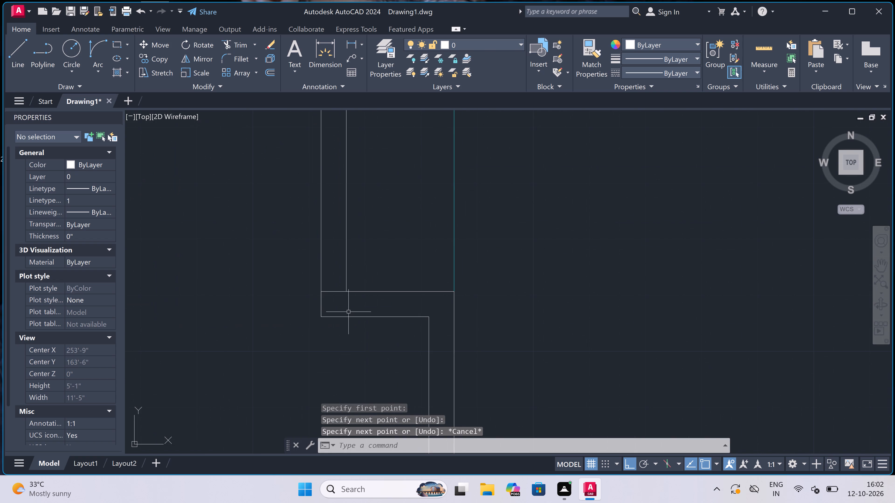
key("r")
key("space")
left_click(336, 304)
left_click(332, 282)
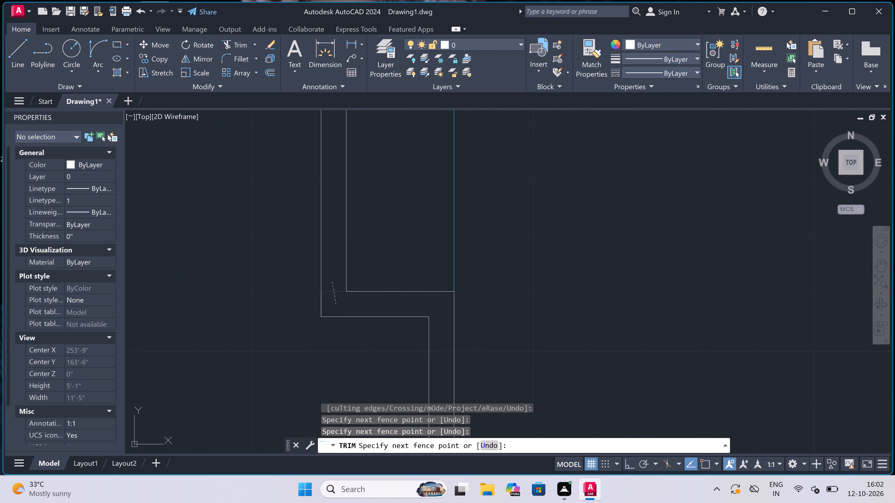
key("Escape")
Make line2 the current layer.
scroll(333, 296, "down", 6)
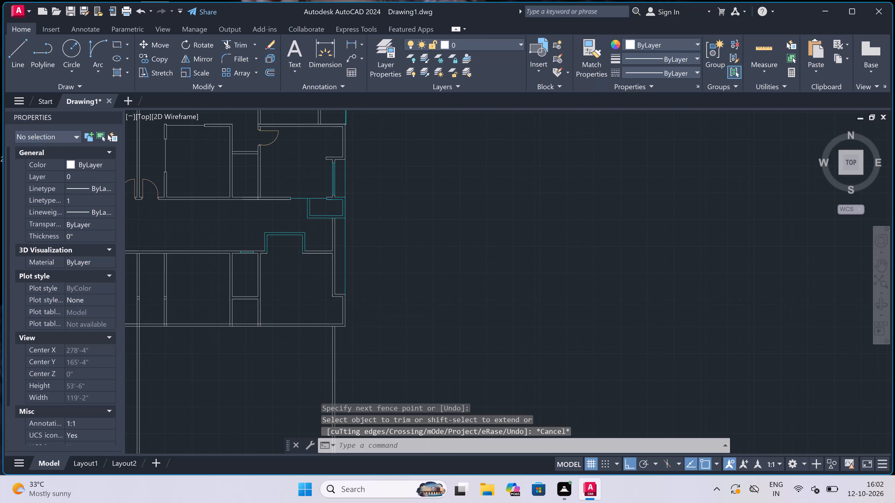
left_click(486, 38)
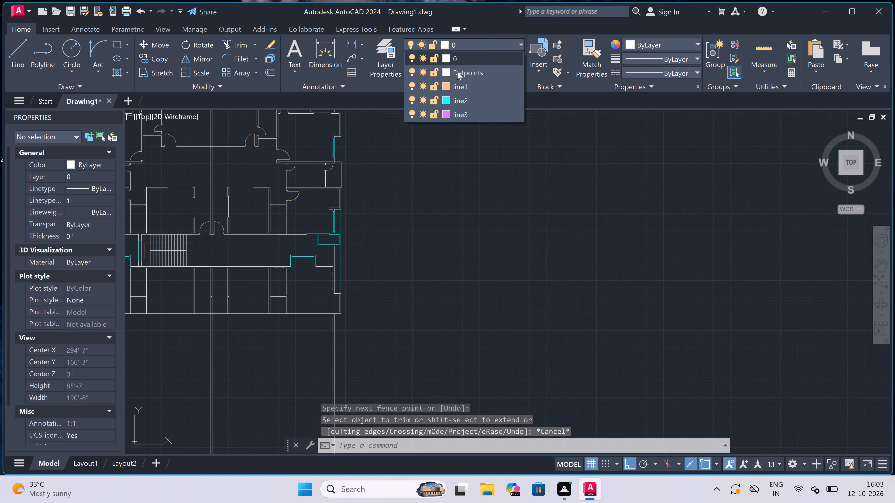
left_click(457, 98)
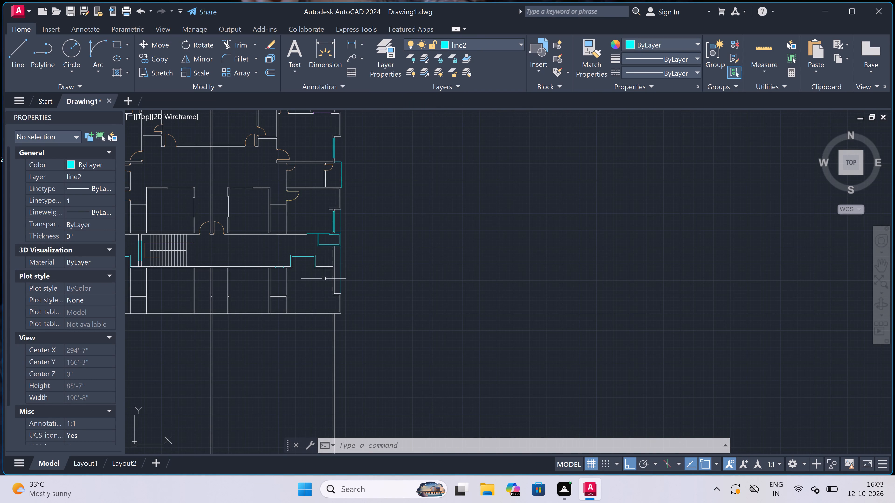
North of the projection, draw a line across the east wall, 5' north along its centre, and another across both faces.
scroll(342, 278, "up", 2)
scroll(271, 300, "up", 1)
scroll(329, 271, "up", 1)
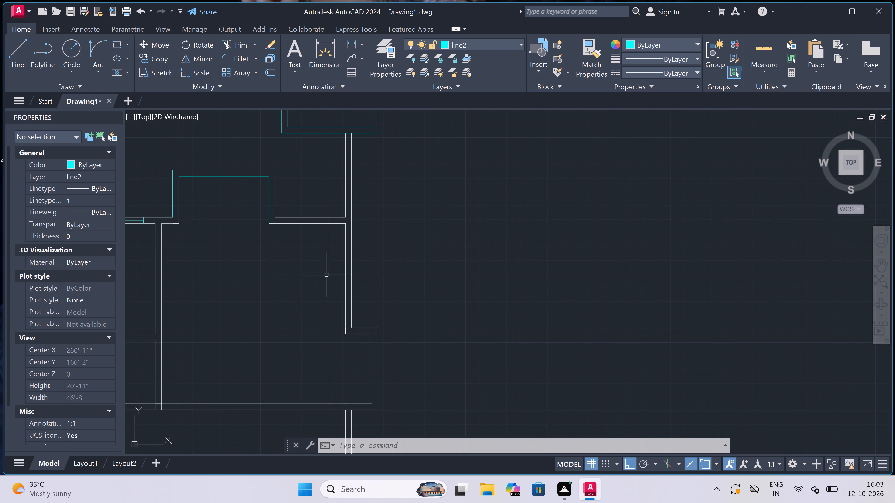
key("l")
key("space")
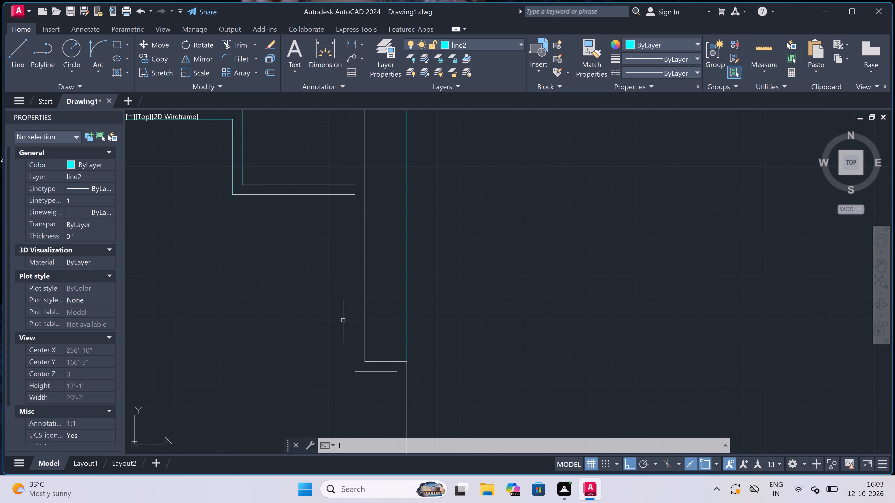
left_click(351, 337)
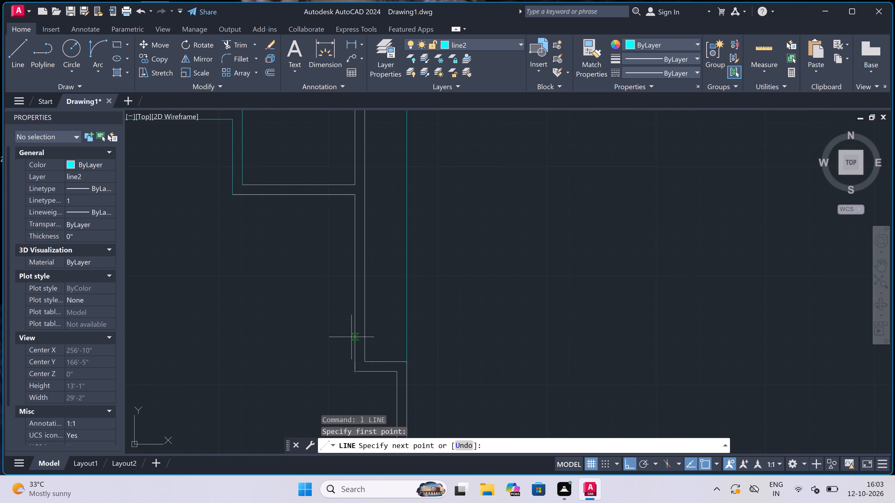
left_click(365, 335)
left_click(358, 336)
type("5'")
key("space")
scroll(328, 214, "up", 2)
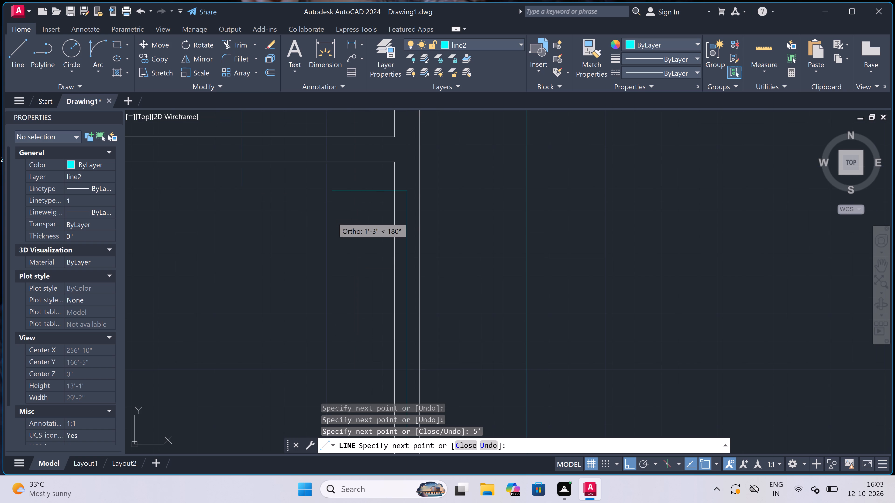
scroll(422, 197, "up", 1)
left_click(418, 189)
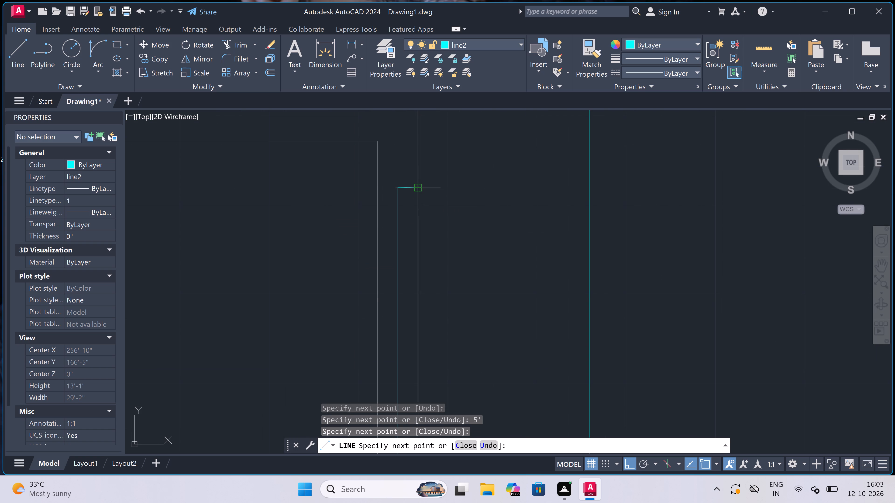
left_click(378, 189)
key("Escape")
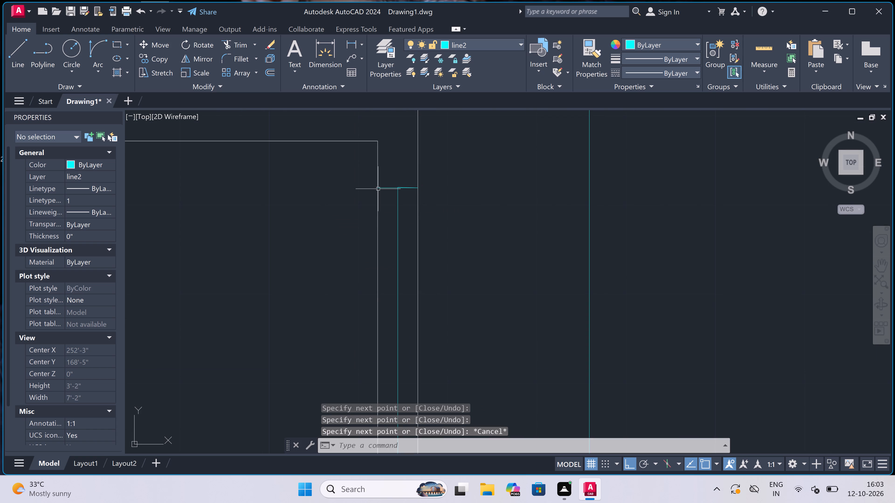
Trim the east wall's inner and outer face lines between the two ends of the 5' opening.
type("tr")
key("space")
scroll(378, 189, "down", 2)
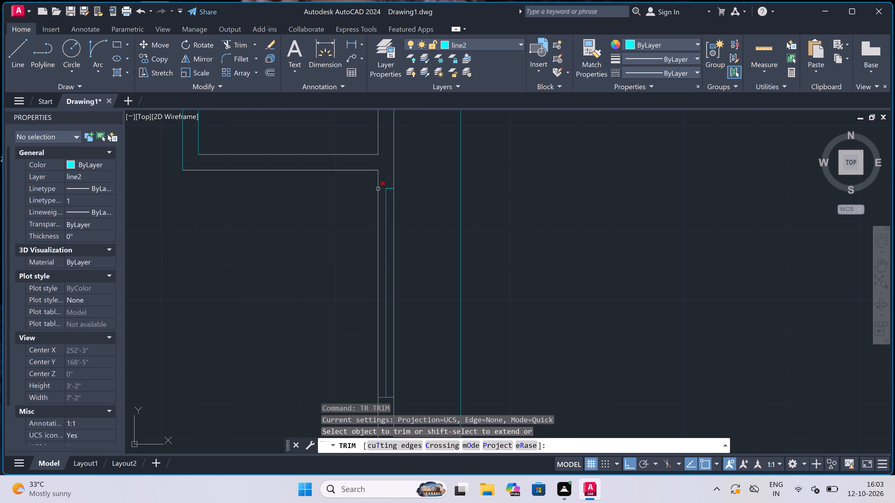
scroll(368, 227, "down", 2)
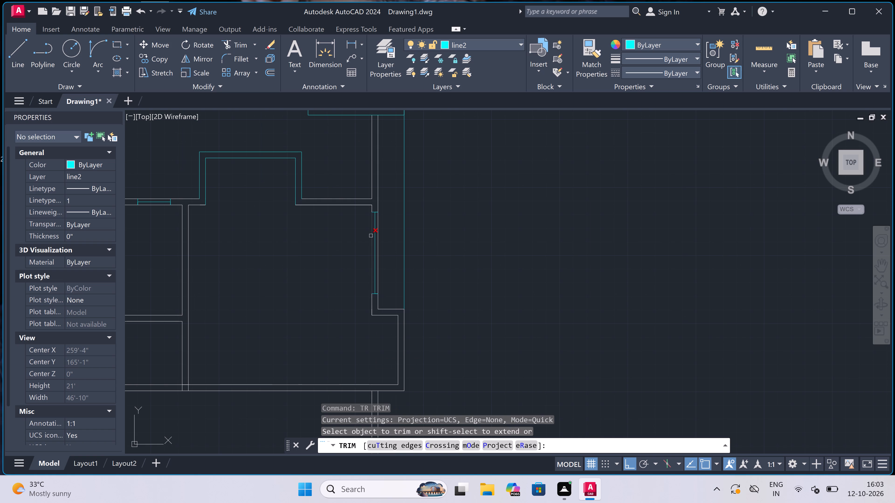
left_click(371, 236)
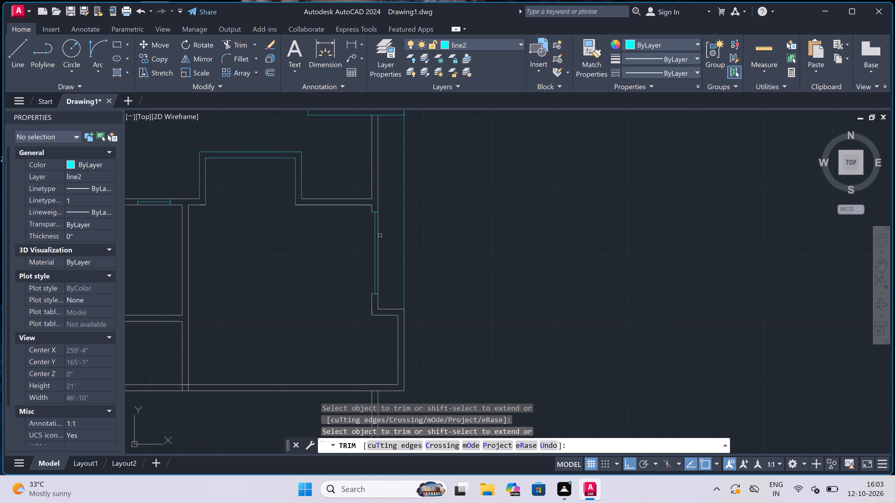
double_click(379, 233)
key("Escape")
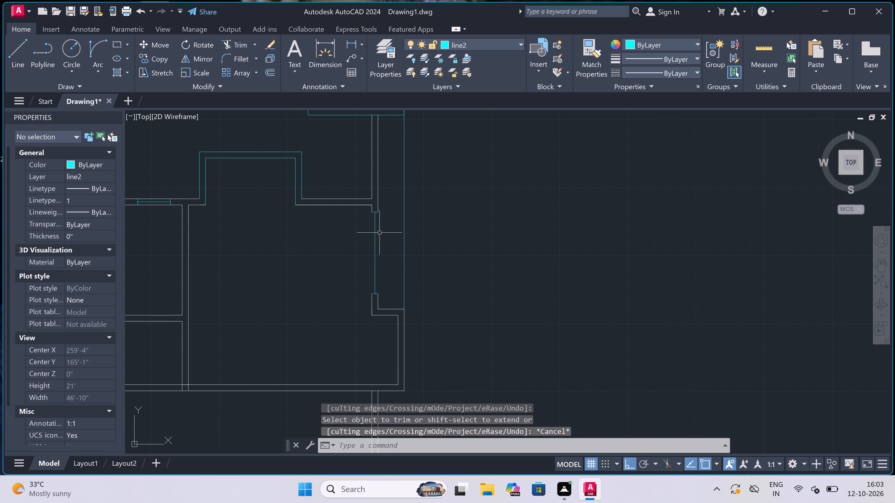
Draw line2 lines along the outer and inner wall faces between the two ends of the 5' window opening.
key("l")
key("space")
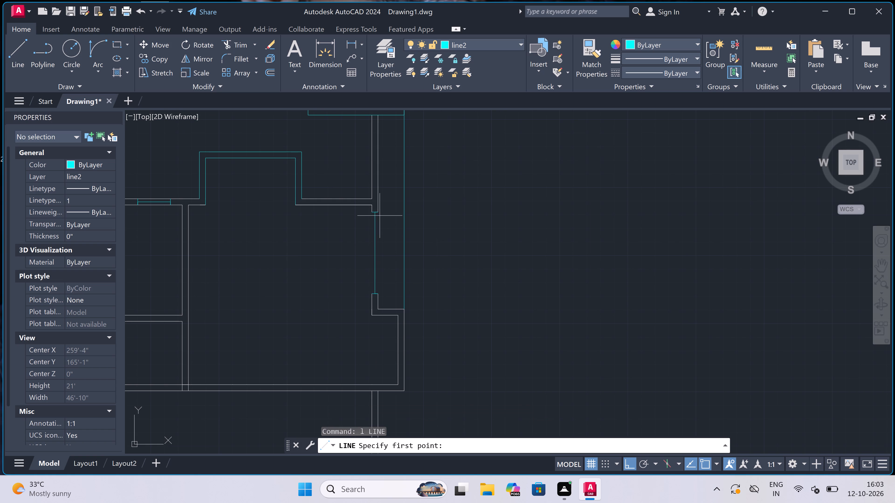
double_click(381, 214)
scroll(379, 287, "up", 2)
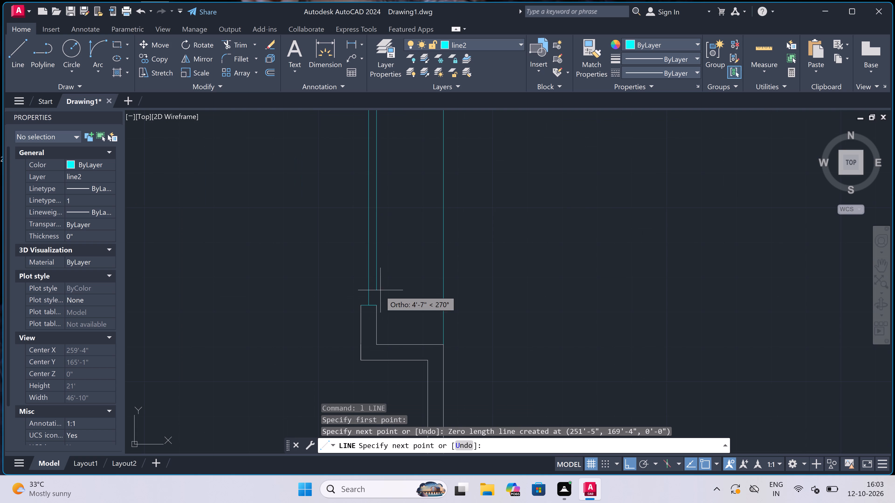
left_click(377, 304)
key("Escape")
key("space")
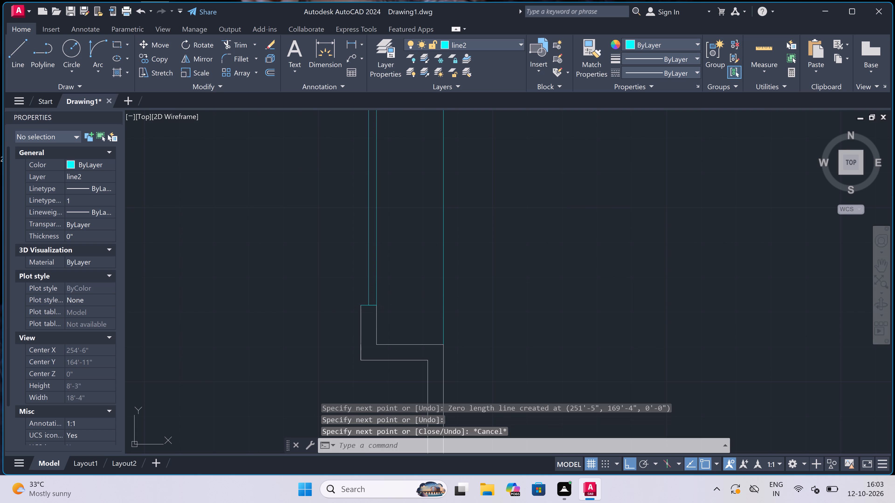
left_click(361, 303)
scroll(361, 302, "down", 2)
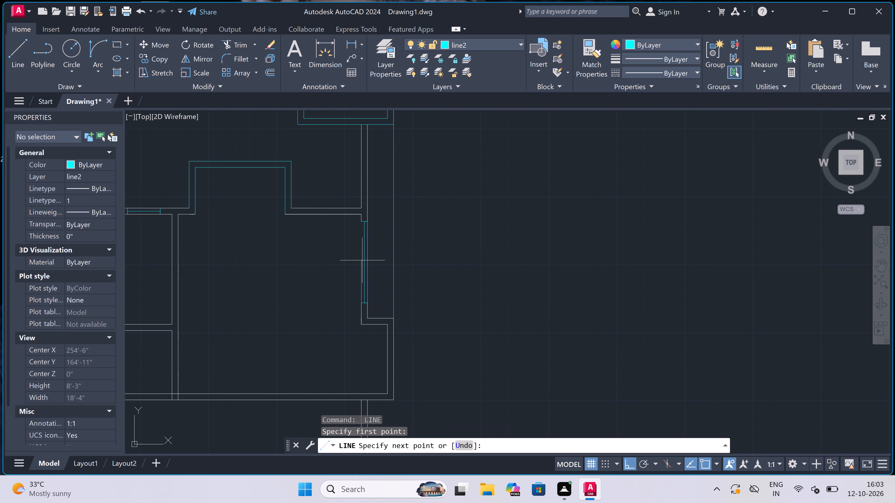
scroll(362, 227, "up", 4)
left_click(357, 190)
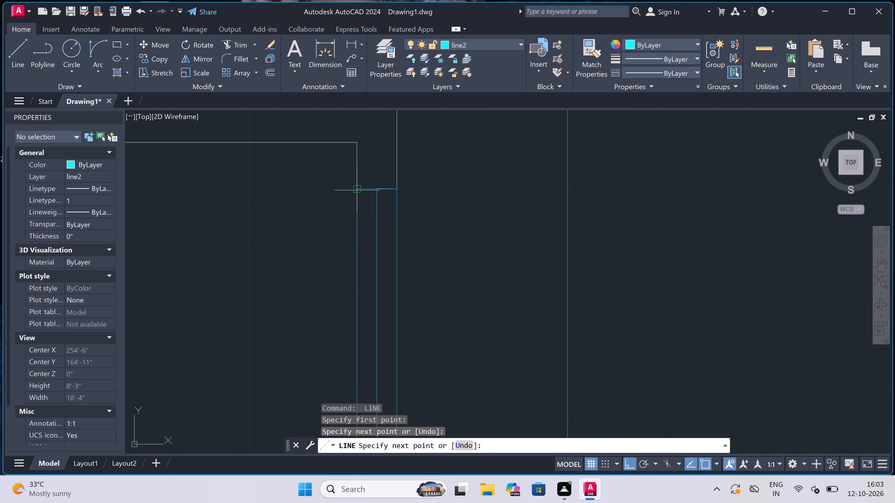
Make line1 the current layer.
key("Escape")
scroll(332, 235, "down", 4)
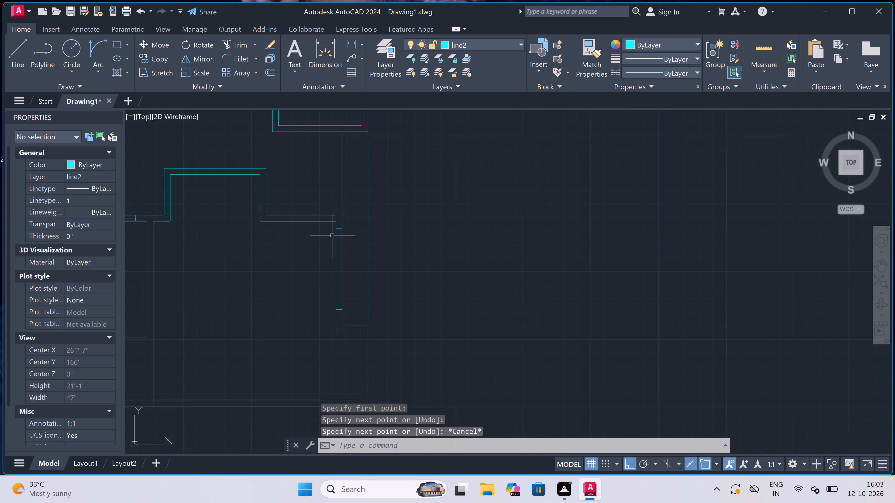
scroll(332, 235, "down", 2)
scroll(322, 266, "up", 1)
scroll(321, 266, "down", 2)
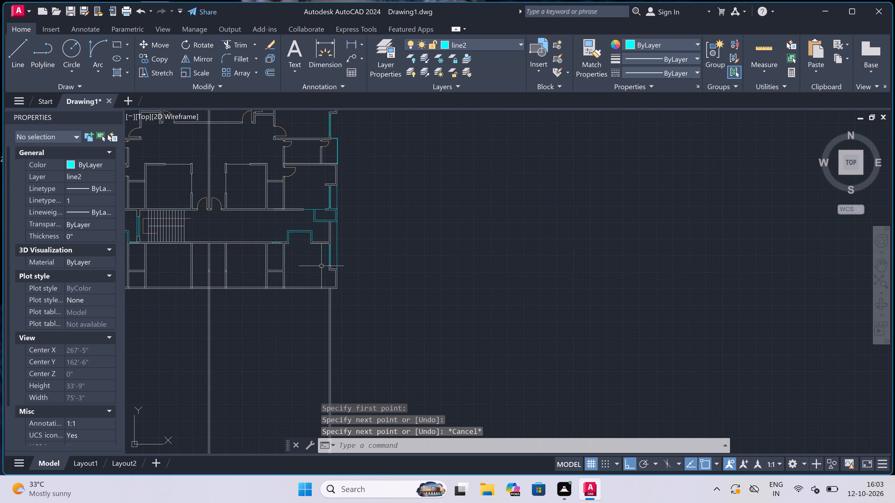
scroll(265, 247, "down", 2)
scroll(244, 240, "up", 2)
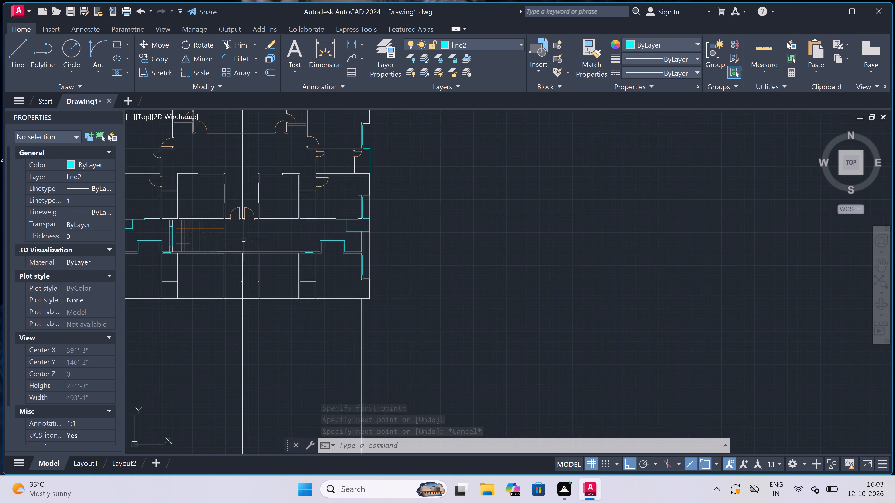
scroll(221, 259, "up", 4)
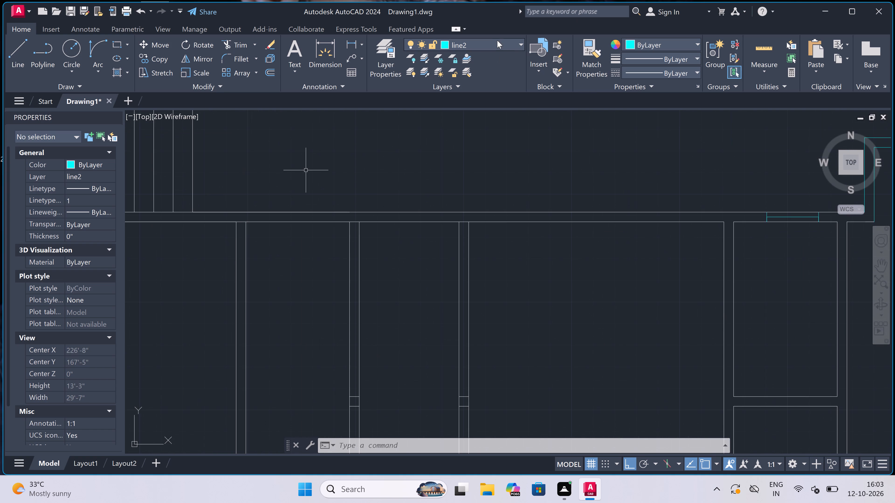
left_click(493, 47)
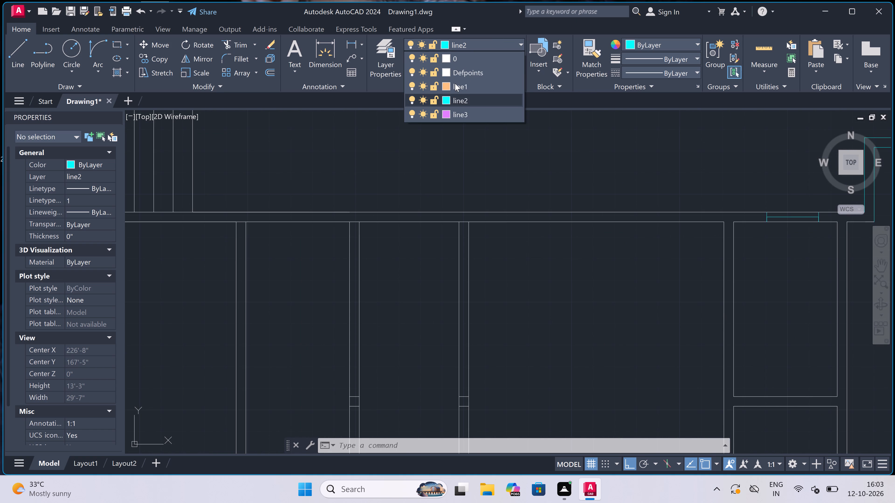
left_click(455, 83)
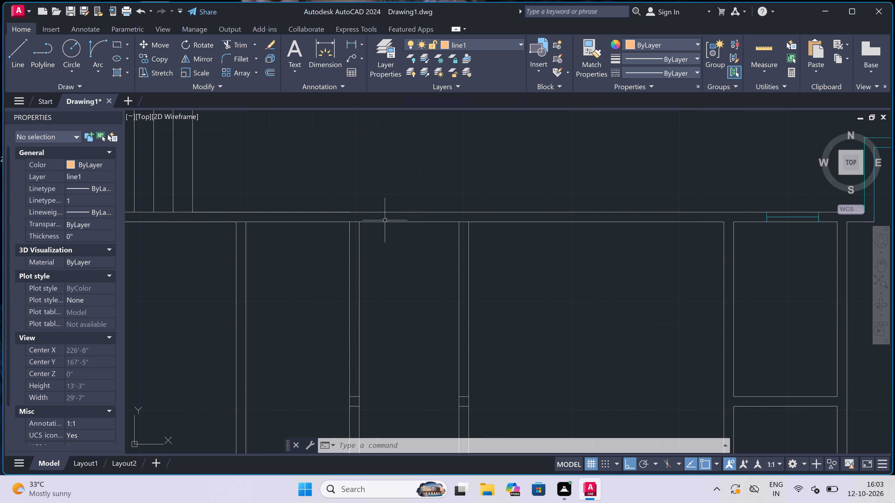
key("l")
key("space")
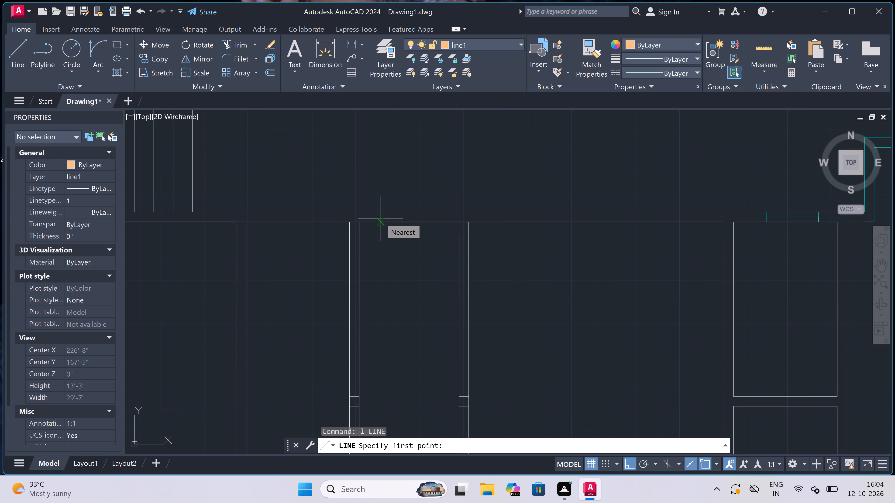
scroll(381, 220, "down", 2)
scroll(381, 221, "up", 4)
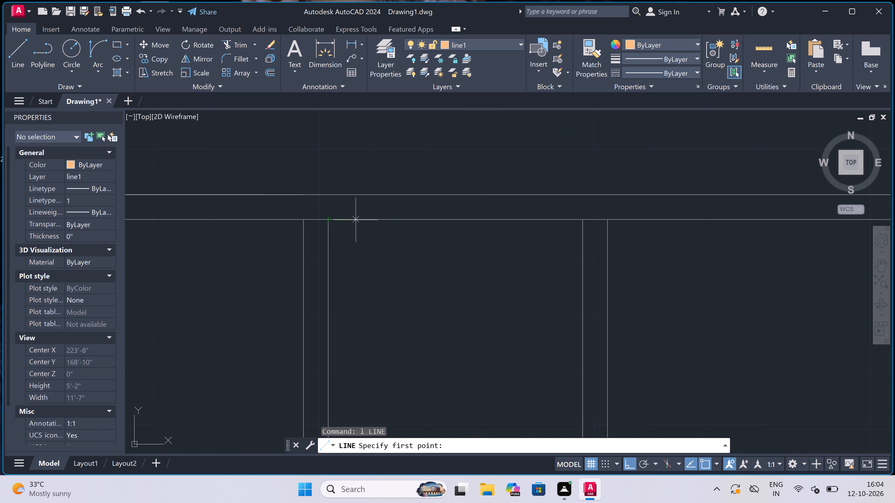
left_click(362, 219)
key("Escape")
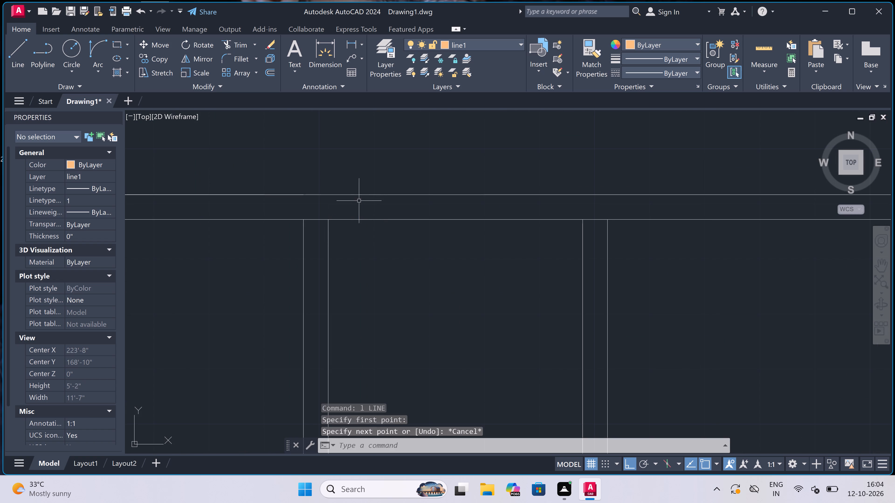
Just east of the partition, draw a door jamb across the corridor's south wall, 2" east from its midpoint, and a 3' leaf south.
key("space")
left_click_drag(345, 220, 344, 216)
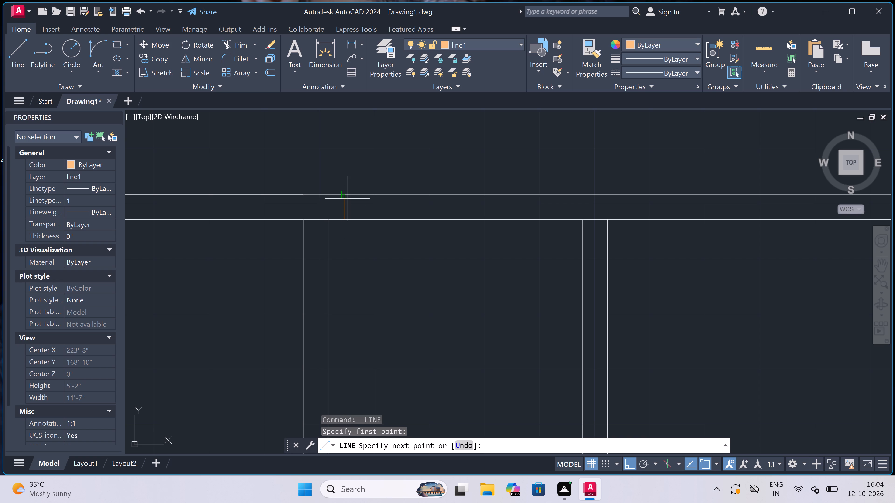
left_click(347, 199)
left_click_drag(347, 207, 357, 210)
type("2\"")
key("space")
type("3'")
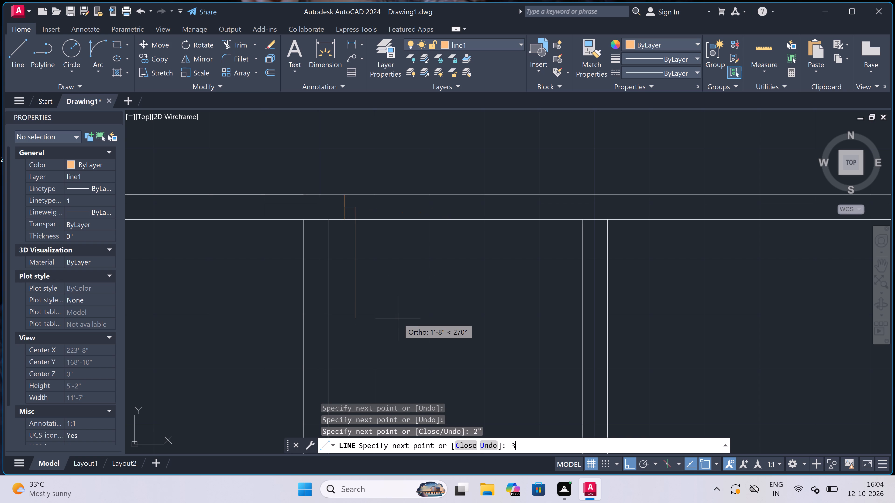
key("space")
key("Escape")
Draw the opposite door jamb line across the same wall, with a 2" stub running west from its midpoint.
key("space")
scroll(425, 218, "down", 3)
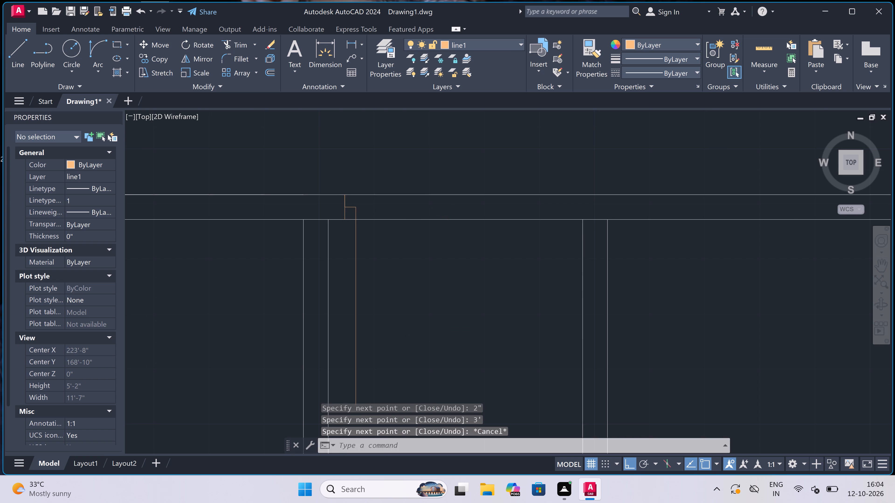
scroll(449, 232, "up", 1)
scroll(455, 211, "up", 1)
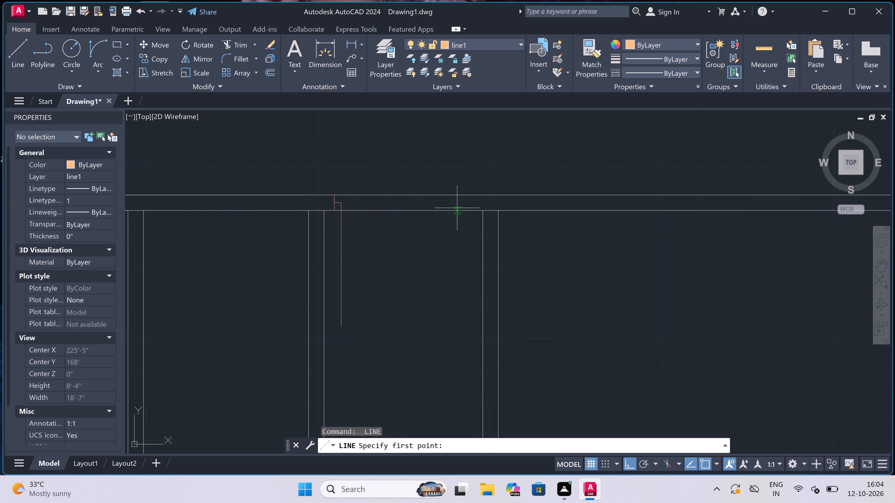
left_click(454, 208)
left_click(451, 197)
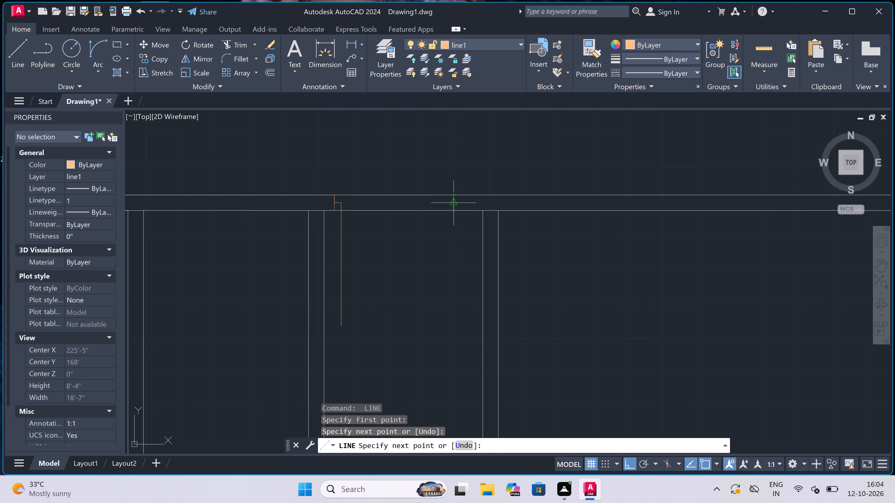
left_click_drag(451, 204, 449, 205)
key("2")
type("\"")
key("space")
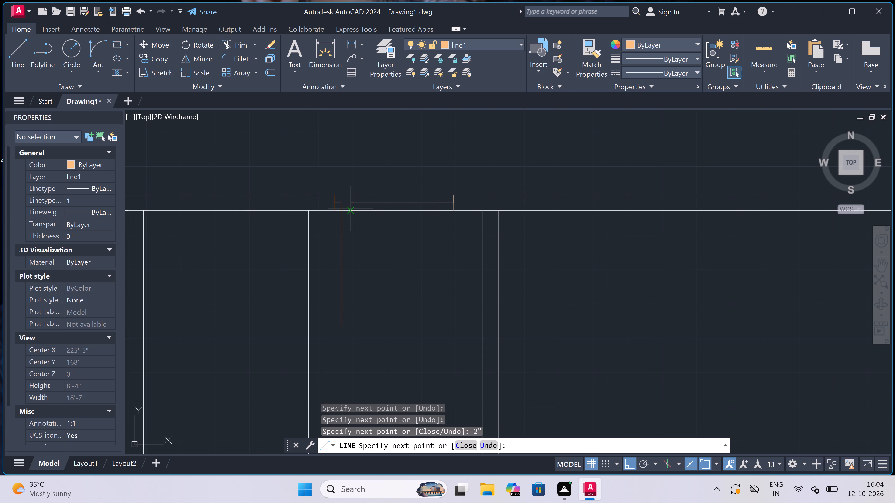
key("Escape")
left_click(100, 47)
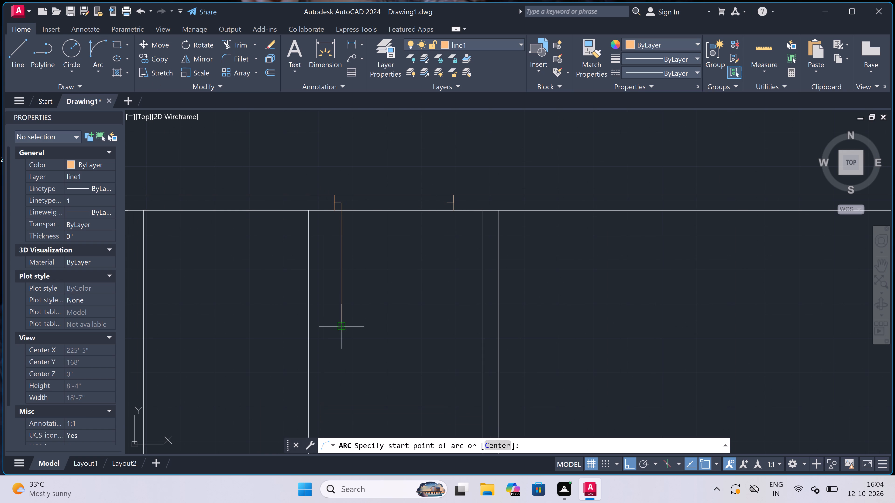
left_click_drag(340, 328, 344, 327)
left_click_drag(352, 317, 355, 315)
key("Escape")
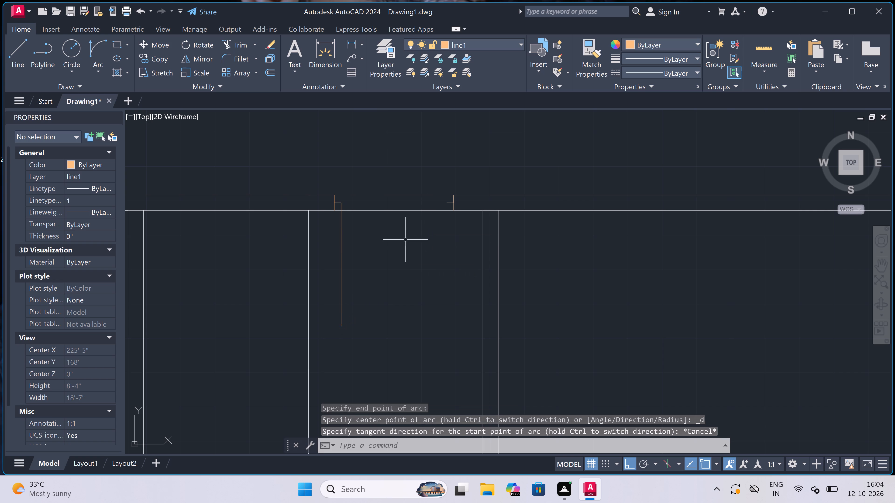
Draw a three-point arc from the door leaf's south end through the east jamb stub's end, ending freely northwest of the opening.
key("space")
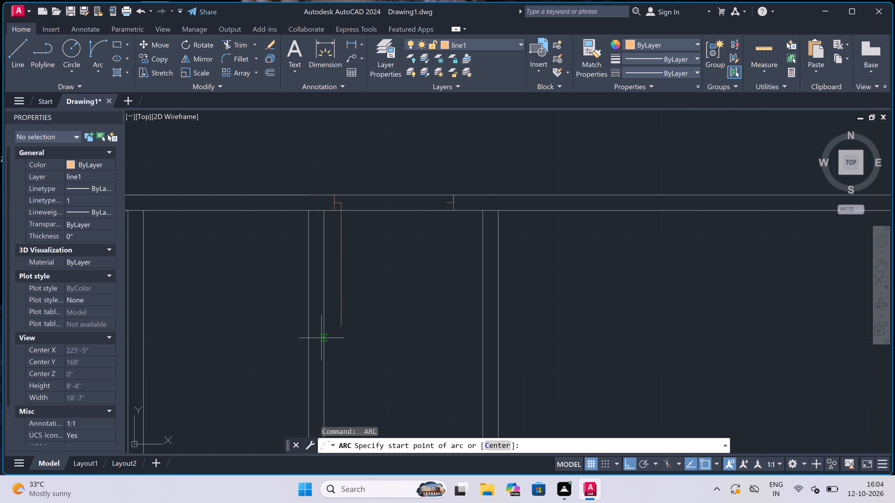
left_click_drag(341, 328, 341, 328)
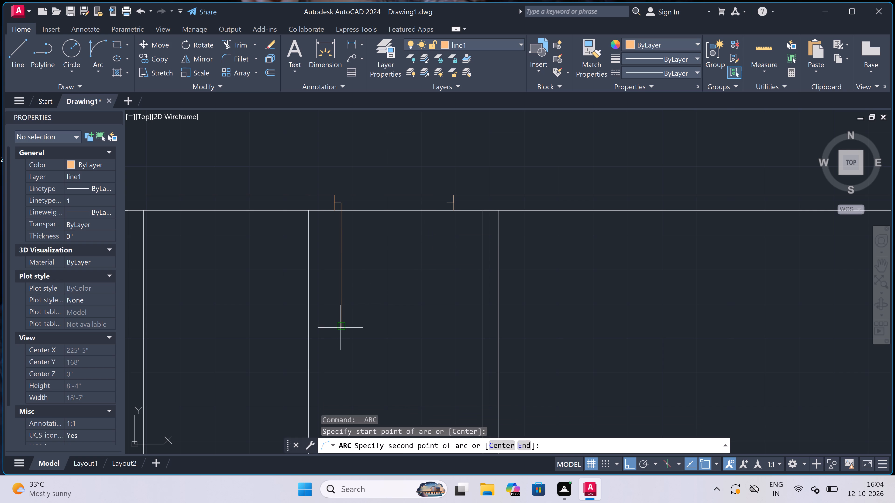
left_click_drag(341, 328, 352, 318)
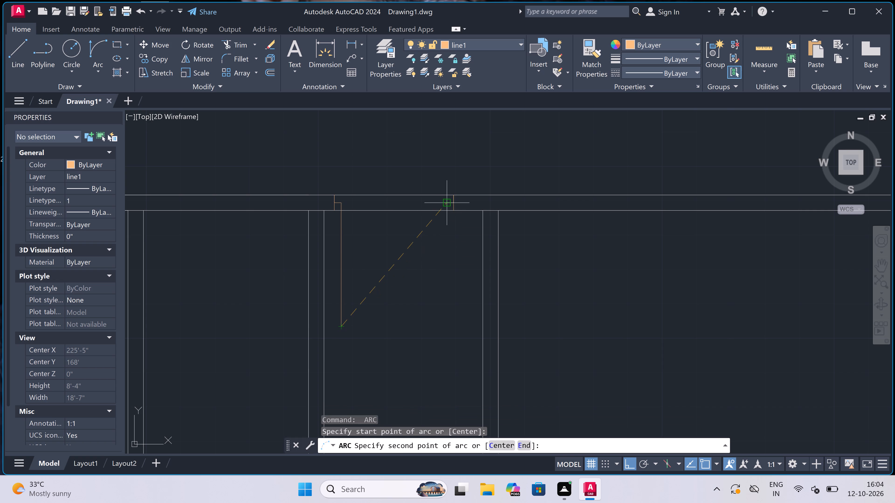
double_click(446, 202)
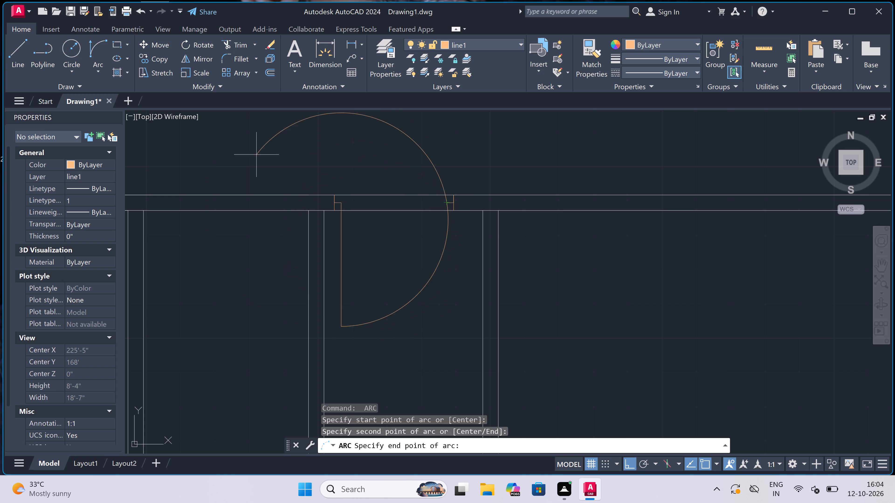
double_click(228, 166)
Trim the wall face lines between the door jambs and the excess arc beyond the east jamb stub.
key("t")
key("r")
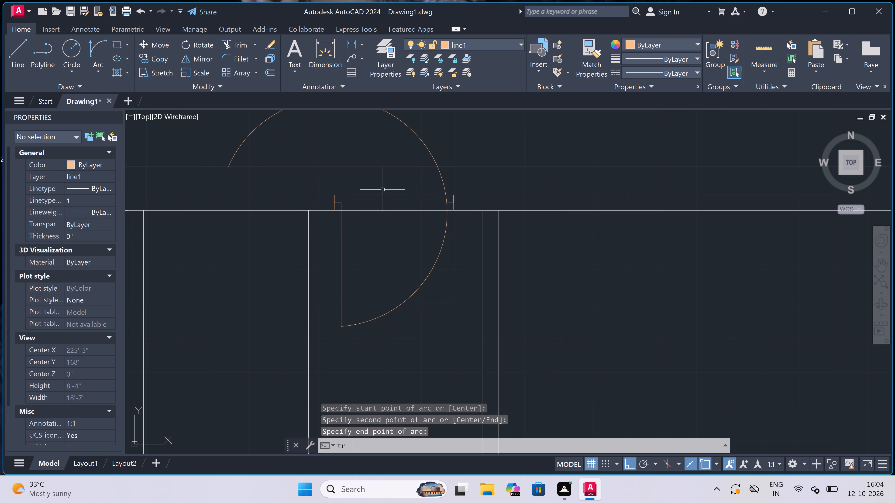
key("space")
left_click(450, 167)
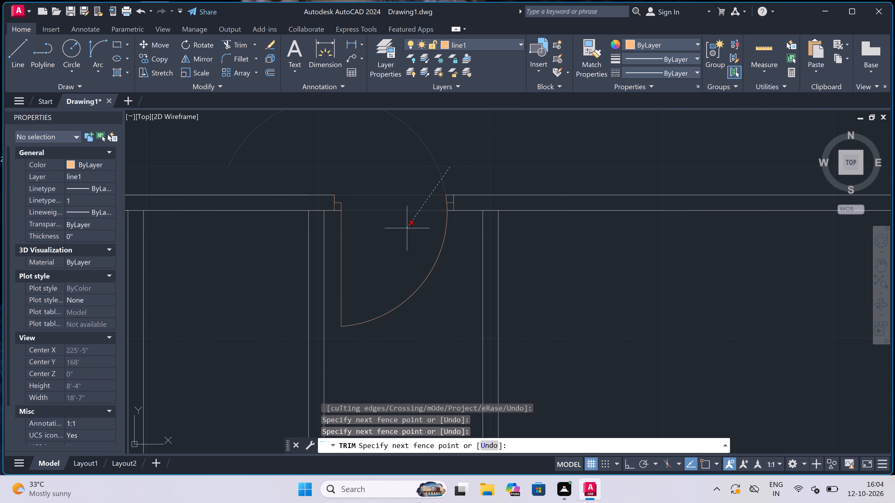
left_click(407, 228)
scroll(453, 201, "up", 3)
scroll(447, 178, "up", 2)
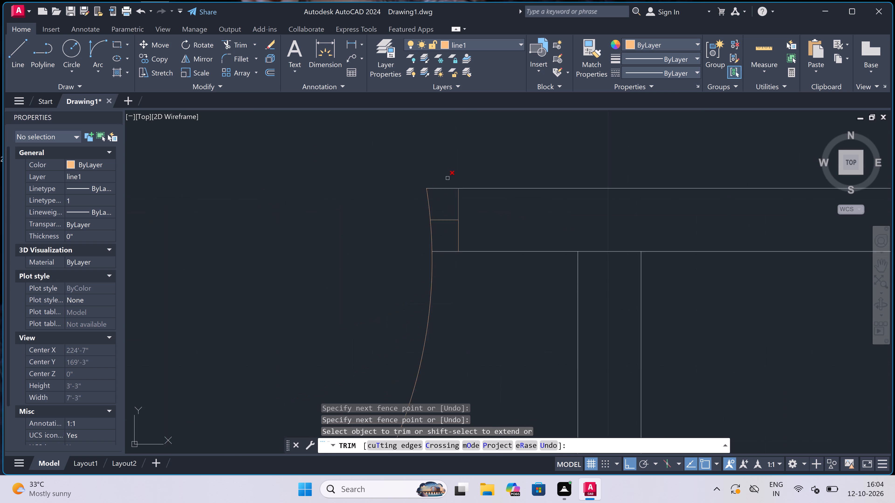
left_click(447, 178)
left_click(396, 226)
scroll(398, 218, "down", 4)
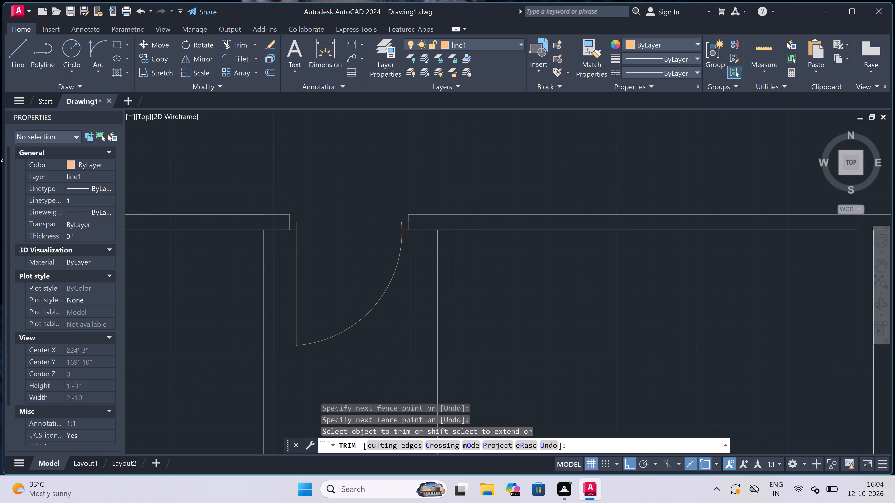
Trim the wall's south face line between the two faces of the partition just west of the door.
scroll(399, 217, "down", 1)
scroll(301, 222, "up", 3)
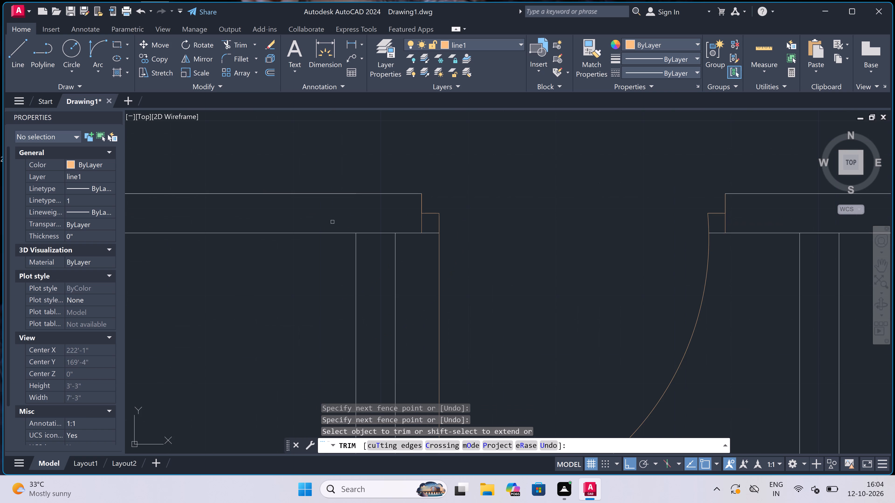
left_click(378, 248)
left_click(378, 225)
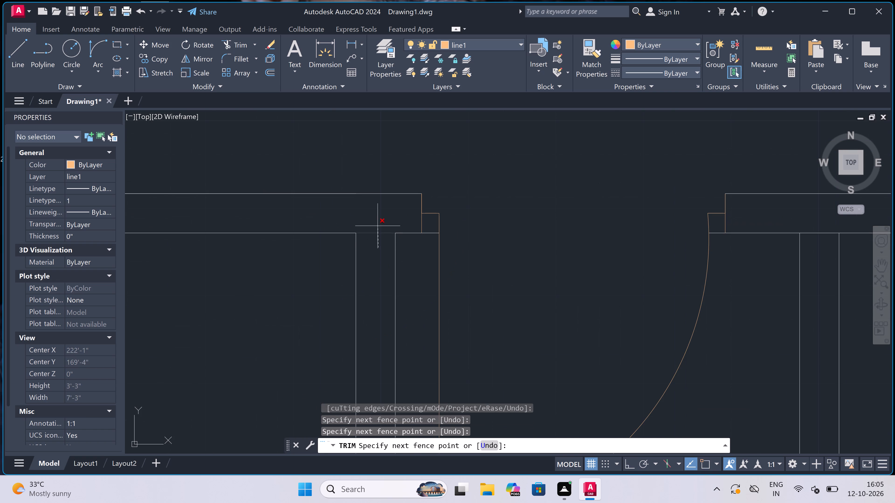
scroll(378, 226, "down", 4)
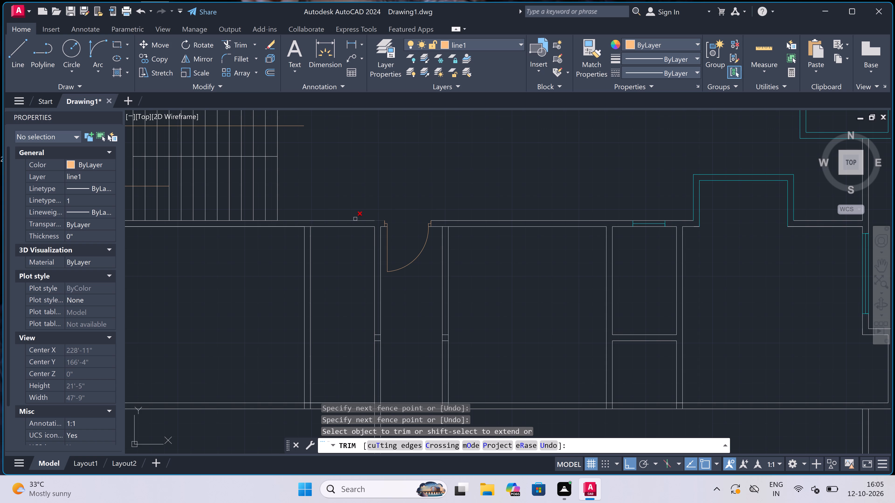
key("Escape")
West of that partition, draw a second door jamb across the corridor wall, 2" west from its midpoint, and a 3' leaf south.
scroll(361, 218, "up", 3)
key("l")
key("space")
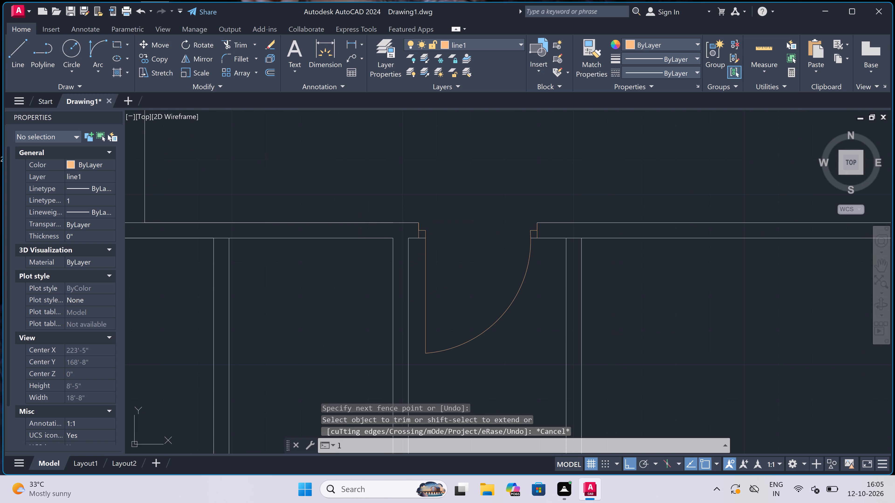
scroll(376, 237, "up", 2)
left_click(376, 241)
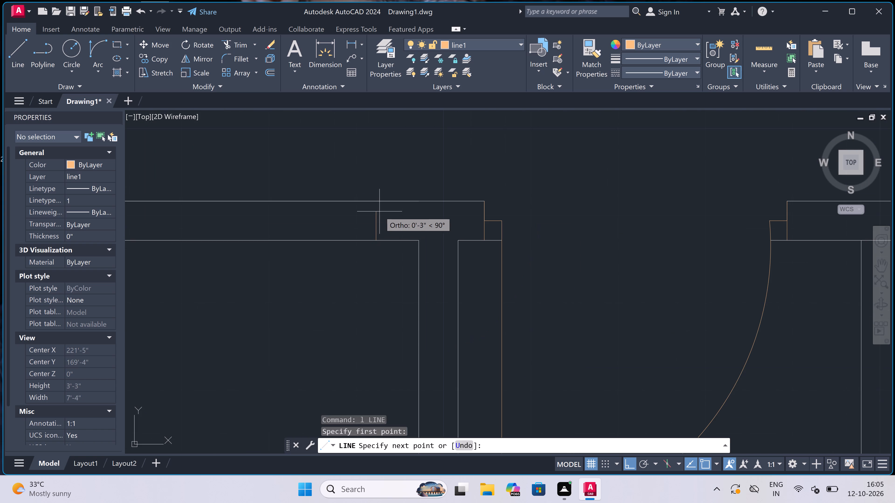
left_click(378, 205)
left_click(378, 223)
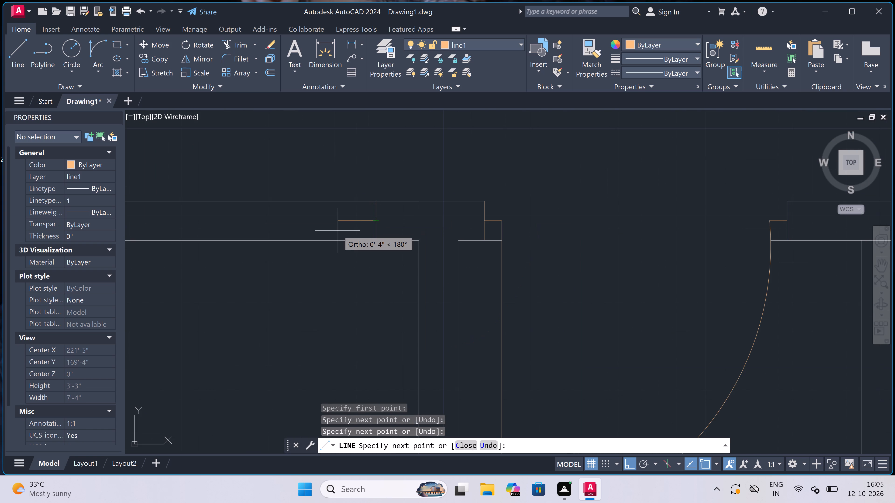
type("2\"")
key("space")
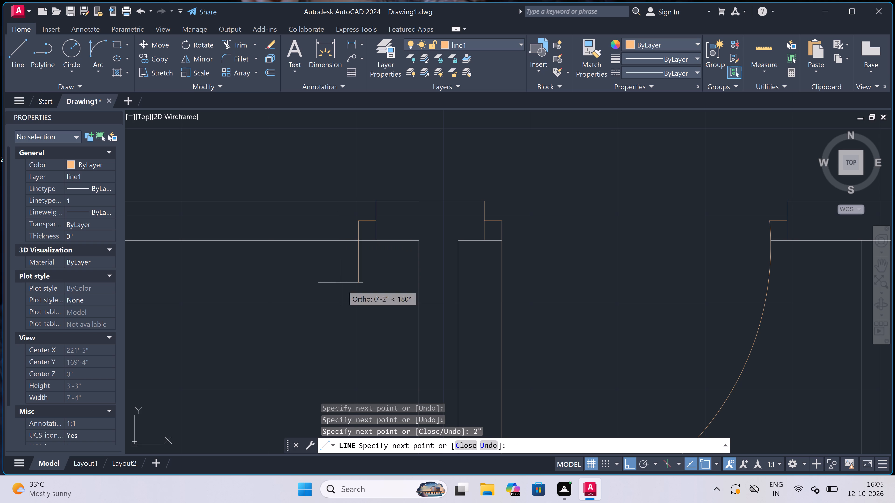
type("3'")
key("space")
key("Escape")
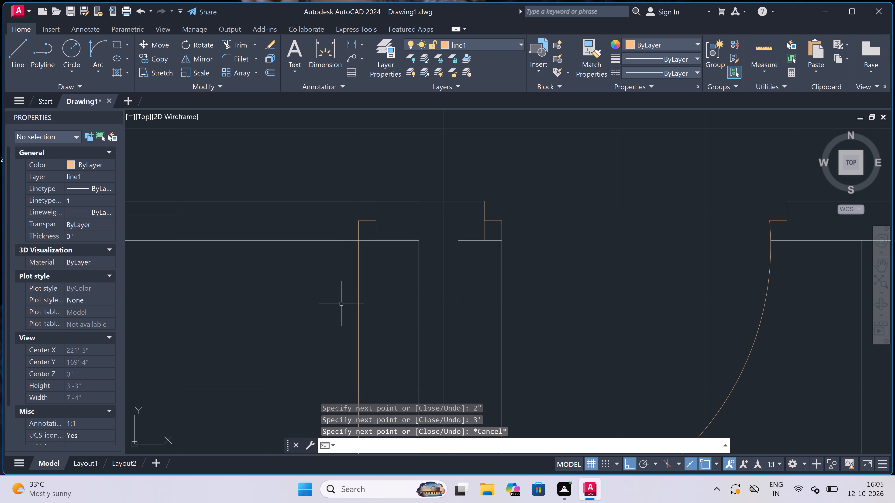
Draw the west door jamb across the corridor wall, with a 2" stub east from its midpoint, facing the west door's leaf.
key("space")
scroll(348, 242, "down", 5)
scroll(320, 252, "up", 3)
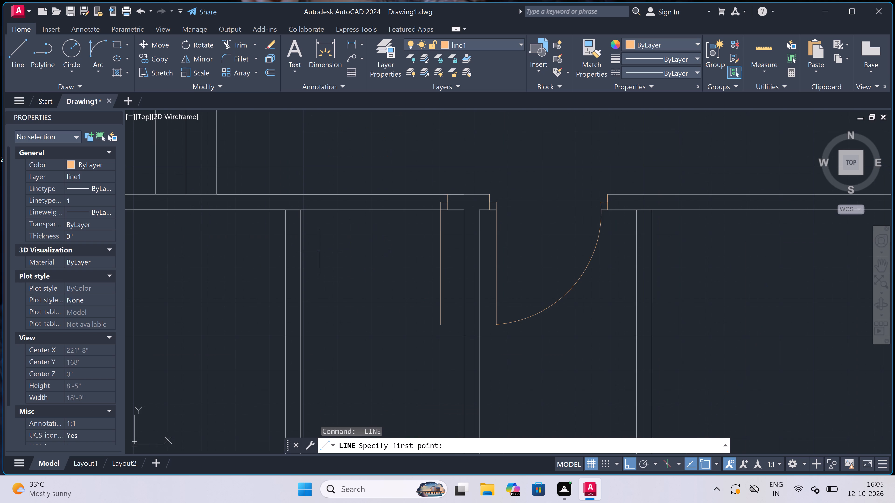
scroll(342, 231, "up", 1)
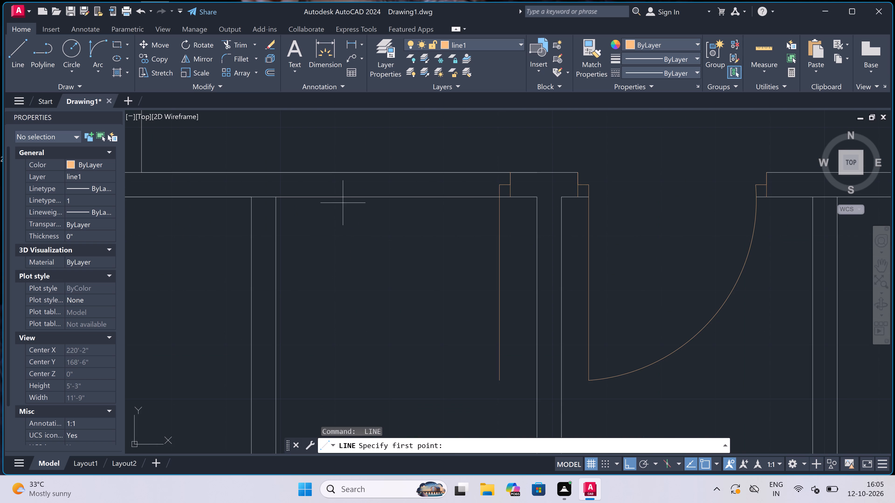
left_click_drag(340, 201, 340, 198)
left_click(341, 173)
left_click_drag(340, 183, 340, 184)
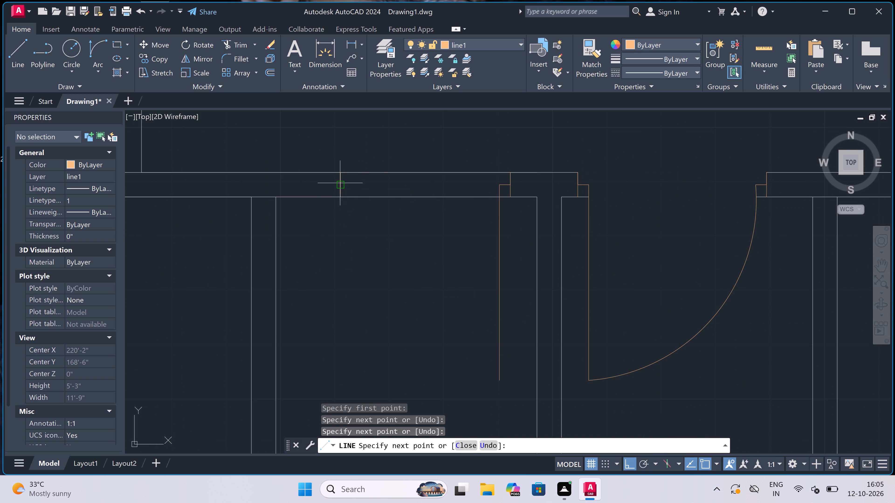
left_click_drag(340, 184, 344, 185)
key("2")
type("\"")
key("space")
key("Escape")
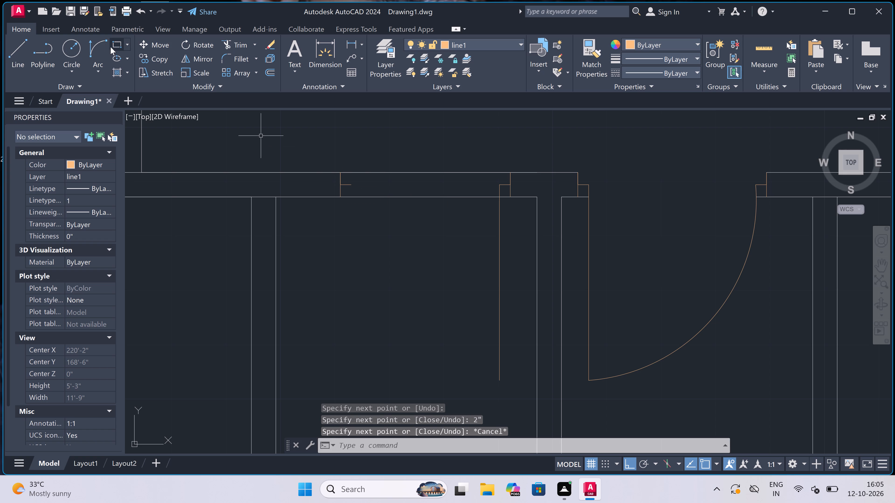
Draw the west door's swing with a start-end-direction arc from the leaf's south end to the west jamb stub's end.
left_click(96, 46)
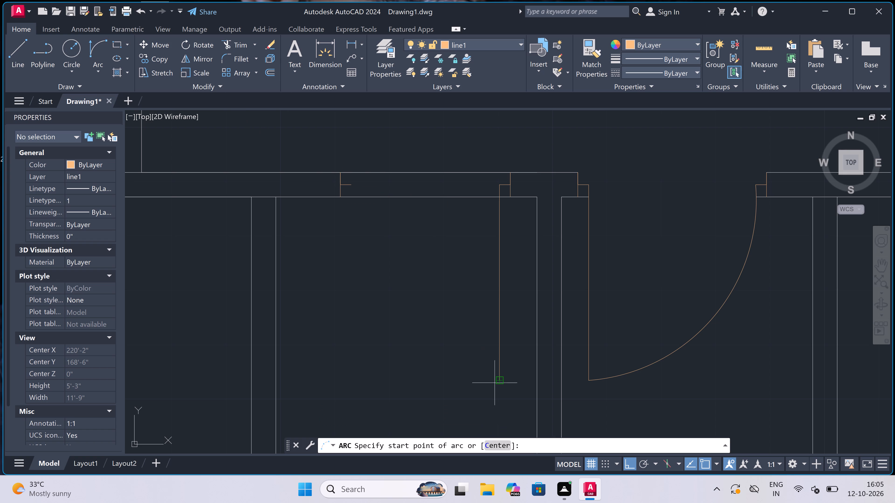
left_click_drag(499, 378, 495, 373)
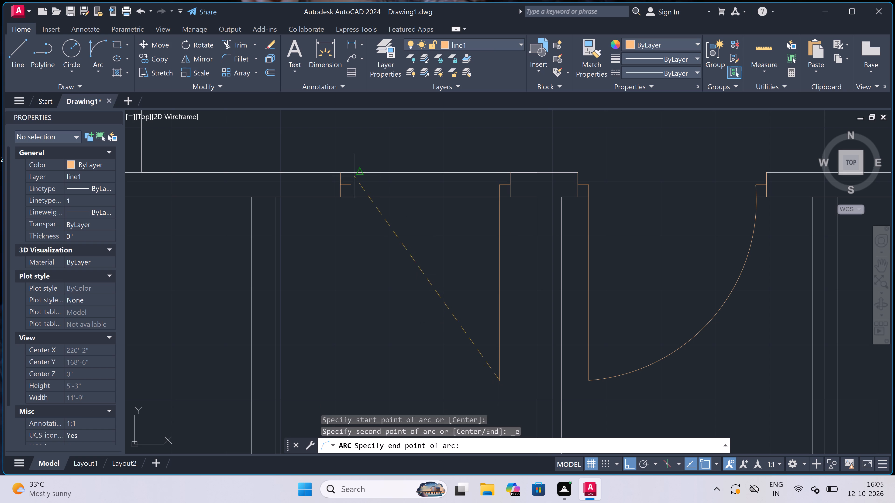
left_click(349, 186)
left_click(300, 246)
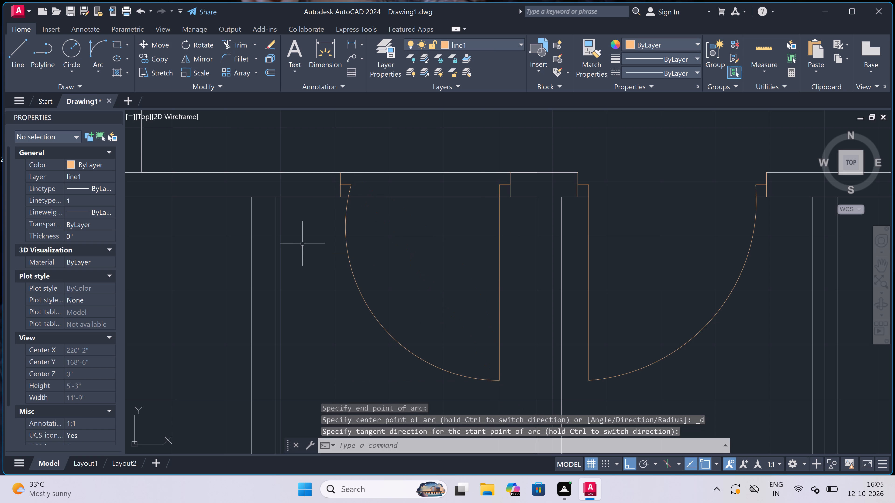
Trim the corridor wall's two face lines between the west door's jambs.
key("t")
key("r")
key("space")
left_click_drag(412, 150, 414, 161)
left_click_drag(411, 258, 412, 247)
Trim the corridor wall's south face line between the two faces of the partition just west of the west door.
scroll(408, 216, "down", 1)
scroll(297, 210, "up", 2)
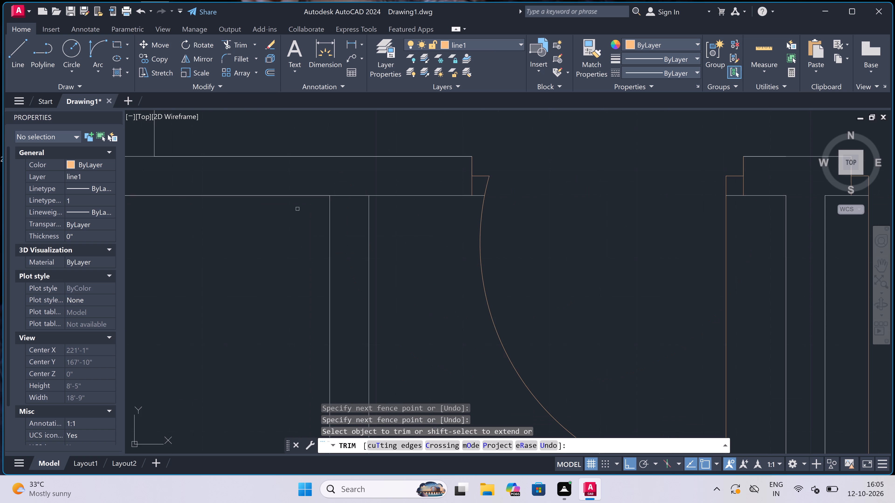
scroll(340, 179, "up", 2)
left_click_drag(352, 194, 352, 209)
left_click_drag(349, 251, 351, 248)
left_click(359, 177)
scroll(358, 176, "down", 7)
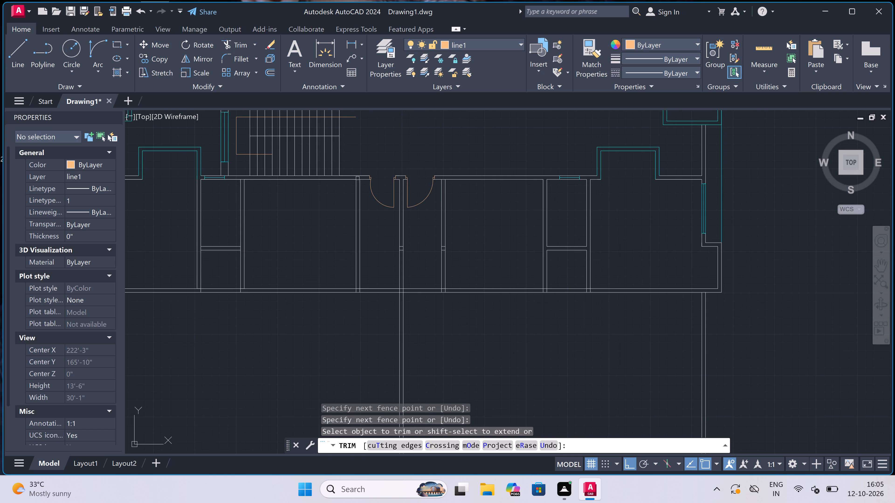
Trim the south wall's face lines on both sides of the central wall, up to the nearest partition each way.
scroll(394, 244, "down", 2)
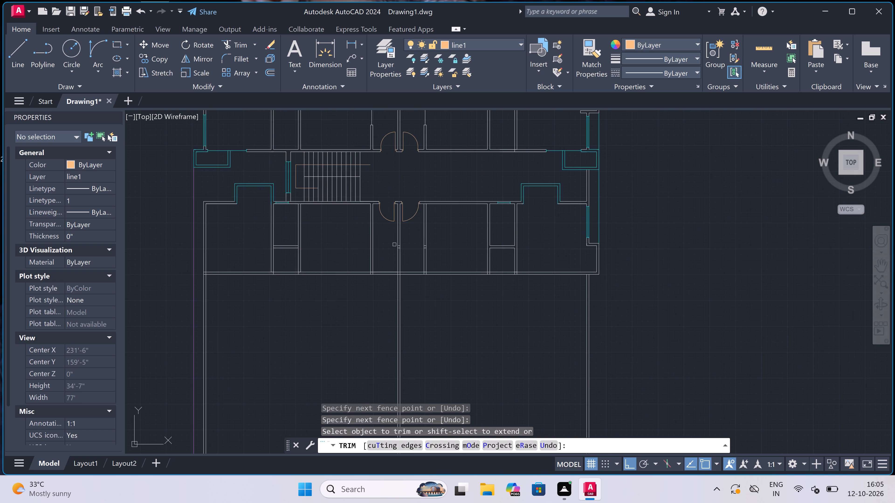
scroll(387, 270, "up", 3)
left_click(389, 271)
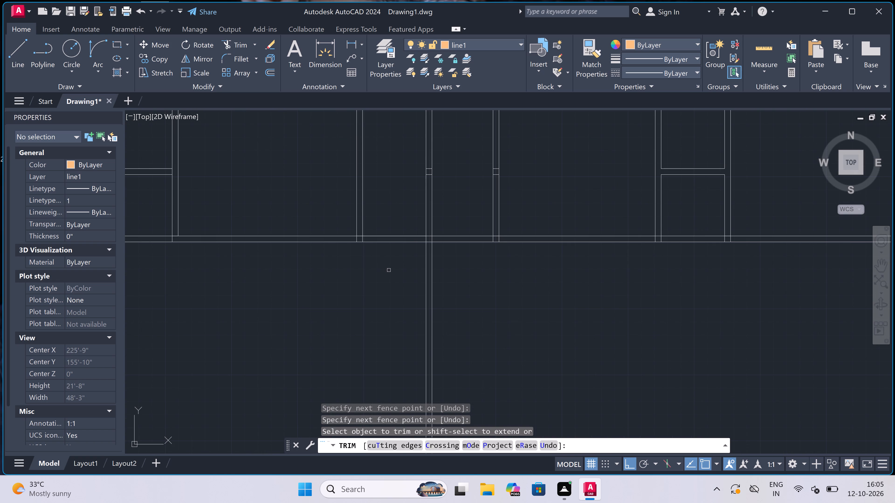
left_click(391, 236)
left_click_drag(469, 267, 471, 265)
left_click(468, 219)
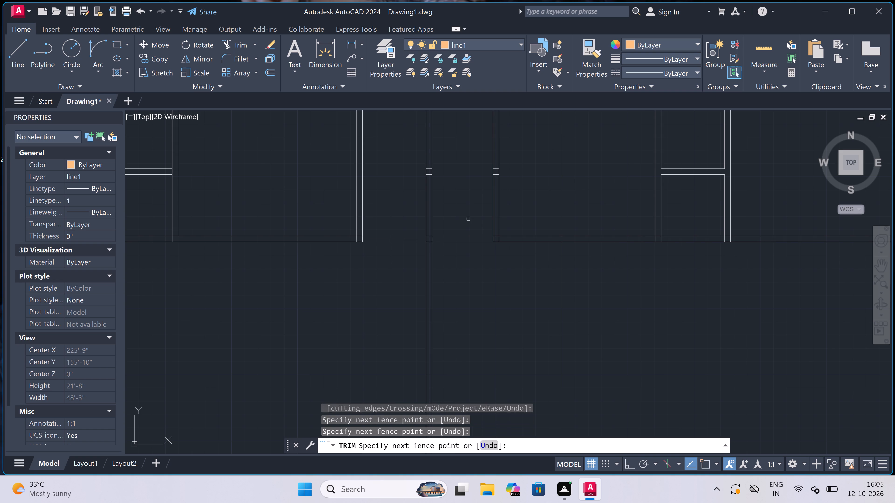
Trim the leftover crossing lines between the central wall's faces, at the south wall and at the cross wall north of it.
scroll(433, 242, "up", 3)
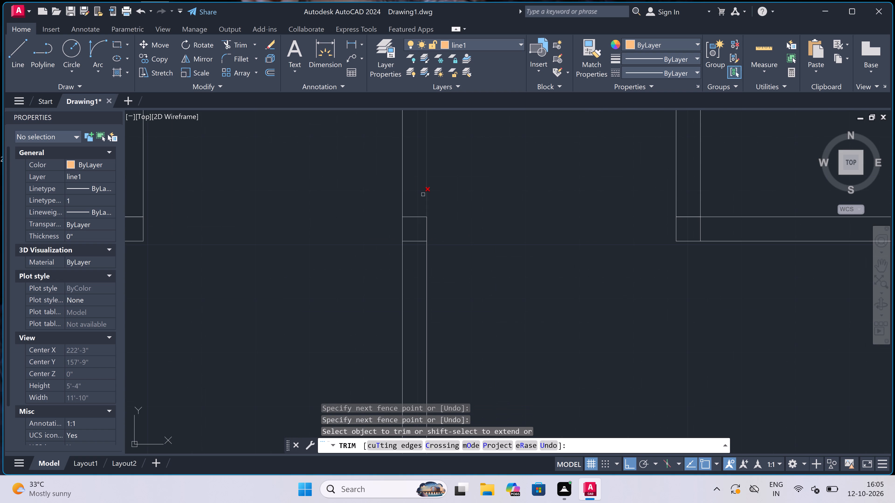
left_click_drag(414, 192, 413, 198)
left_click(412, 278)
scroll(412, 274, "down", 3)
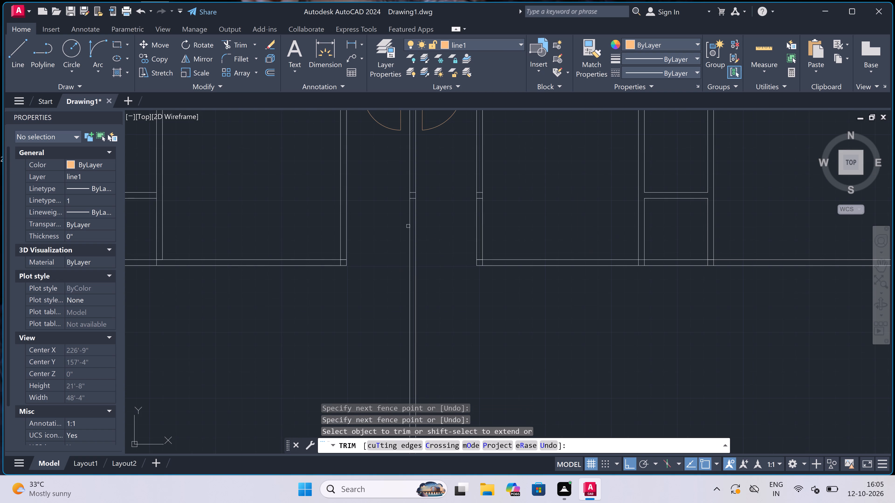
scroll(406, 189, "up", 3)
left_click(428, 237)
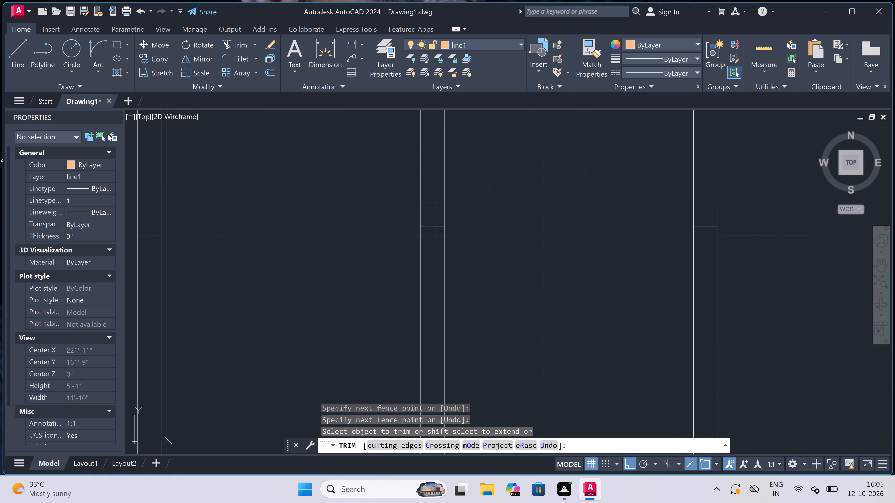
left_click(424, 185)
scroll(424, 186, "down", 4)
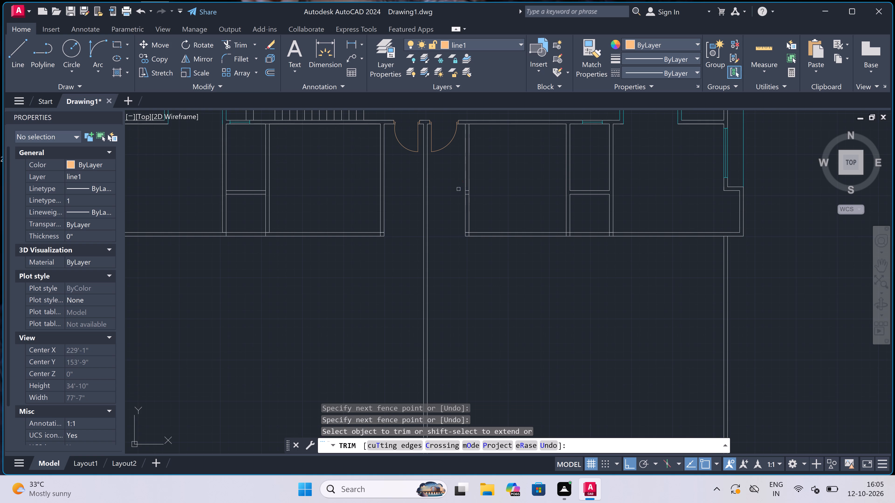
Trim the crossing lines inside the first partition east of the central wall and clean up its corner with the south wall.
scroll(466, 192, "up", 5)
left_click(468, 160)
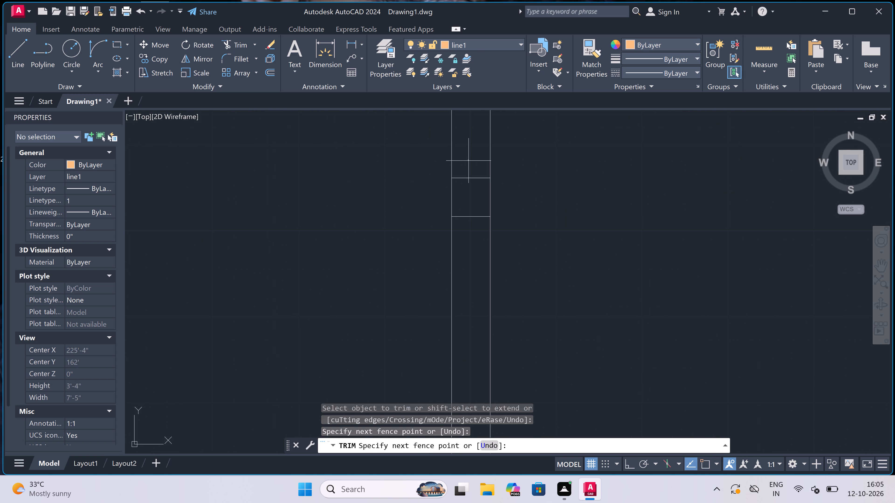
scroll(470, 188, "down", 3)
scroll(475, 292, "up", 4)
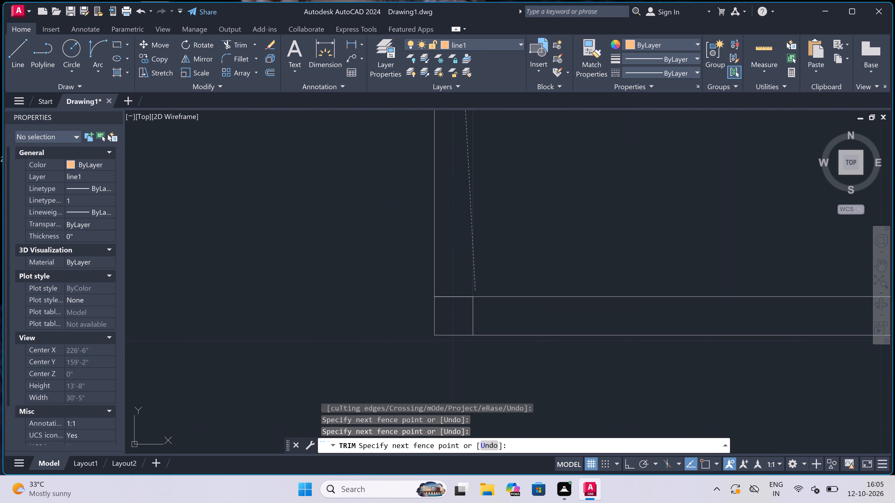
left_click(441, 316)
left_click_drag(447, 327, 520, 323)
left_click(527, 320)
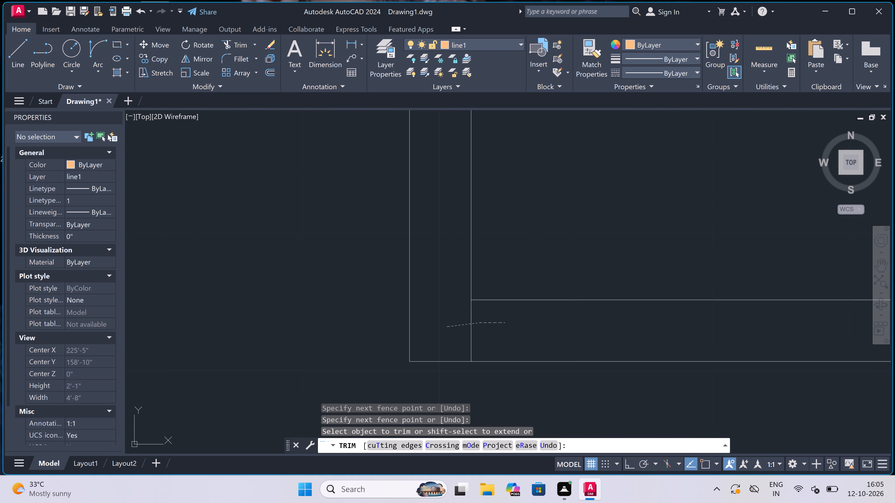
left_click(425, 294)
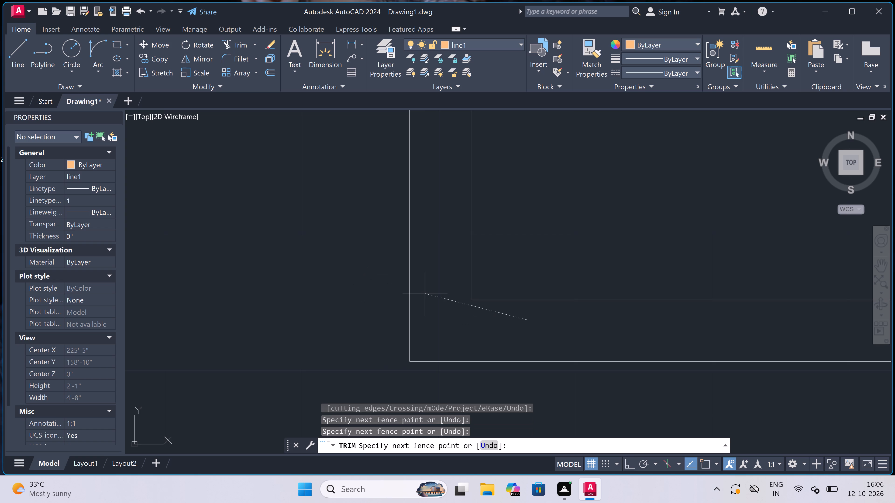
Trim the south wall's face lines between the partitions of the small room in the west half.
scroll(427, 296, "down", 5)
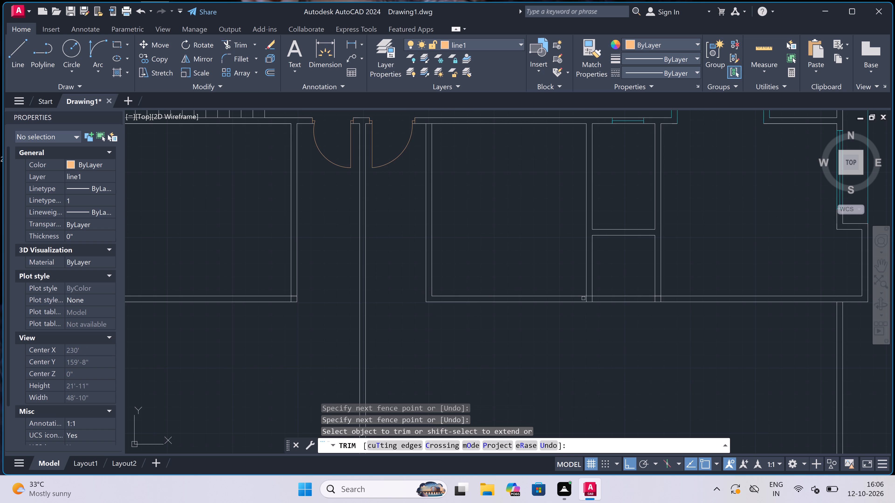
scroll(389, 298, "down", 2)
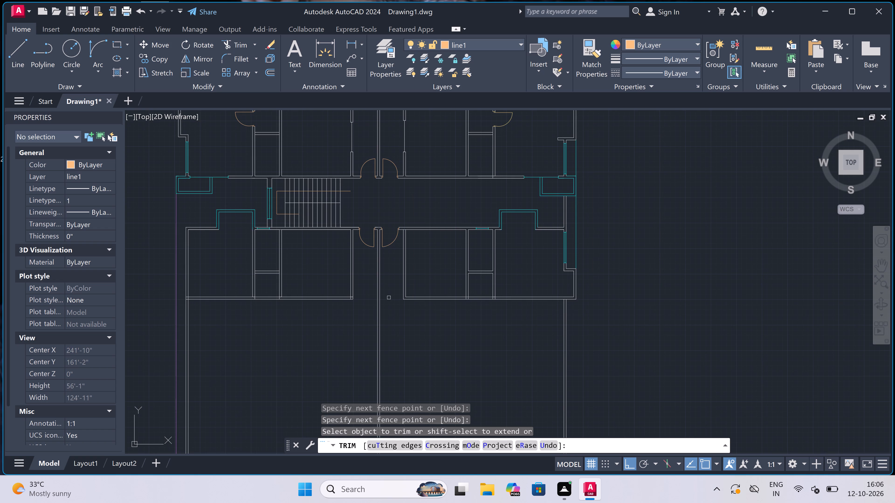
scroll(389, 298, "down", 1)
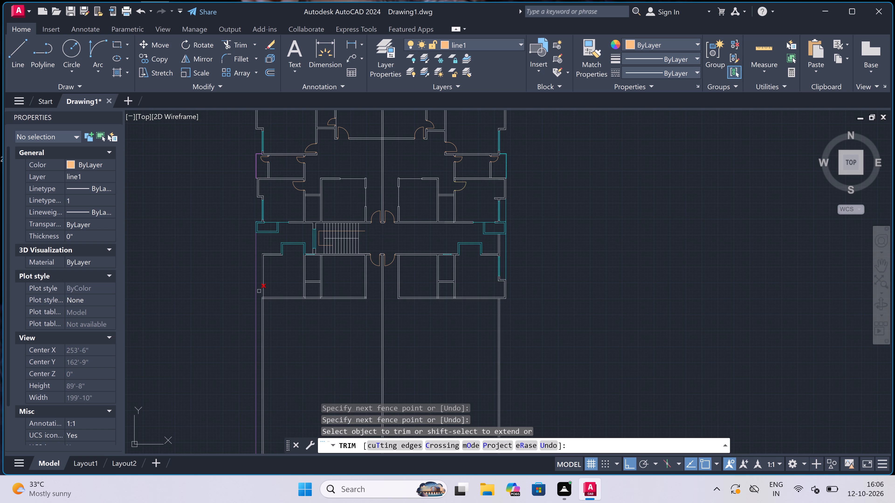
scroll(313, 294, "up", 3)
scroll(313, 294, "down", 2)
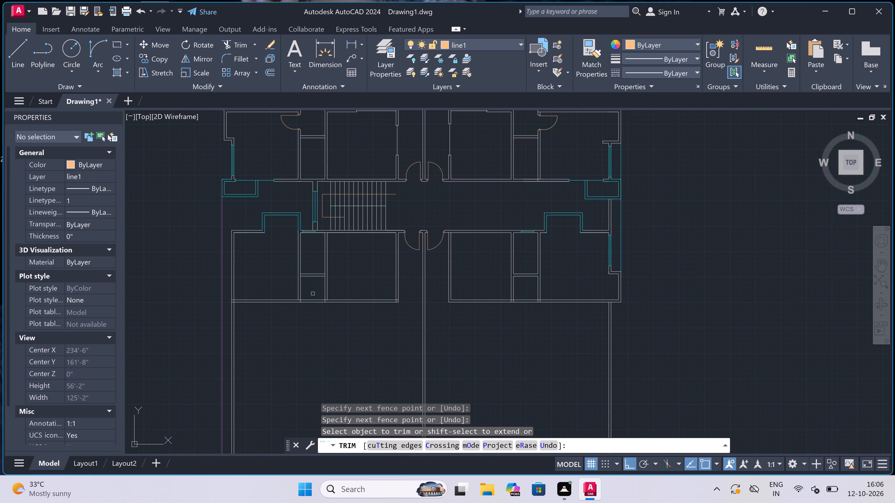
scroll(310, 296, "up", 3)
left_click(310, 293)
left_click(298, 361)
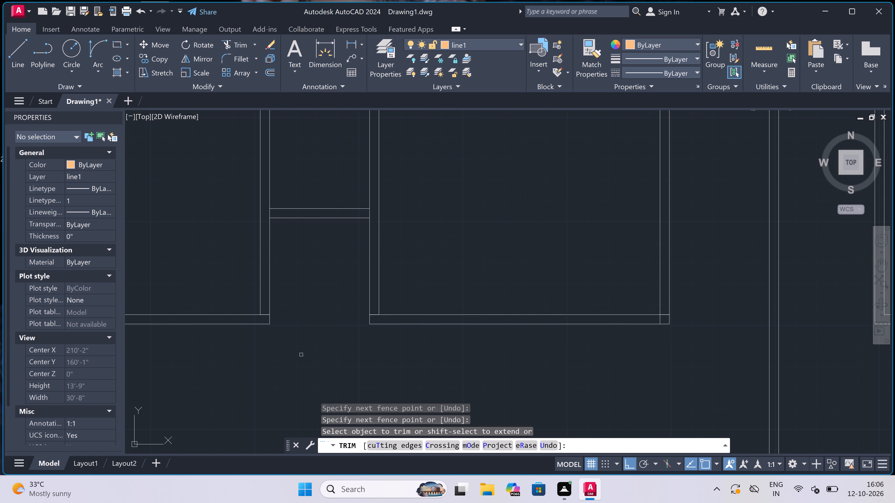
Trim the overlapping wall lines at the southwest and southeast corners of the room between the west small room and central wall.
scroll(385, 320, "up", 3)
left_click(348, 318)
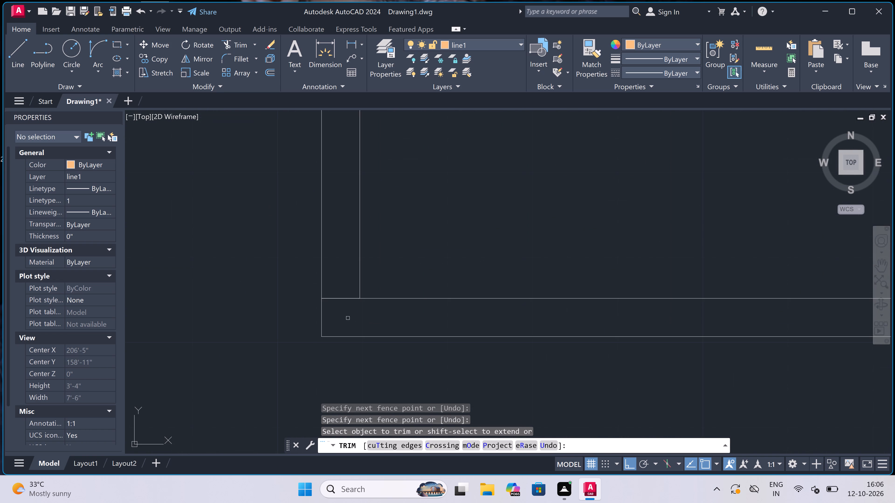
left_click(351, 271)
scroll(351, 271, "down", 4)
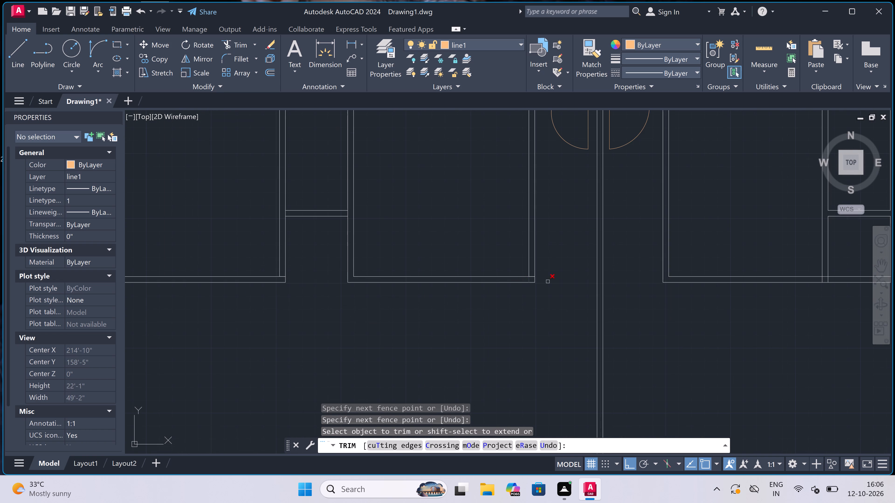
scroll(548, 282, "up", 3)
scroll(458, 275, "up", 2)
left_click_drag(459, 275, 473, 273)
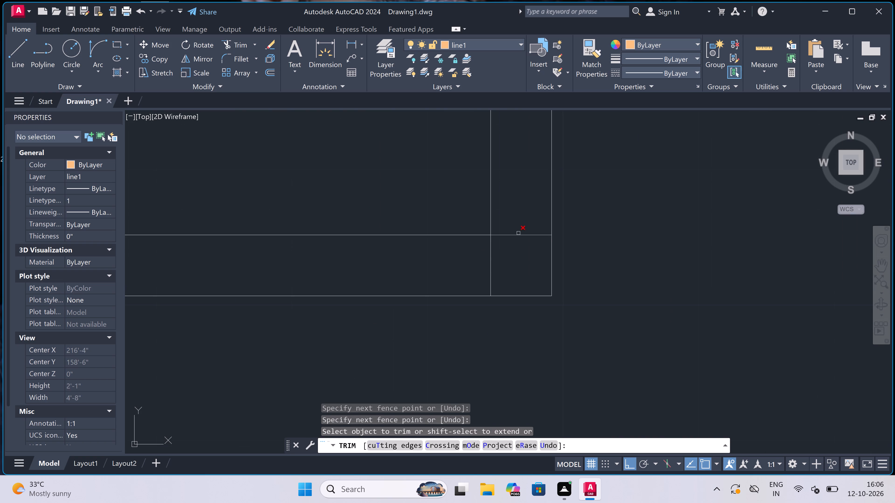
left_click_drag(519, 226, 515, 236)
left_click(449, 284)
scroll(446, 281, "down", 6)
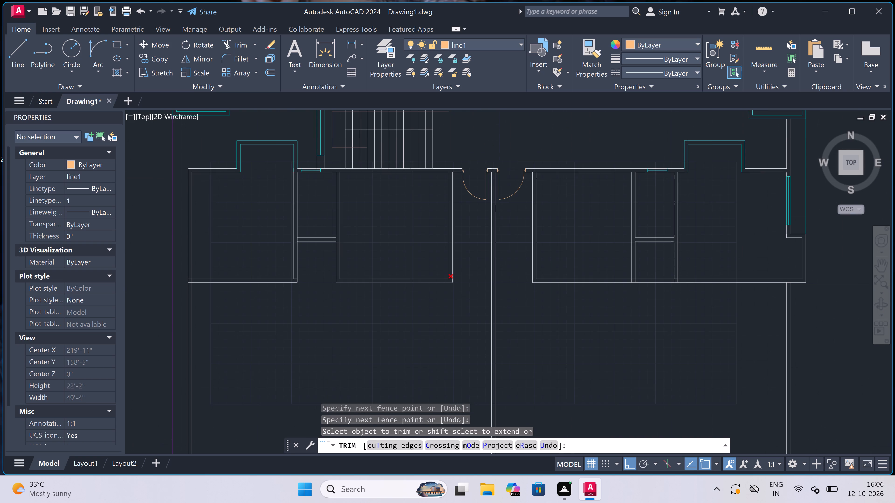
Trim the south wall's face lines between the partitions of the small room in the east half.
scroll(623, 285, "up", 2)
left_click_drag(696, 248, 696, 251)
left_click(688, 307)
Trim the overlapping wall lines at the southeast corner of the room just west of the east small room.
scroll(626, 291, "up", 2)
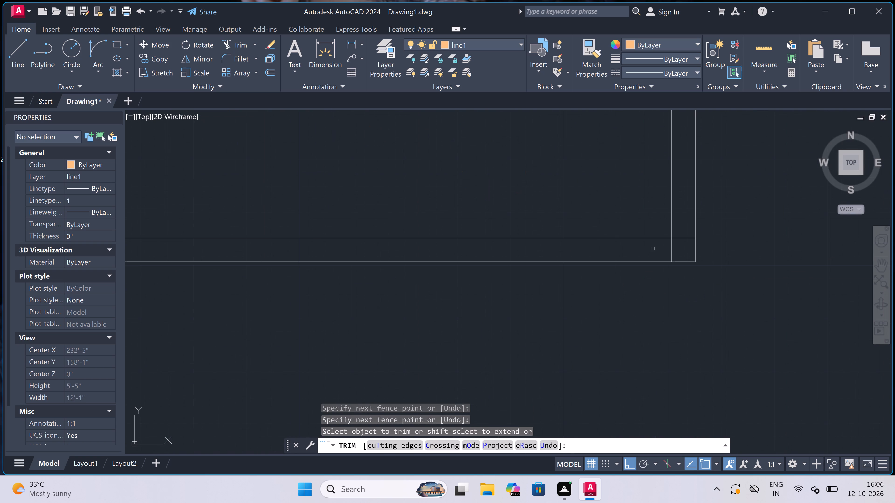
scroll(667, 244, "up", 2)
left_click_drag(716, 221, 706, 233)
left_click(635, 264)
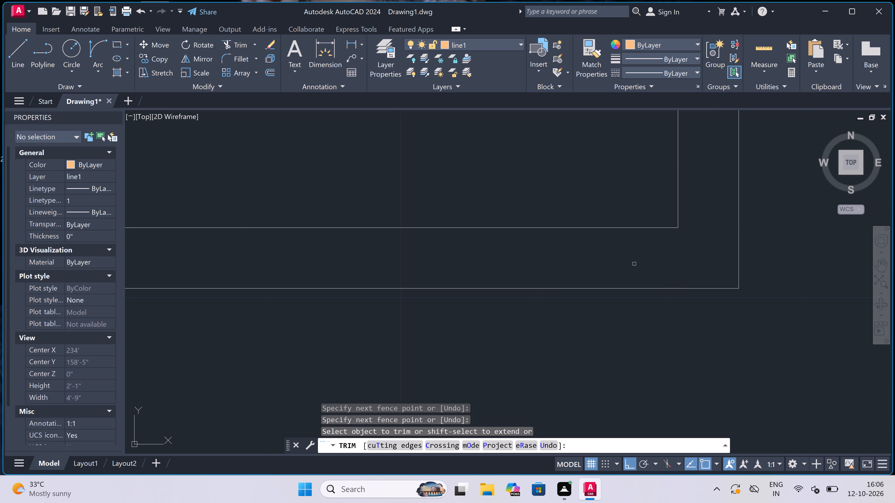
scroll(423, 263, "down", 6)
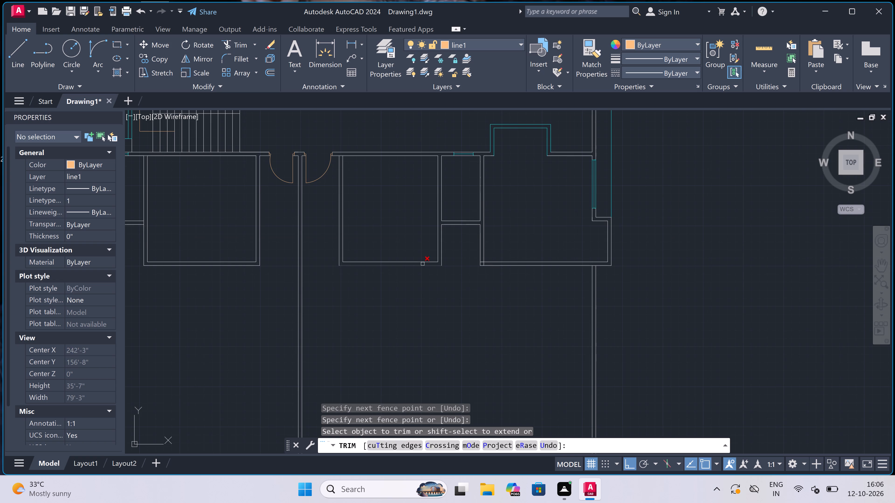
key("Escape")
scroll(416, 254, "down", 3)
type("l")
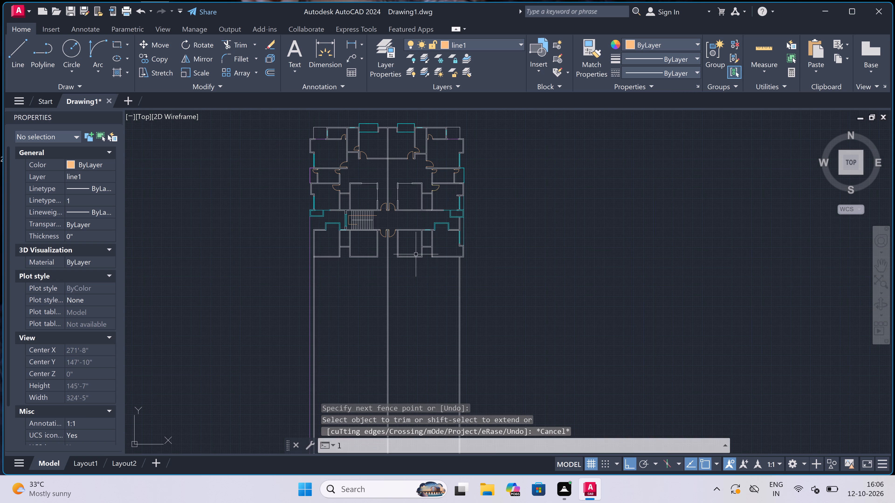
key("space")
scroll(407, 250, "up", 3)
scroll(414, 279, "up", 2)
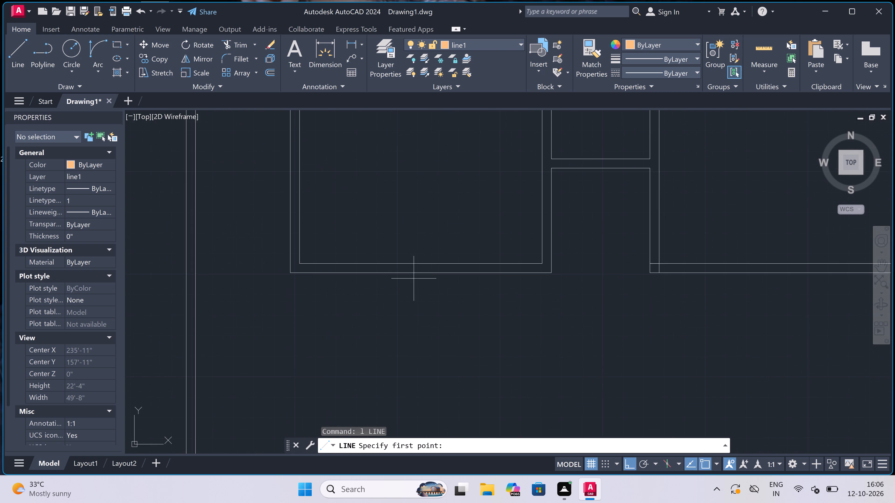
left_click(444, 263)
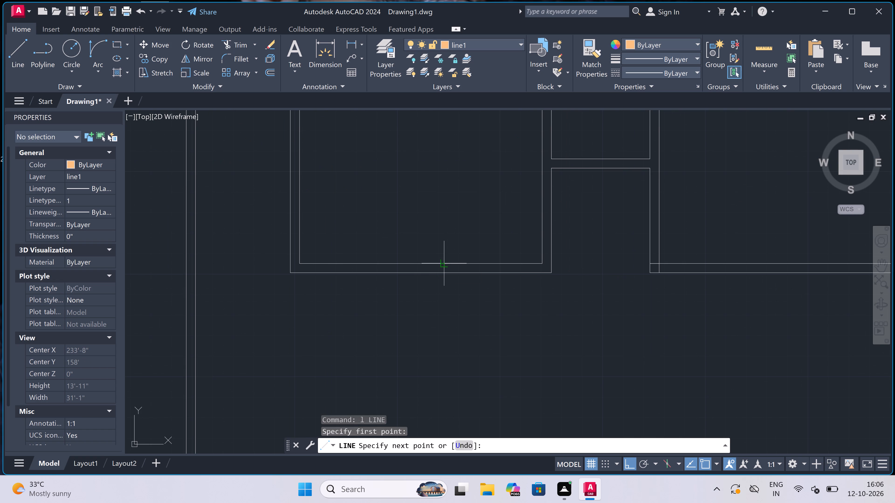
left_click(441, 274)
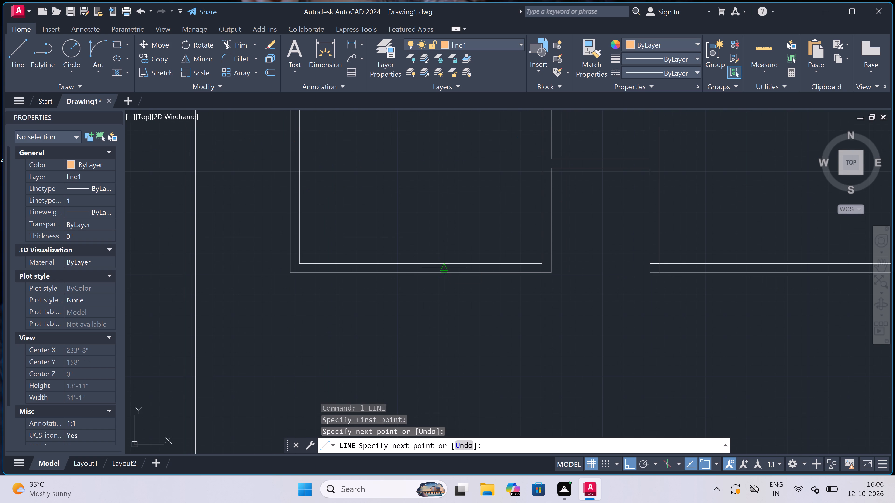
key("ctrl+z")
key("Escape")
On layer 0, draw two jamb lines and a connecting centre line in the south wall of the room just east of the central wall.
left_click(475, 41)
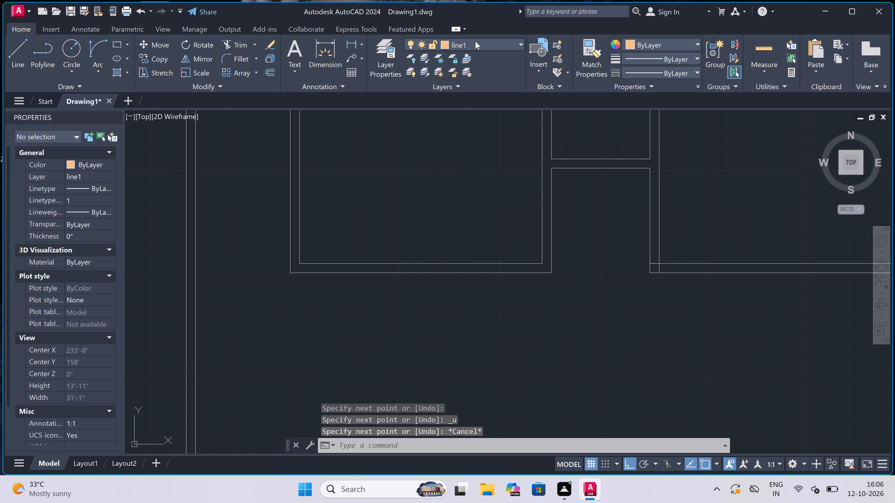
left_click(476, 53)
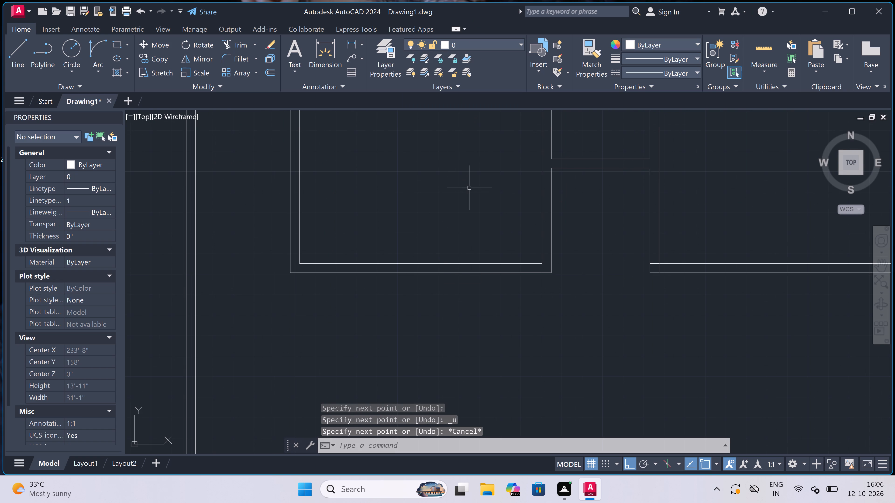
key("l")
key("space")
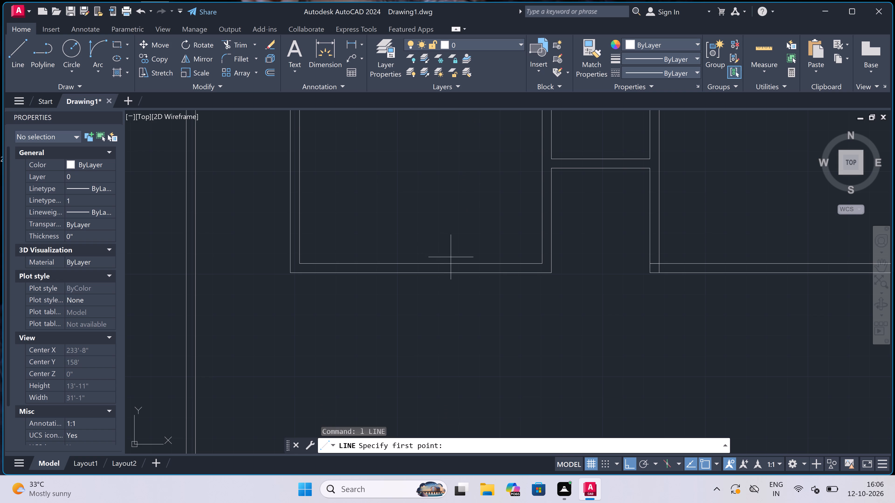
left_click(455, 264)
left_click(453, 272)
left_click(454, 268)
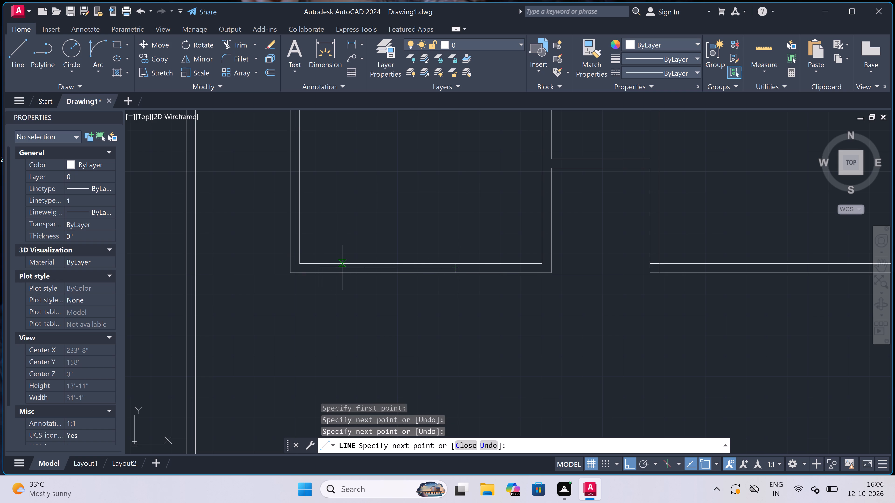
scroll(292, 263, "up", 3)
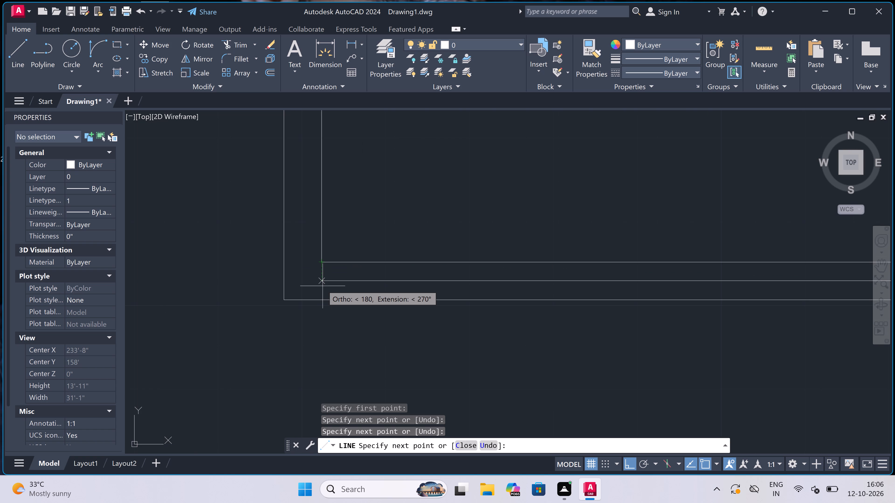
left_click(320, 282)
left_click(323, 265)
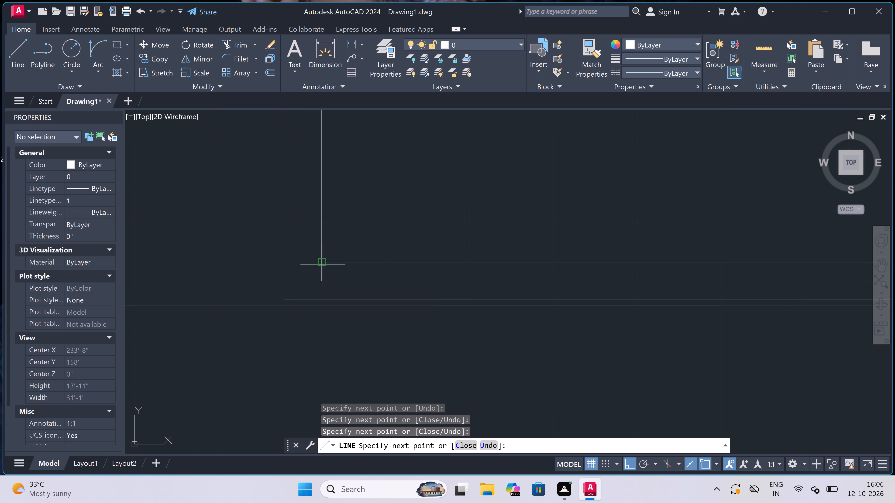
left_click(322, 296)
key("Escape")
key("Escape")
Trim both south wall face lines between the new jamb lines, leaving only the centre line across the opening.
type("tr")
key("space")
scroll(328, 276, "down", 4)
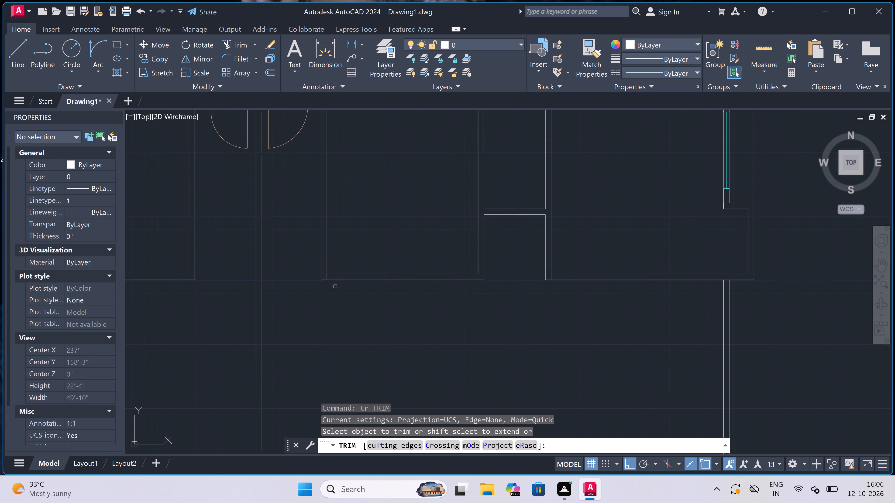
scroll(342, 279, "up", 2)
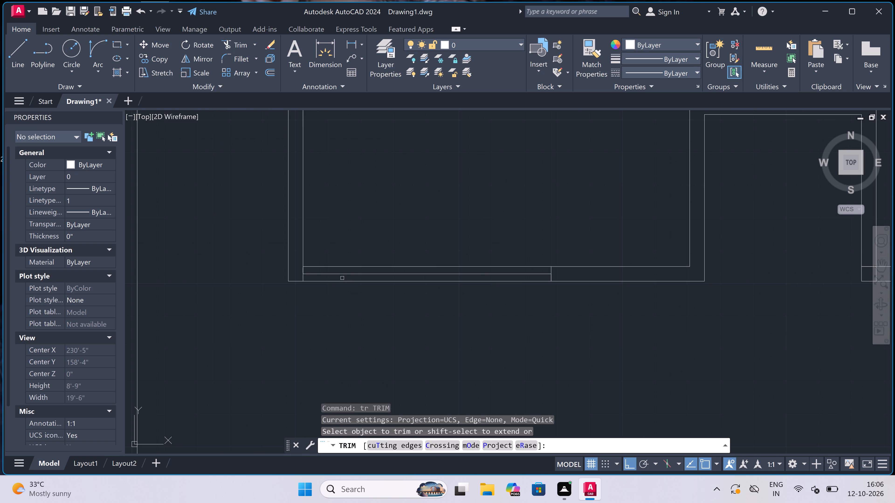
left_click(341, 281)
left_click(338, 265)
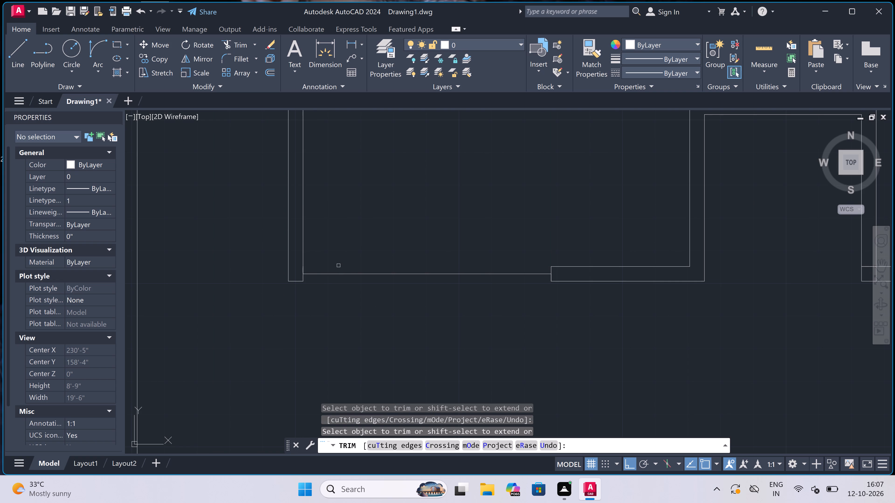
scroll(338, 265, "down", 3)
key("Escape")
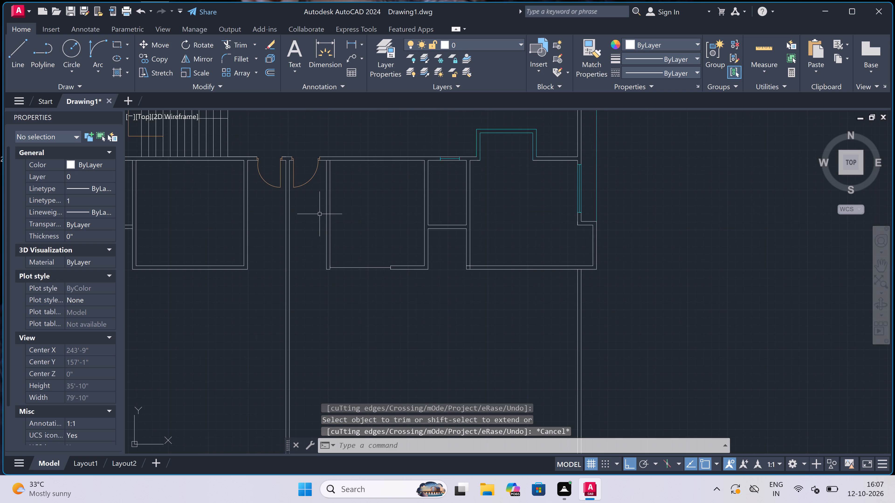
Draw two jamb lines joined by a centre line in the west wall of the same room, facing the central wall.
key("l")
key("space")
scroll(320, 213, "down", 2)
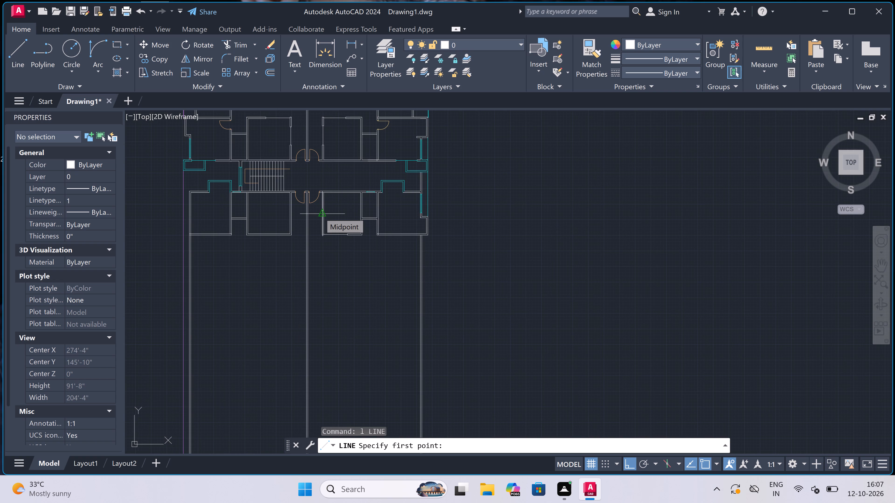
scroll(319, 215, "up", 5)
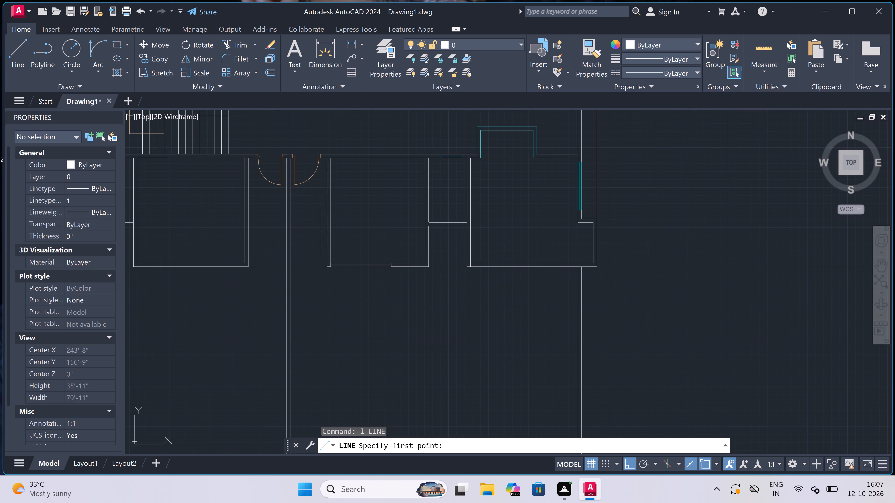
scroll(321, 233, "up", 1)
left_click(343, 269)
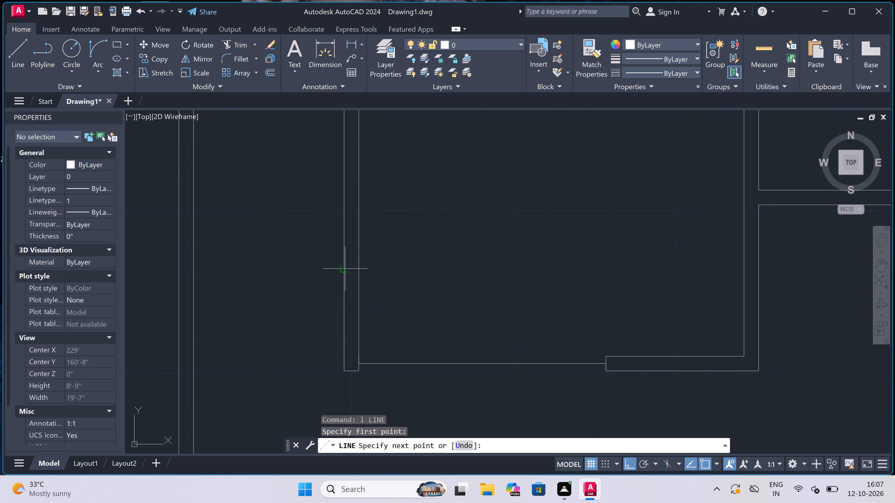
left_click(356, 270)
left_click(351, 268)
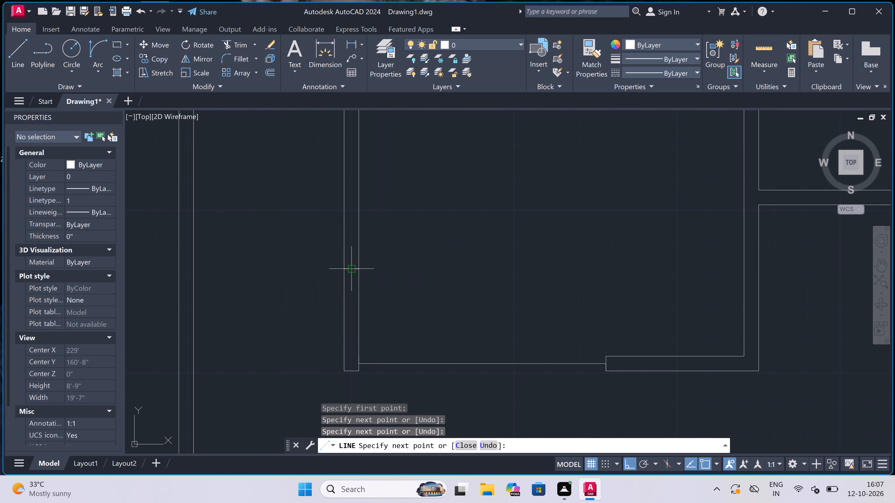
scroll(351, 265, "down", 2)
scroll(352, 226, "up", 3)
scroll(346, 185, "down", 2)
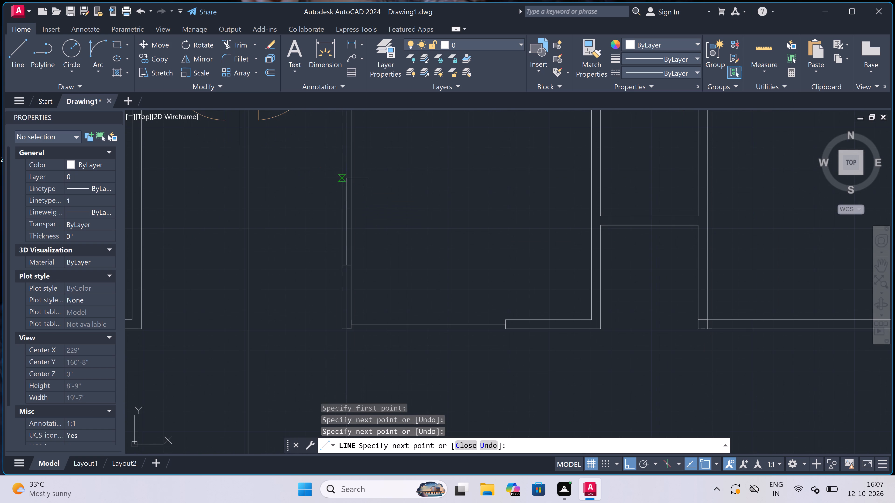
scroll(347, 165, "down", 1)
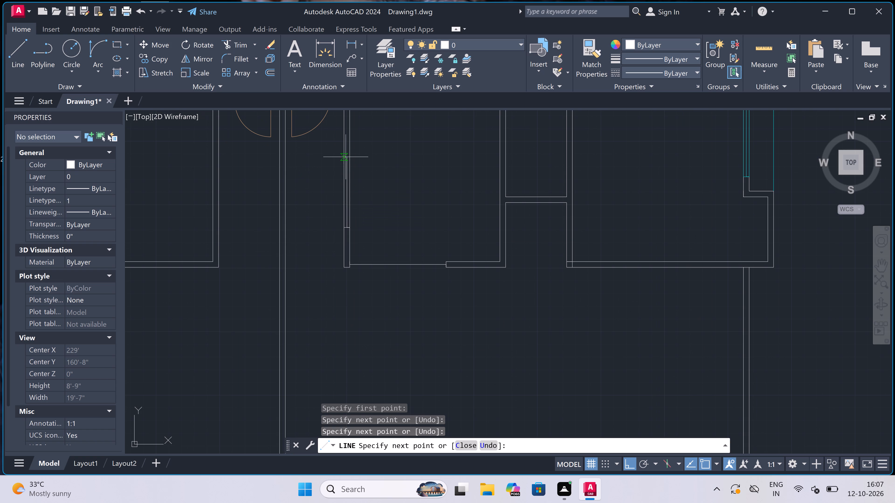
scroll(346, 157, "down", 1)
scroll(346, 157, "up", 2)
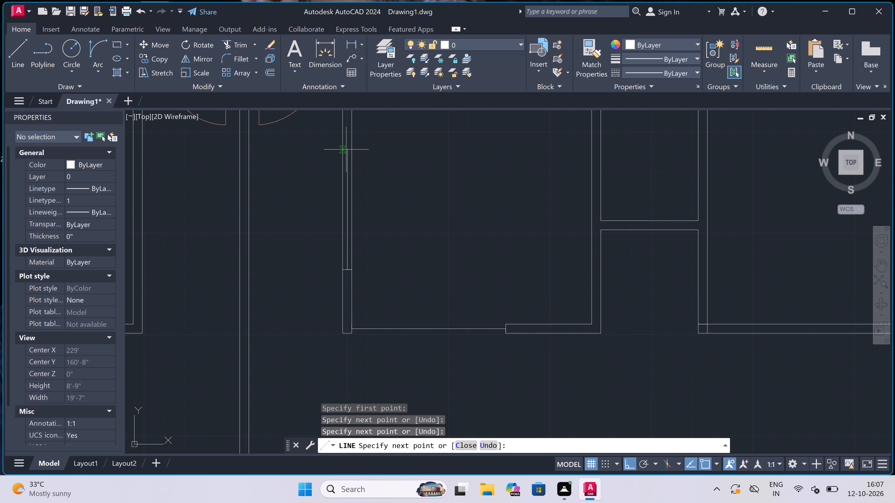
scroll(346, 150, "up", 3)
left_click(348, 145)
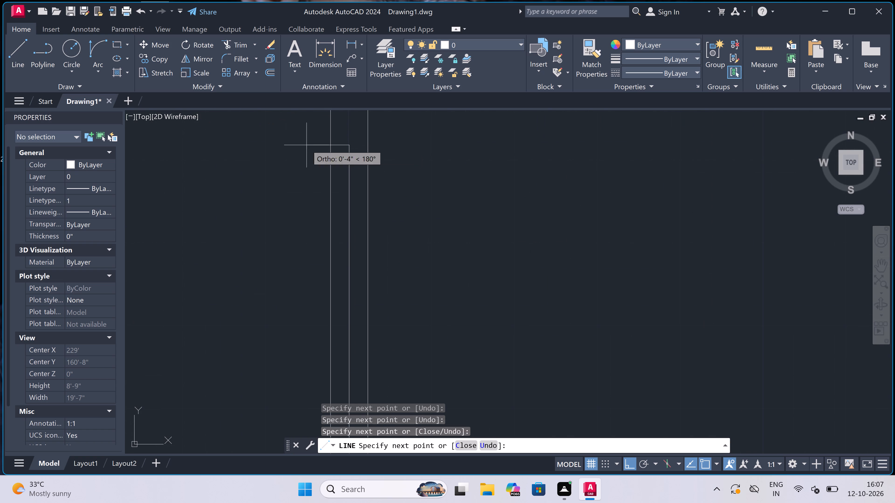
left_click(334, 145)
left_click(369, 144)
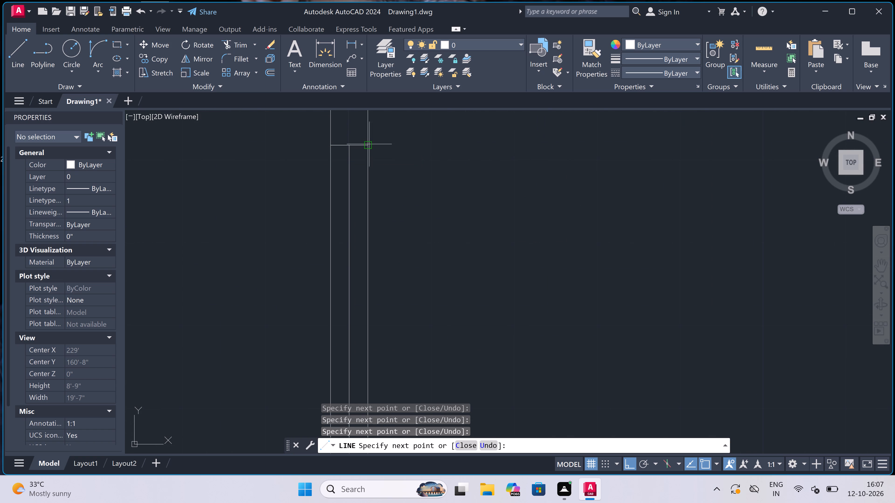
key("Escape")
Trim both west wall face lines between the two jamb lines, keeping the centre line.
type("tr")
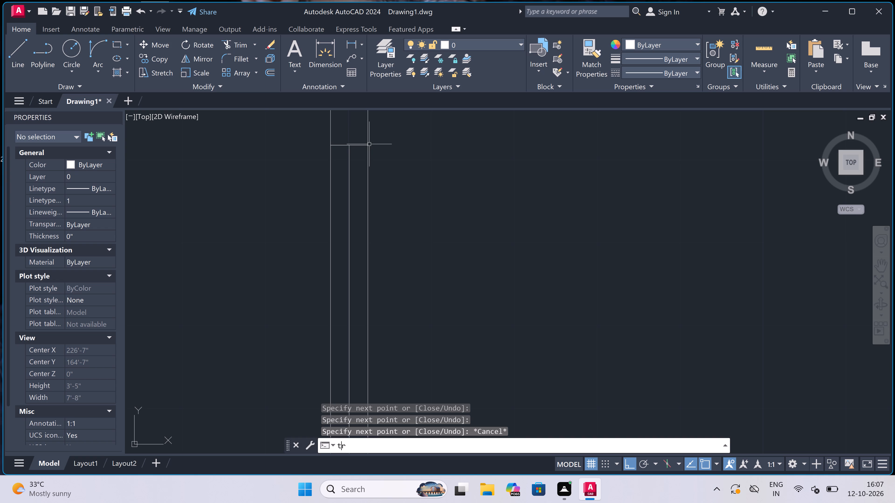
key("space")
scroll(369, 144, "down", 2)
scroll(361, 189, "down", 3)
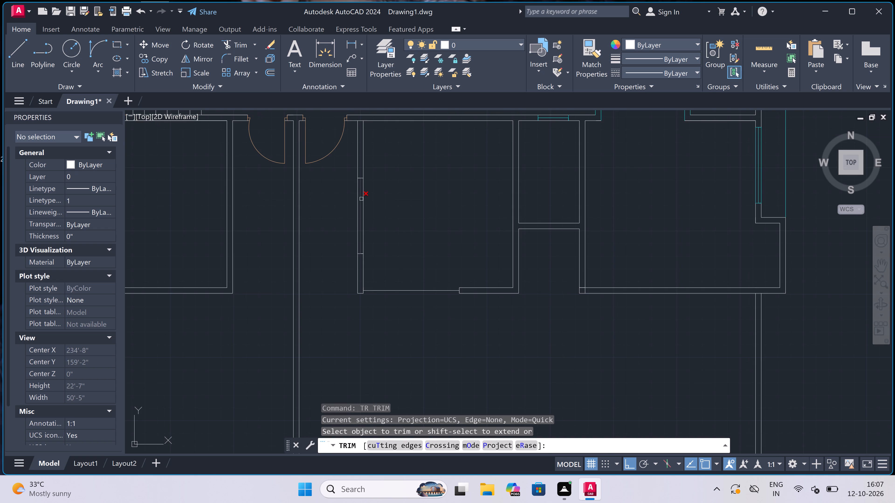
scroll(362, 199, "up", 2)
left_click(365, 202)
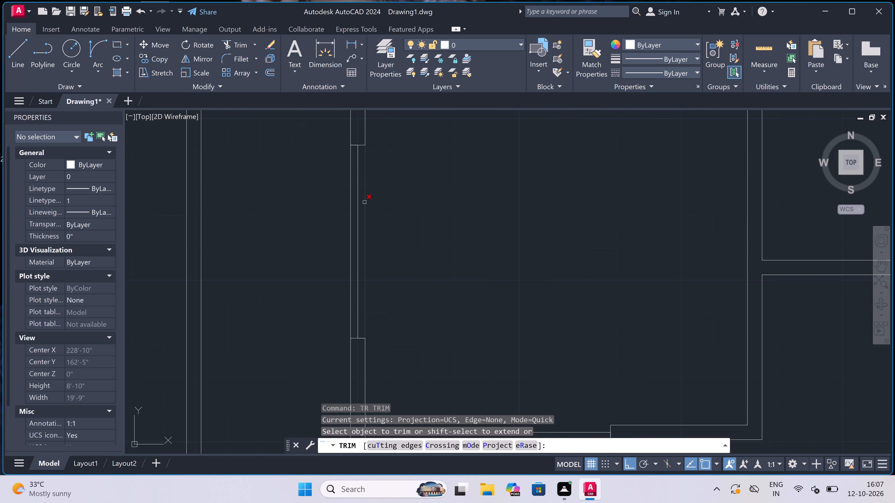
left_click(351, 200)
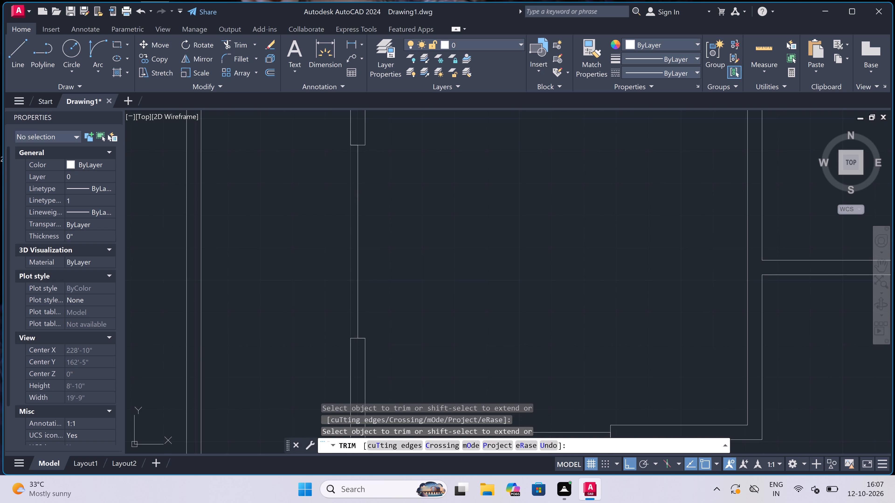
scroll(351, 200, "down", 5)
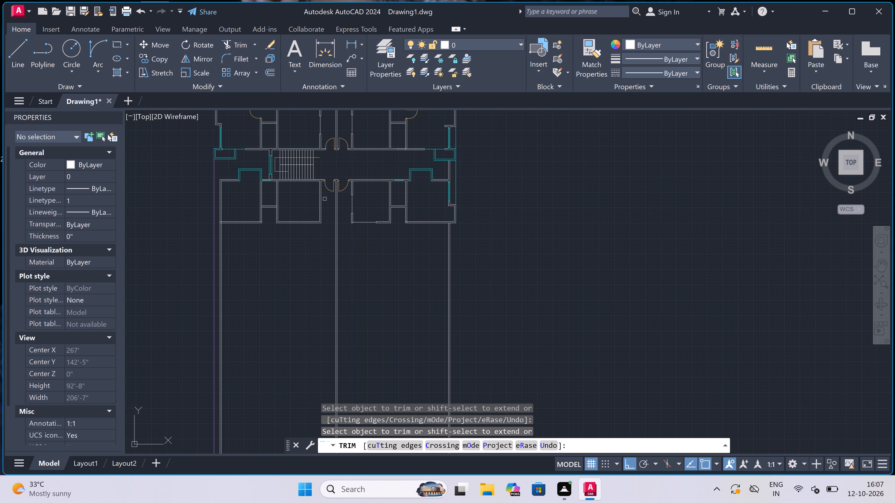
key("Escape")
Draw two jamb lines joined by a centre line in the east wall of the room just west of the central wall, aligned with the facing opening.
scroll(319, 200, "up", 3)
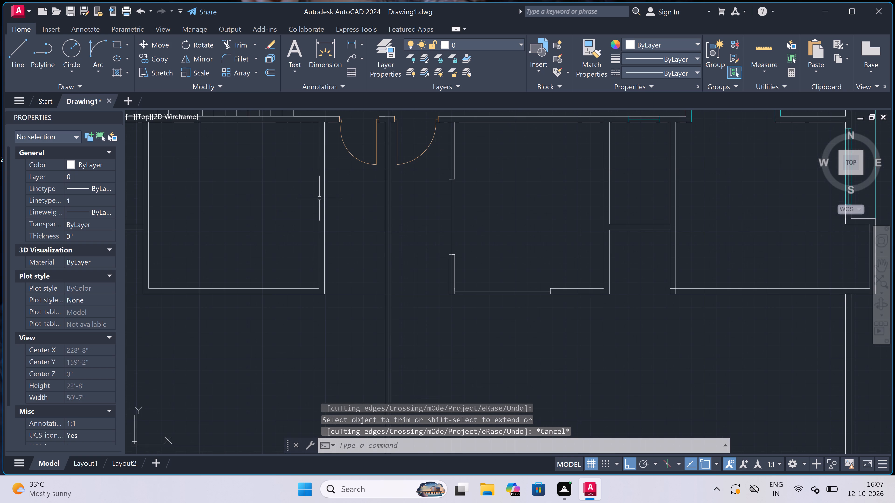
key("l")
key("space")
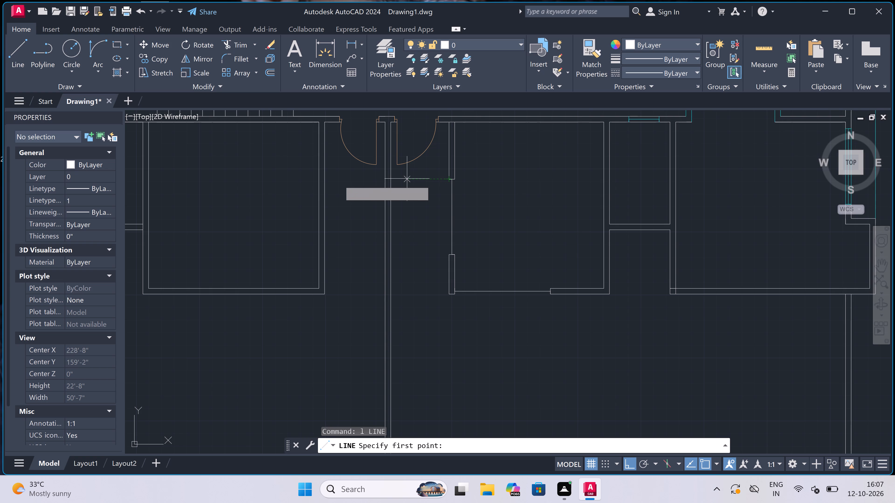
left_click(321, 179)
scroll(321, 179, "up", 2)
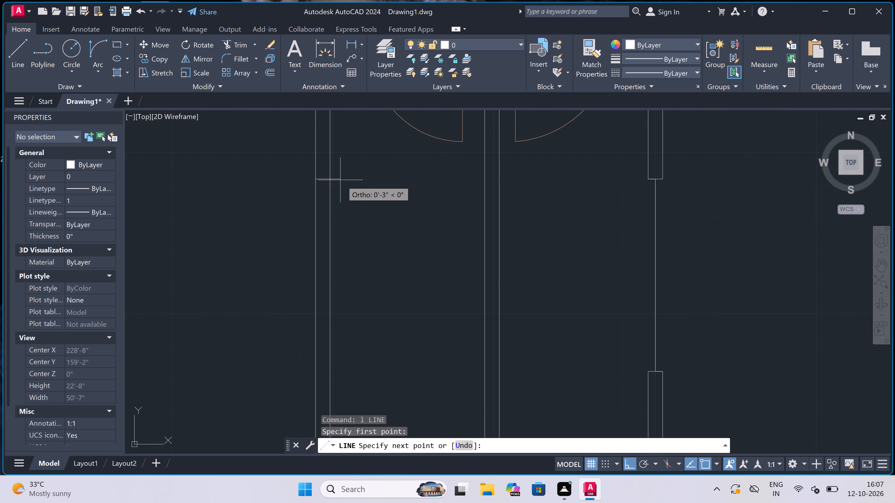
left_click(328, 180)
left_click(321, 180)
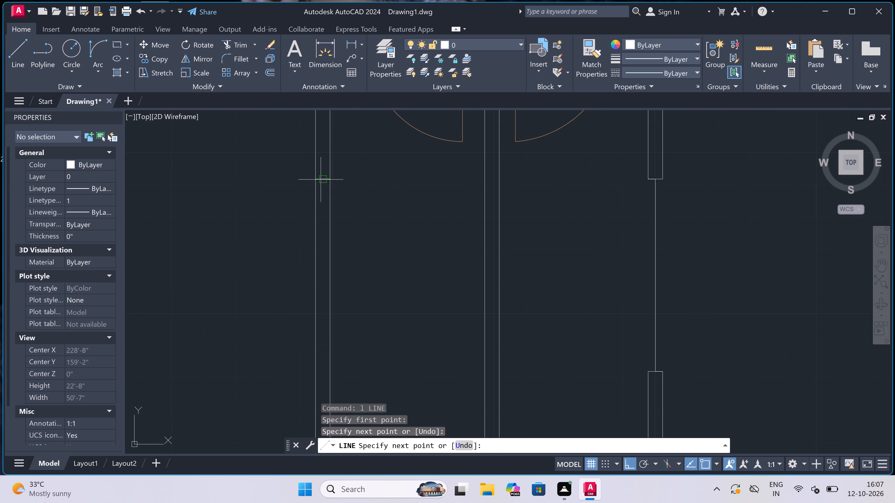
scroll(321, 180, "down", 3)
scroll(324, 244, "up", 2)
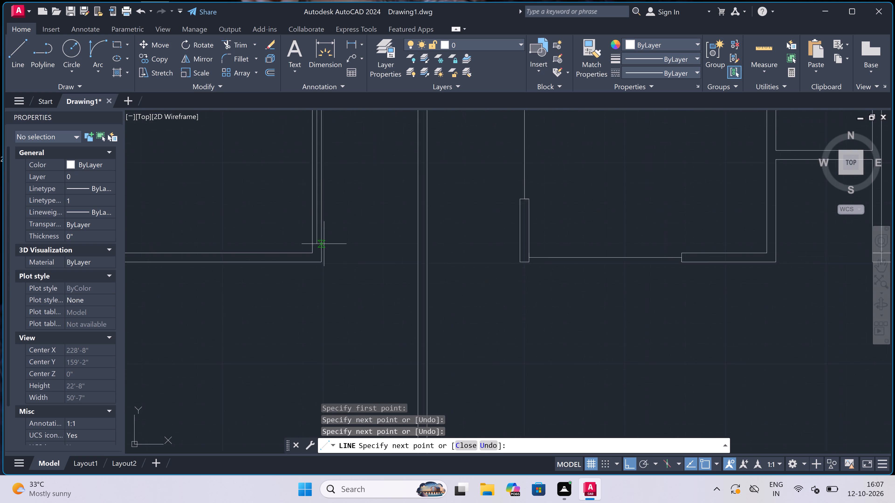
scroll(324, 244, "up", 1)
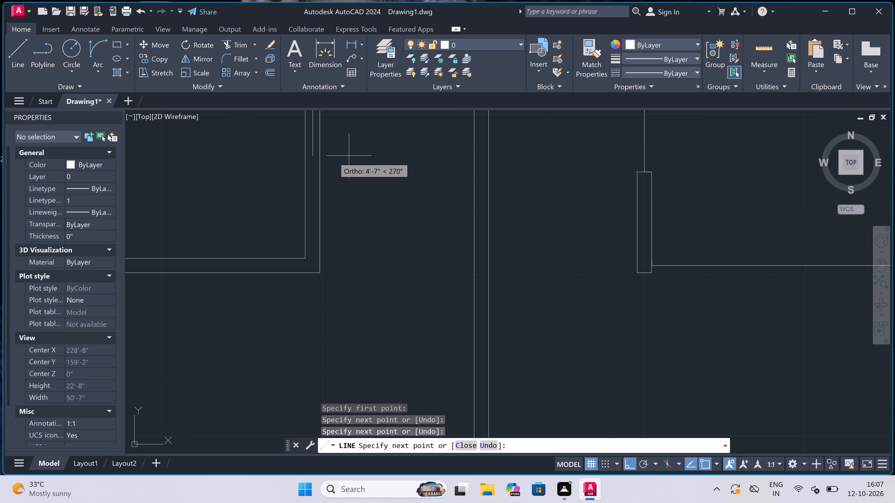
left_click(312, 172)
left_click(320, 171)
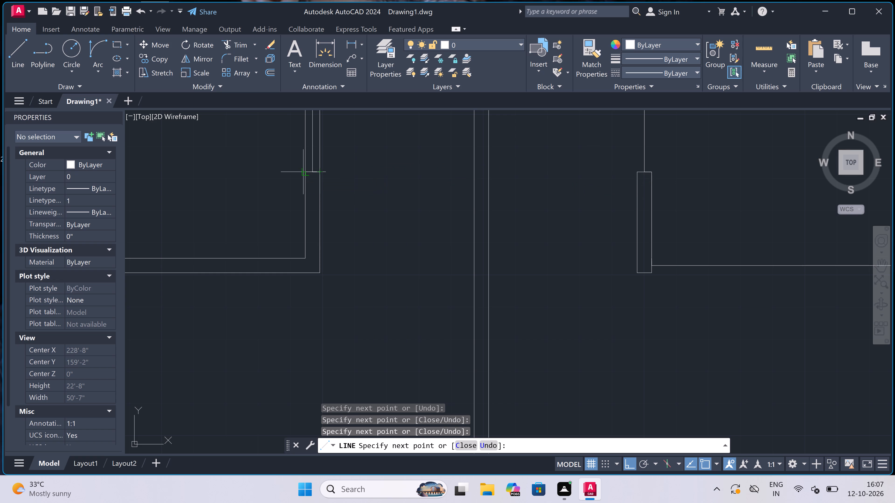
left_click(308, 170)
key("Escape")
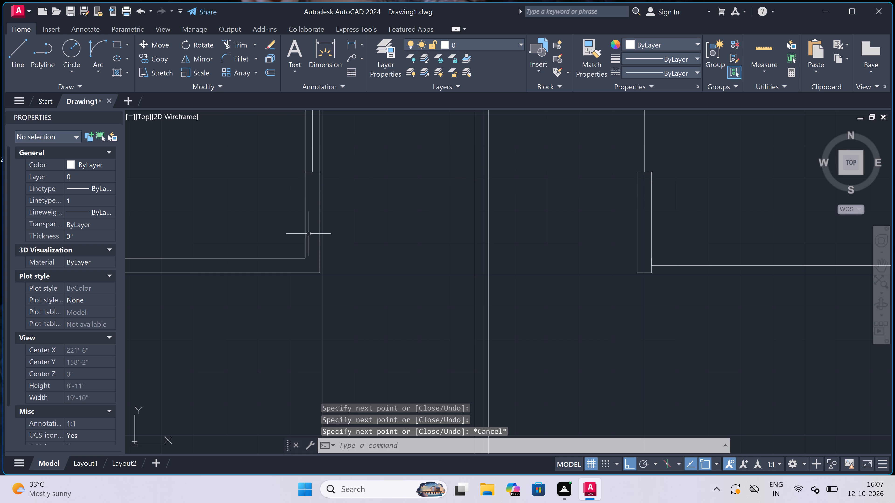
Draw a centre line about 7'-7" long in the same room's south wall from its east end, closed by a jamb line at its west end.
key("space")
left_click(307, 257)
double_click(307, 270)
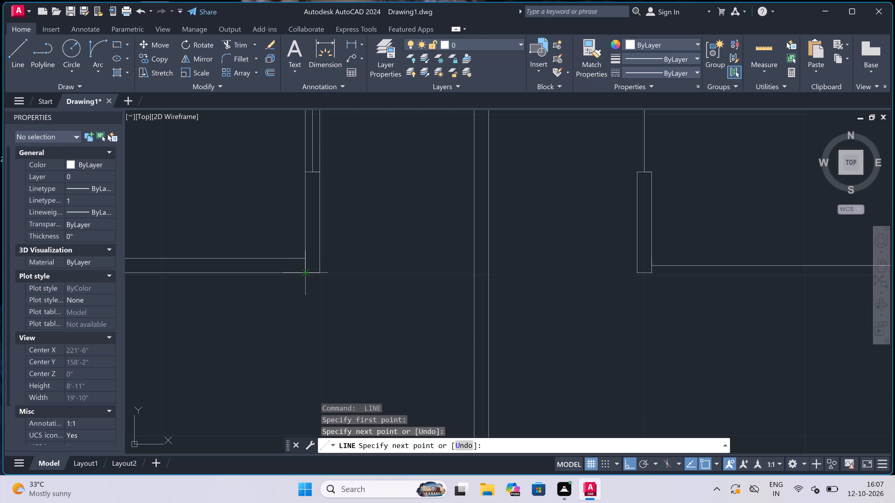
left_click(306, 264)
scroll(306, 262, "down", 3)
scroll(251, 265, "up", 2)
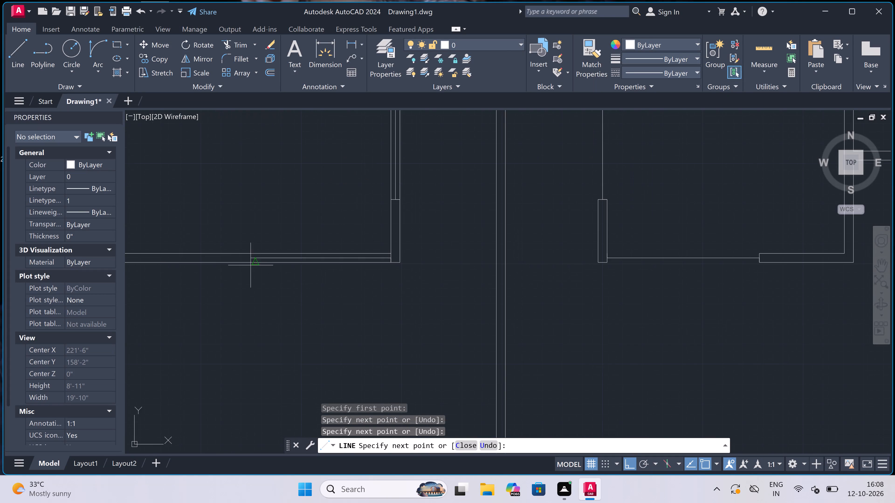
scroll(230, 258, "down", 1)
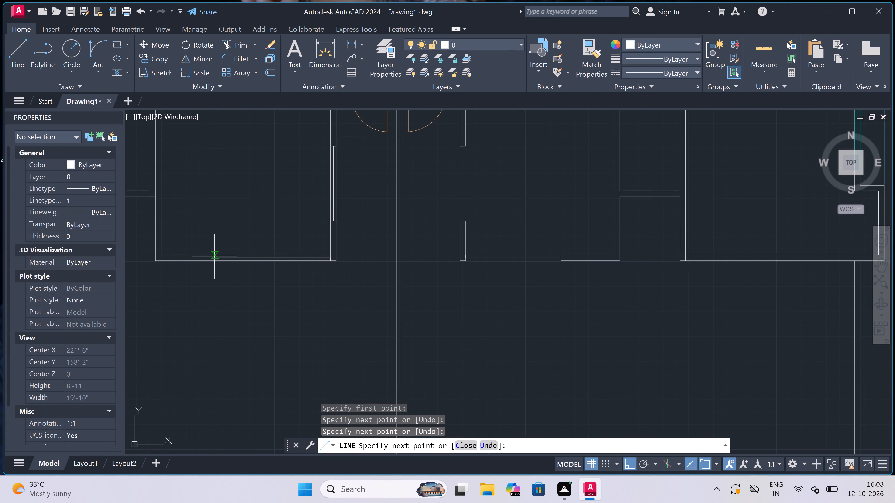
scroll(218, 259, "up", 2)
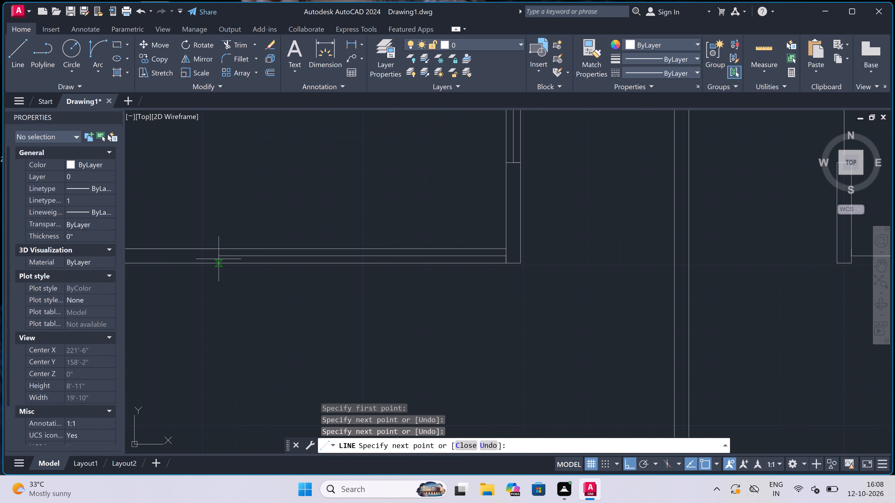
left_click(219, 259)
scroll(217, 251, "up", 4)
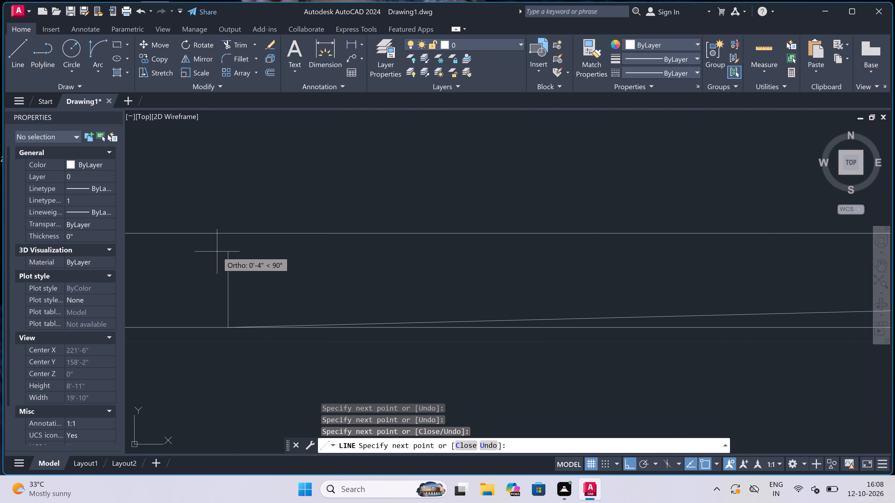
key("ctrl+z")
scroll(215, 254, "up", 3)
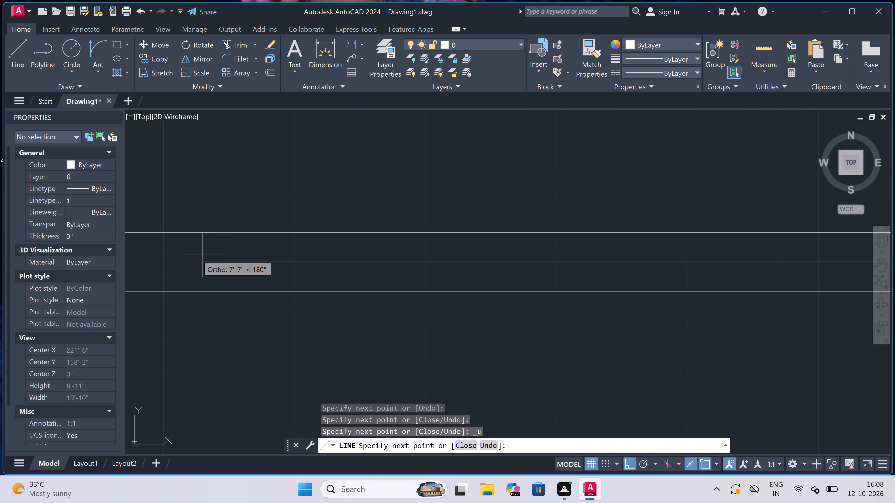
left_click(193, 261)
left_click(196, 236)
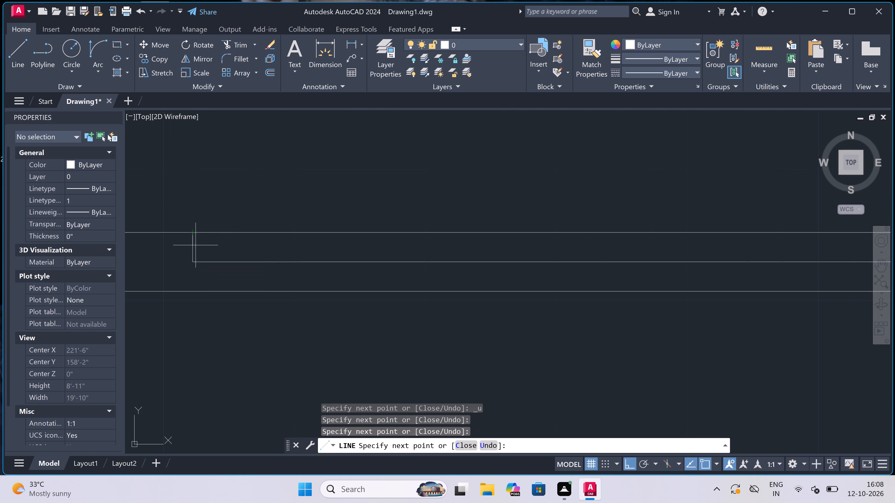
double_click(194, 290)
key("Escape")
Trim both south wall face lines alongside the new centre line, leaving a single line across the opening.
type("tr")
key("space")
scroll(201, 273, "down", 2)
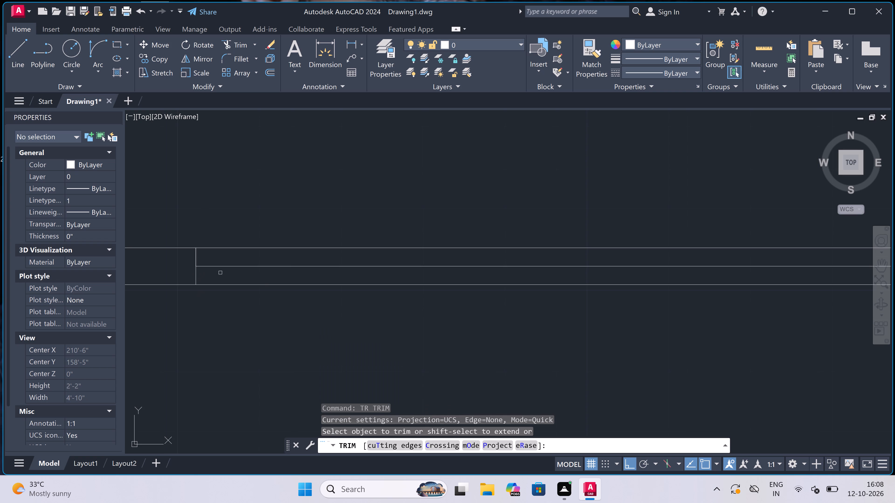
scroll(268, 286, "down", 1)
left_click(268, 286)
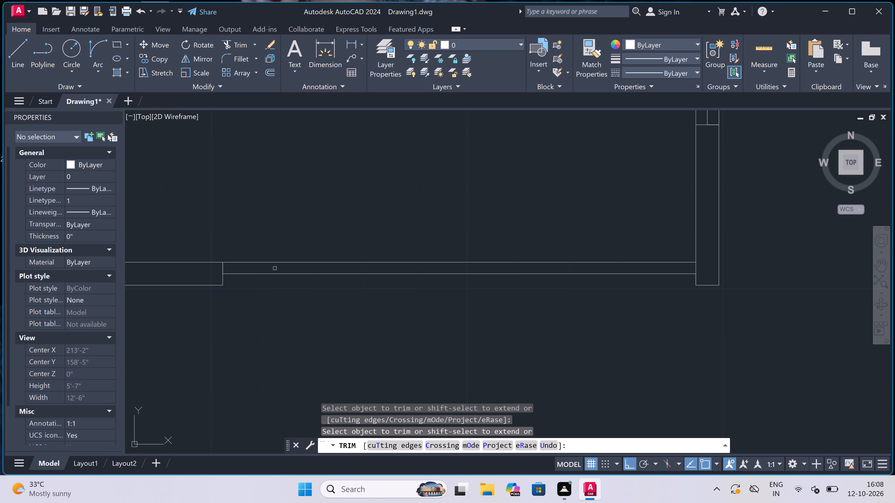
left_click(278, 263)
scroll(278, 263, "down", 3)
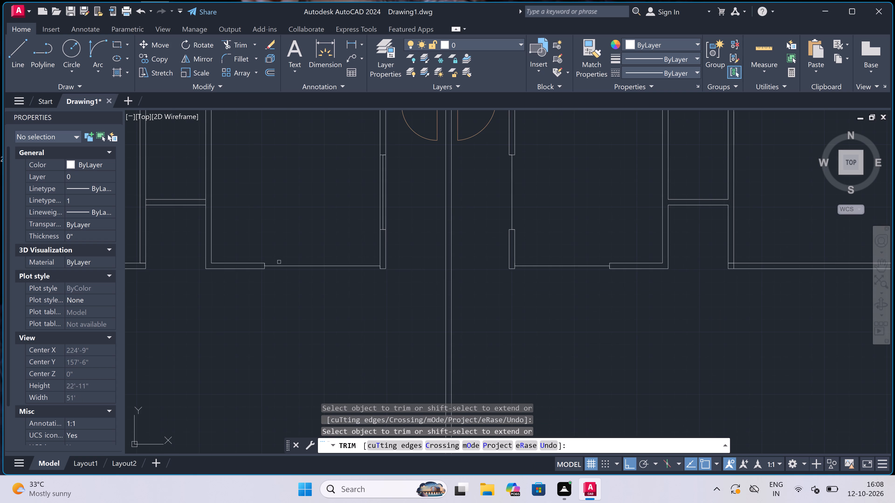
Trim both east wall face lines between the two jamb lines of the same room, keeping only the centre line.
scroll(408, 182, "up", 1)
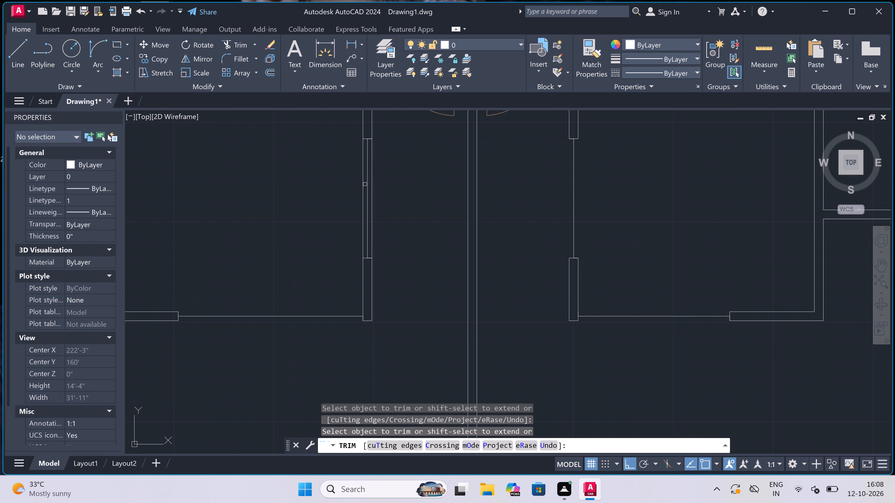
left_click(363, 183)
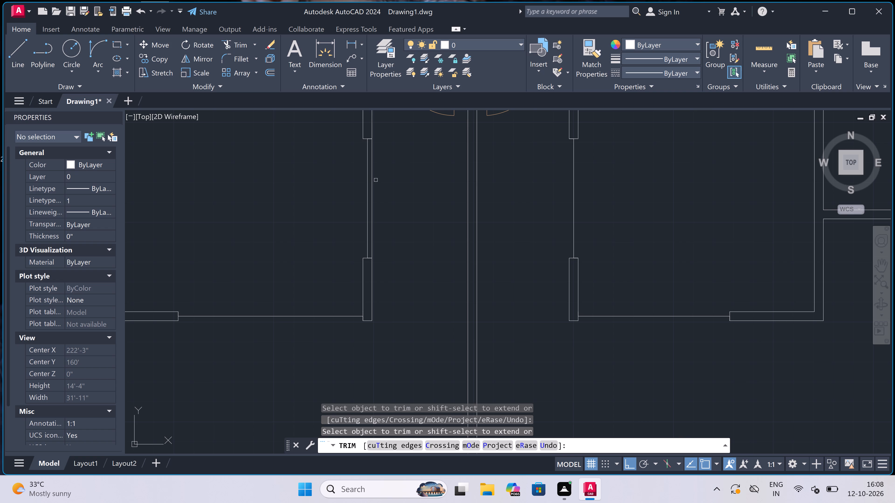
left_click(374, 178)
scroll(336, 192, "down", 3)
key("Escape")
On layer line1, draw an east door jamb across the short partition northwest of the stairs, with a 2" stub westward and a 2' leaf southward.
scroll(336, 192, "down", 2)
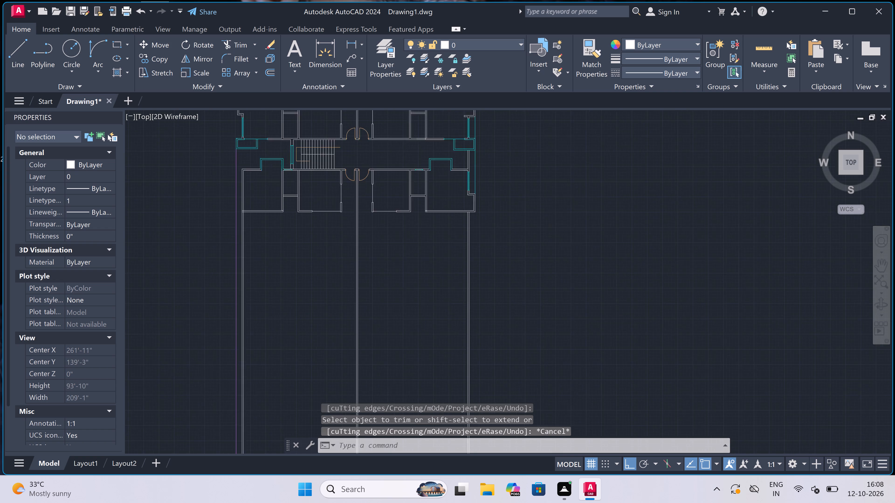
scroll(316, 188, "down", 1)
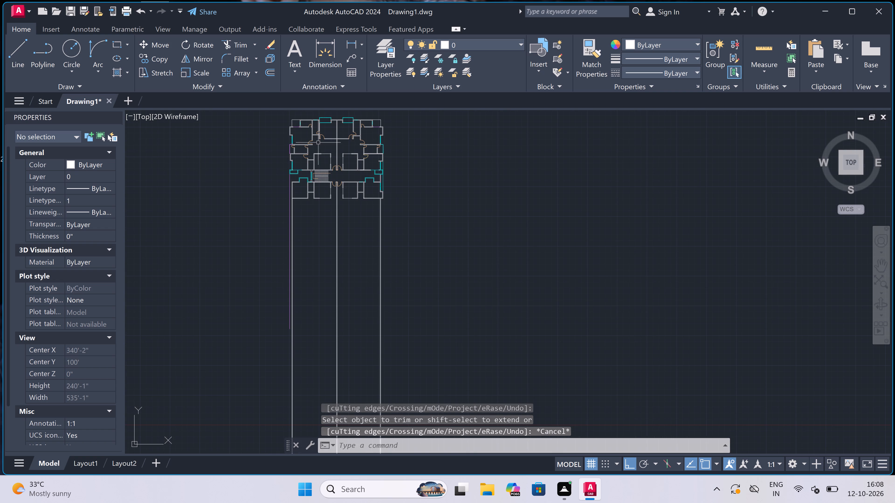
scroll(318, 143, "up", 4)
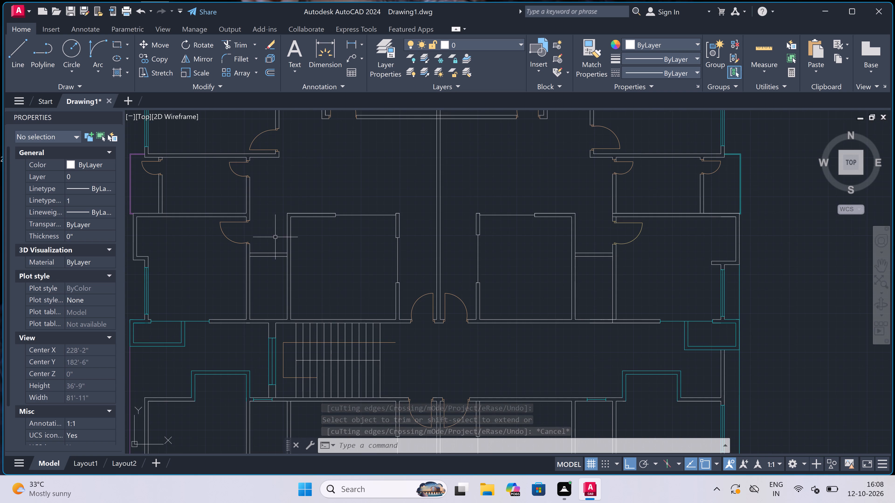
scroll(275, 238, "up", 2)
scroll(210, 280, "up", 1)
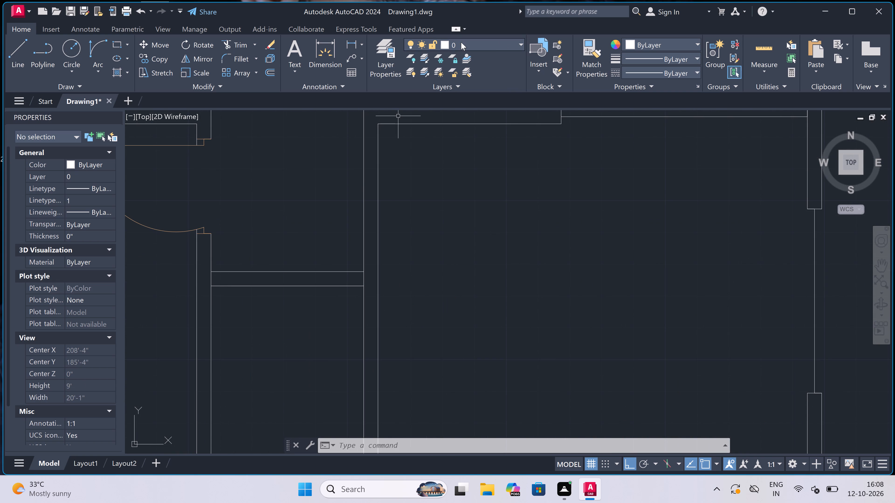
left_click(482, 45)
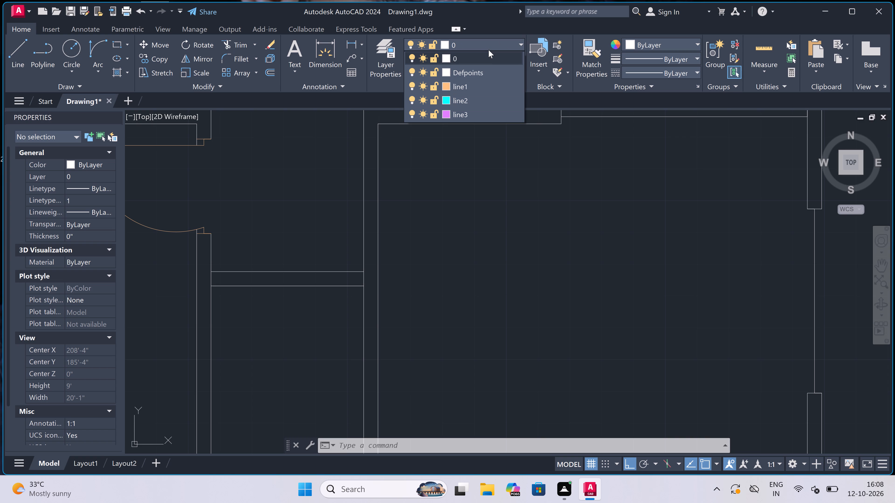
left_click(459, 86)
scroll(333, 308, "up", 1)
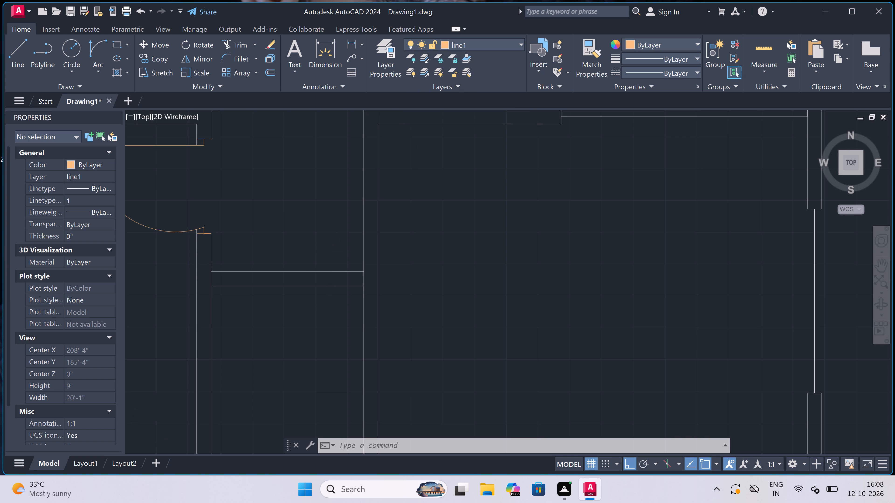
key("l")
key("space")
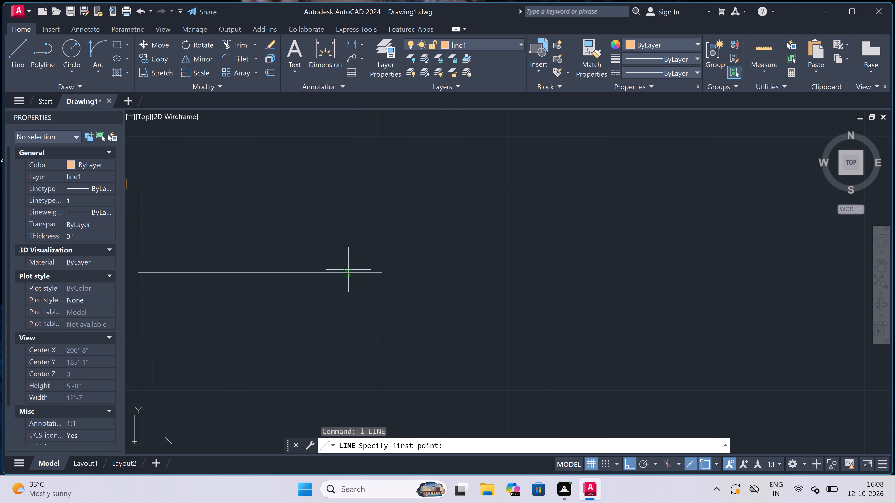
left_click(353, 272)
left_click(353, 252)
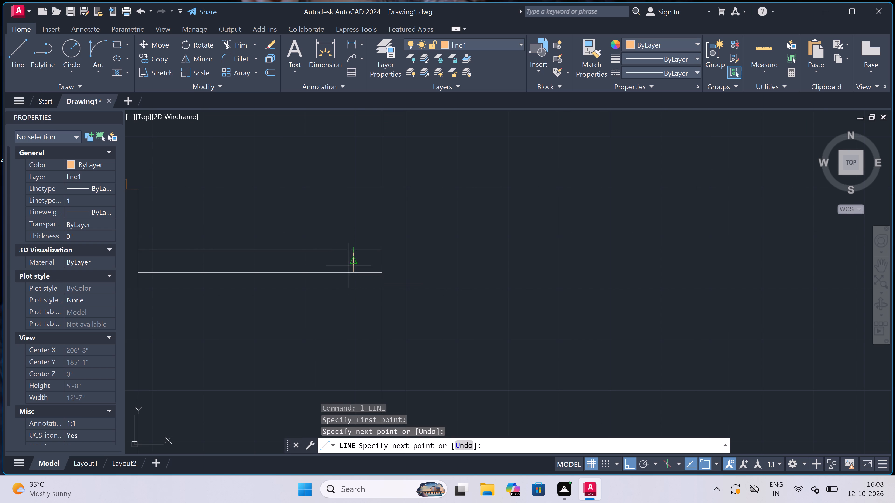
left_click(349, 265)
type("2\"")
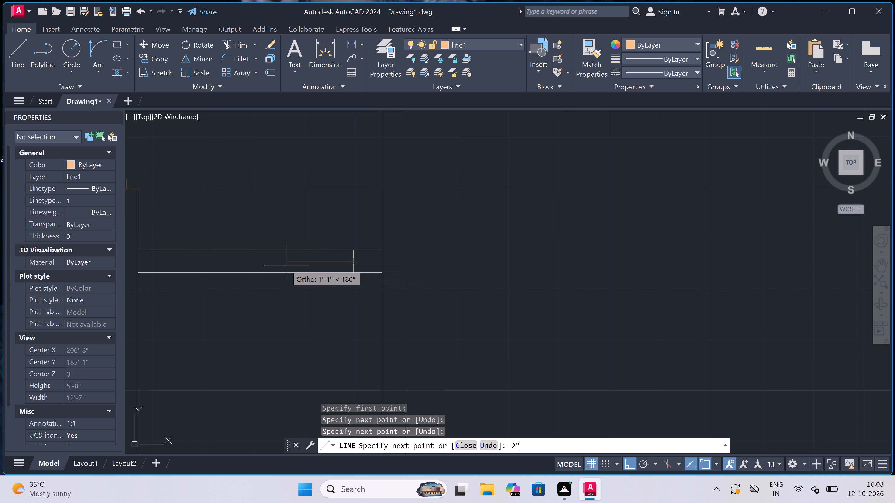
key("space")
type("2'")
key("space")
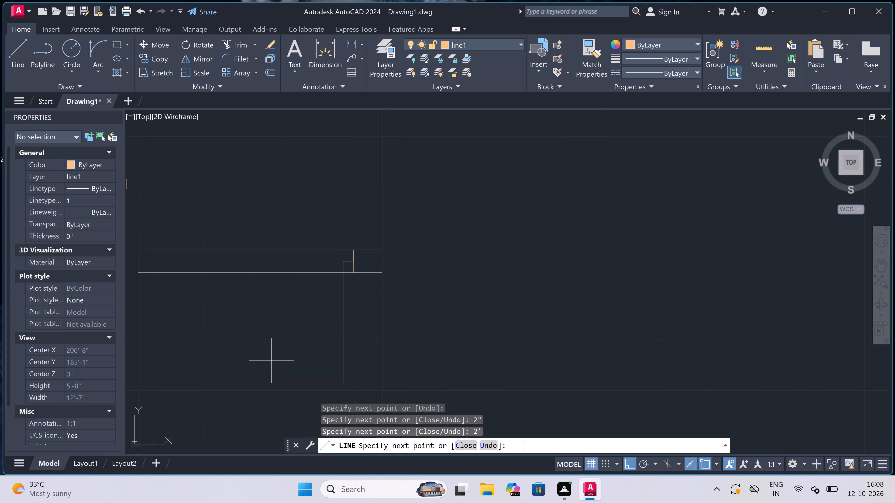
key("Escape")
Draw the west door jamb line across the same short partition, with a 2" stub from its midpoint towards the door leaf.
key("space")
left_click(244, 277)
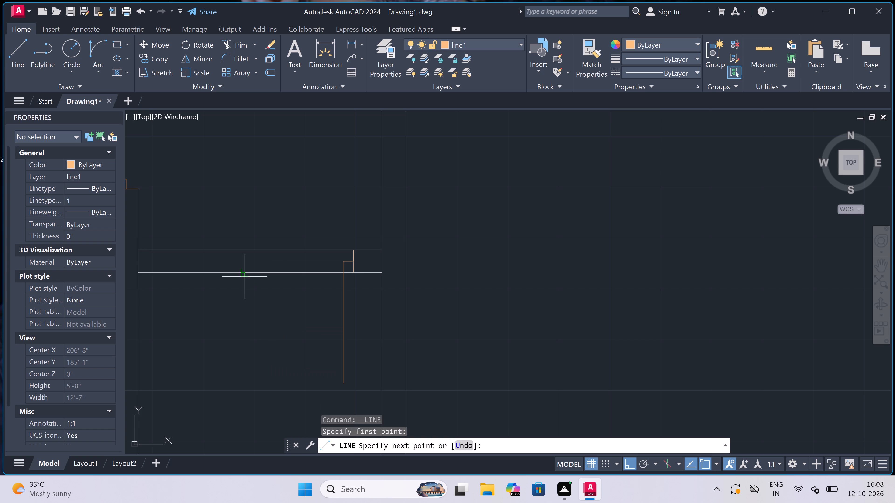
left_click(244, 249)
left_click(246, 264)
left_click(250, 264)
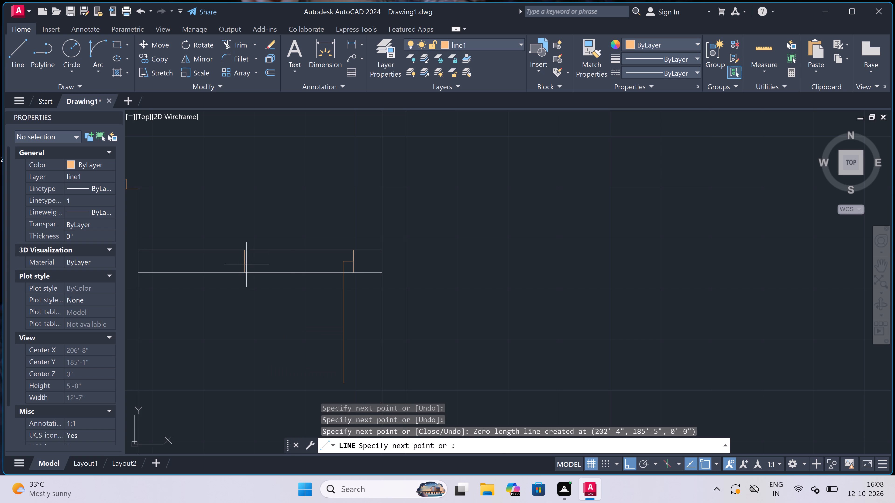
type("2\"")
key("space")
key("Escape")
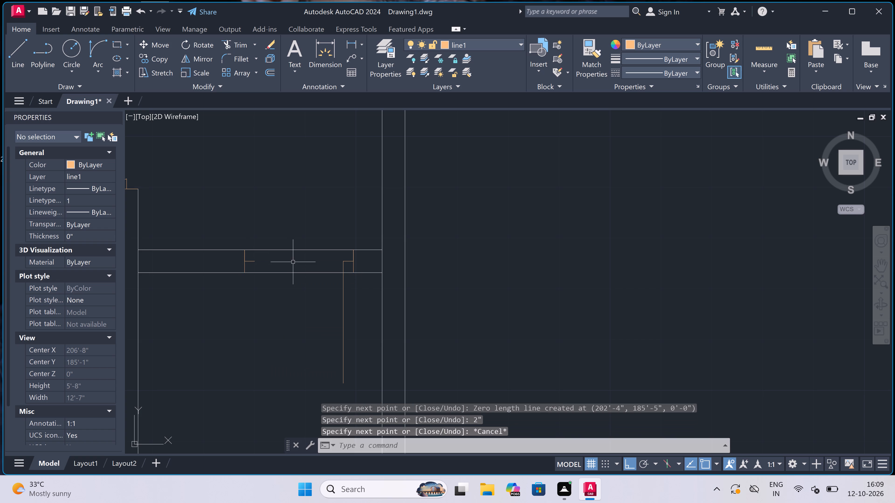
Draw the door swing arc from the south end of the leaf to the west jamb's stub.
left_click(92, 45)
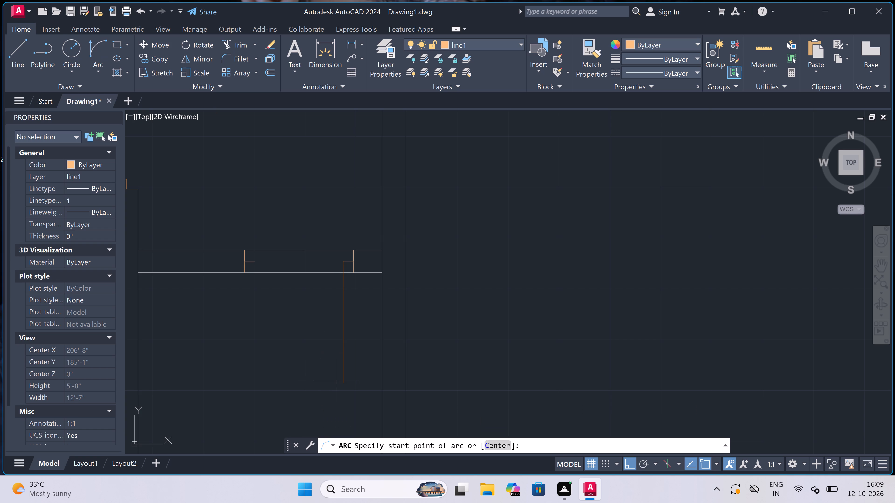
left_click(343, 385)
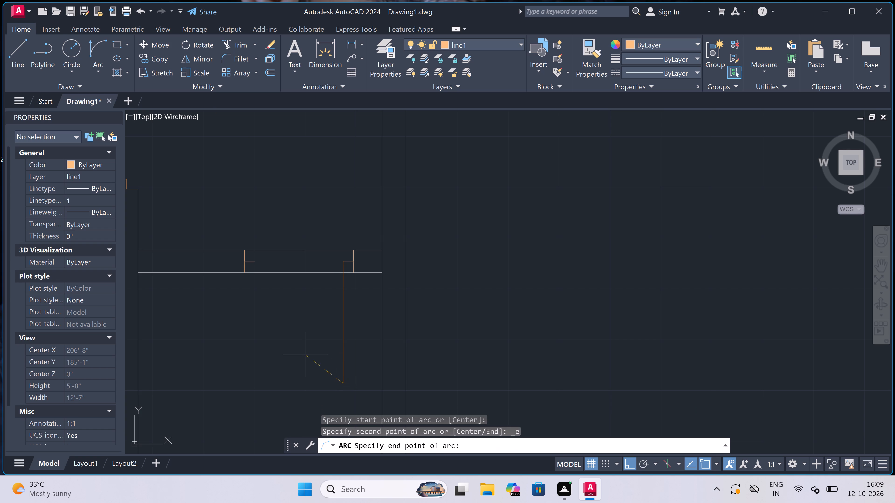
left_click(258, 262)
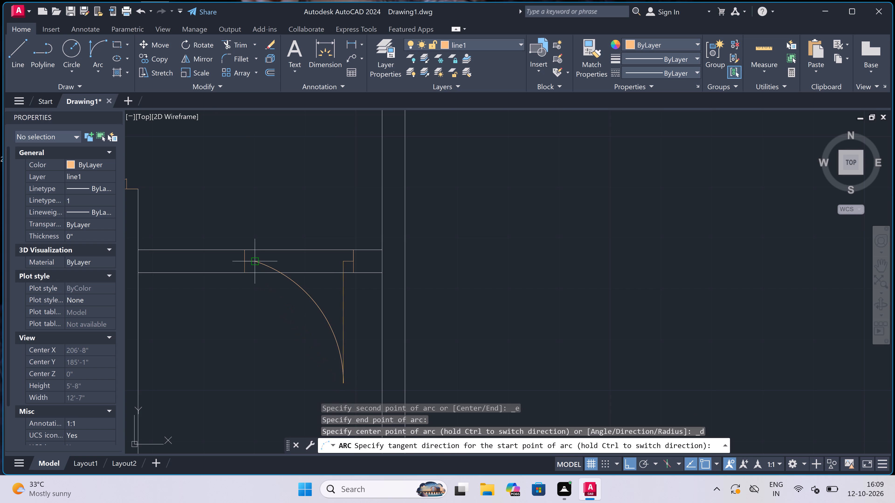
left_click(225, 312)
Trim both partition face lines across the door opening and the wall line segments where the partition meets the walls at each end.
key("t")
key("r")
key("space")
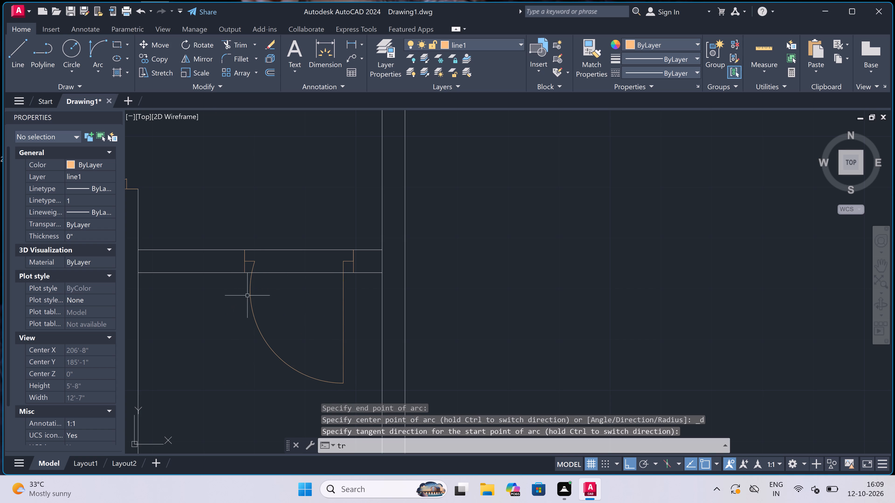
left_click_drag(281, 227, 282, 229)
left_click(294, 319)
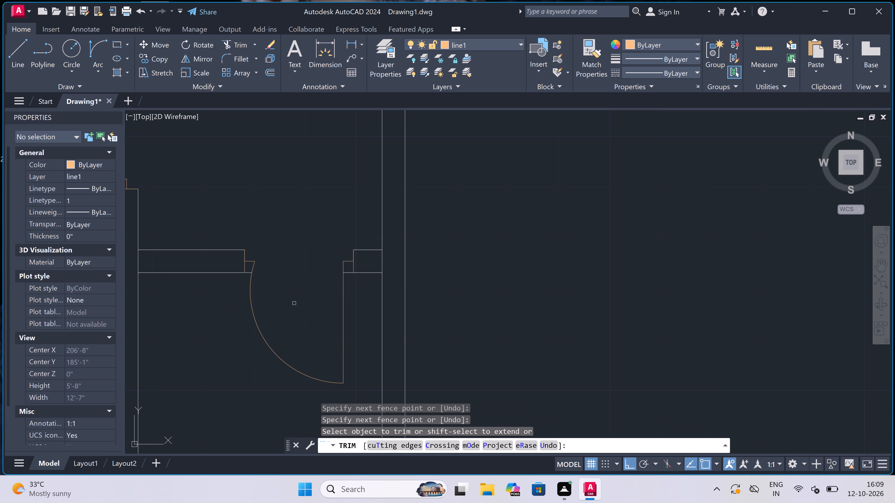
left_click(141, 264)
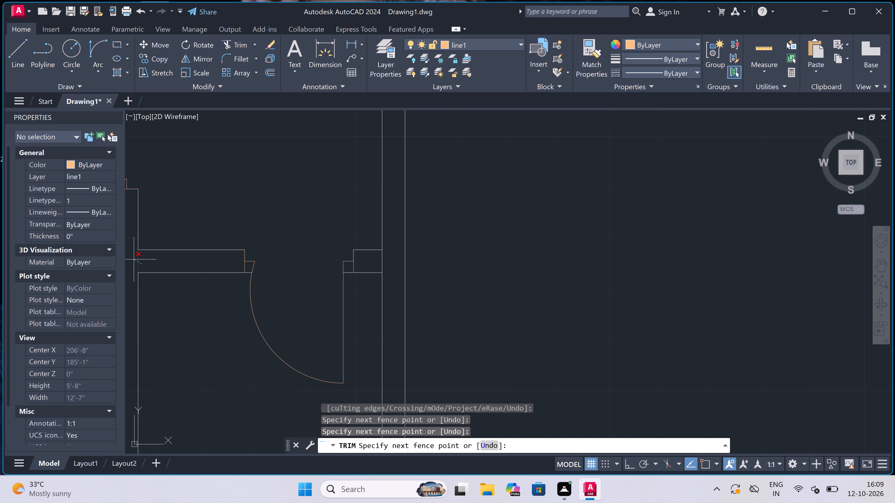
left_click(134, 259)
left_click(366, 265)
left_click(392, 260)
scroll(332, 243, "down", 4)
key("Escape")
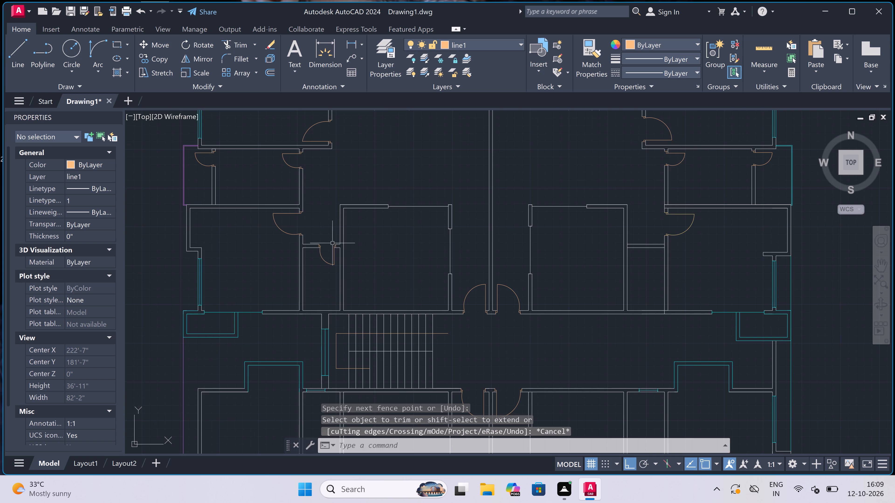
Across the mirrored short partition in the east unit, draw the west door jamb with a 2" stub eastward and a 2' leaf southward.
scroll(300, 278, "down", 3)
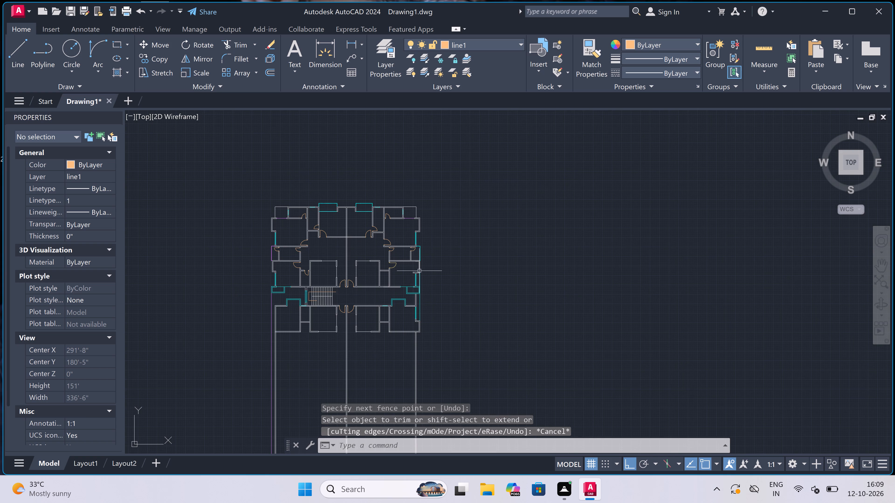
scroll(383, 267, "up", 4)
scroll(366, 280, "up", 2)
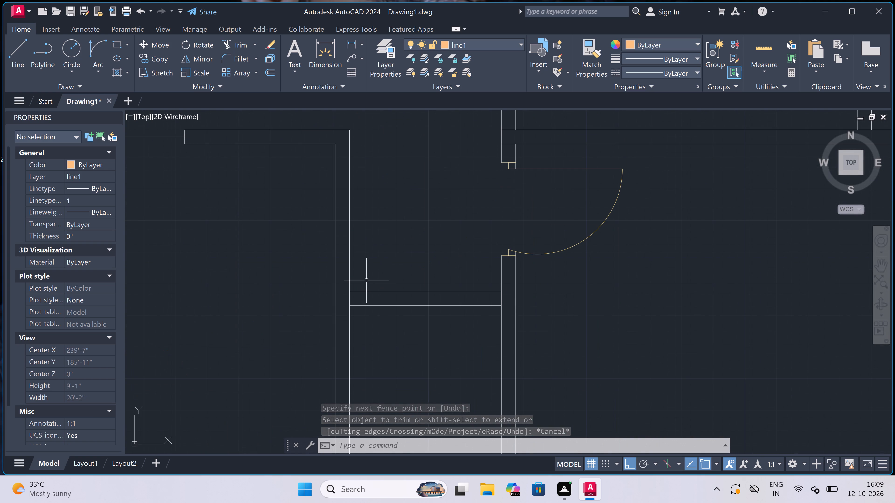
key("l")
key("space")
scroll(357, 298, "up", 2)
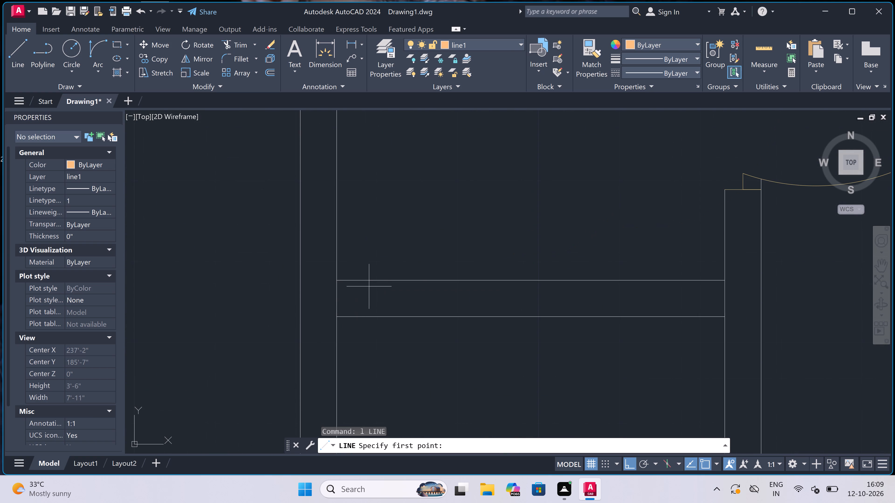
left_click(384, 275)
key("Escape")
key("space")
left_click_drag(371, 281, 371, 286)
left_click(368, 318)
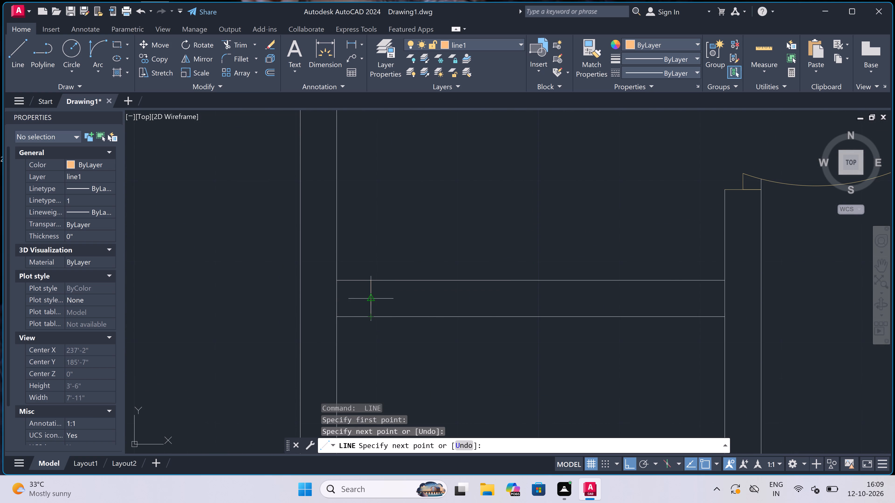
left_click(368, 299)
type("2\"")
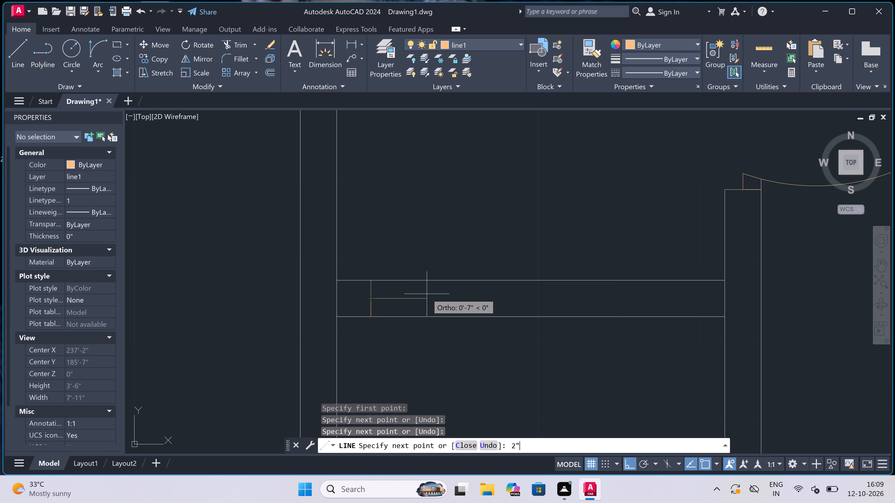
key("space")
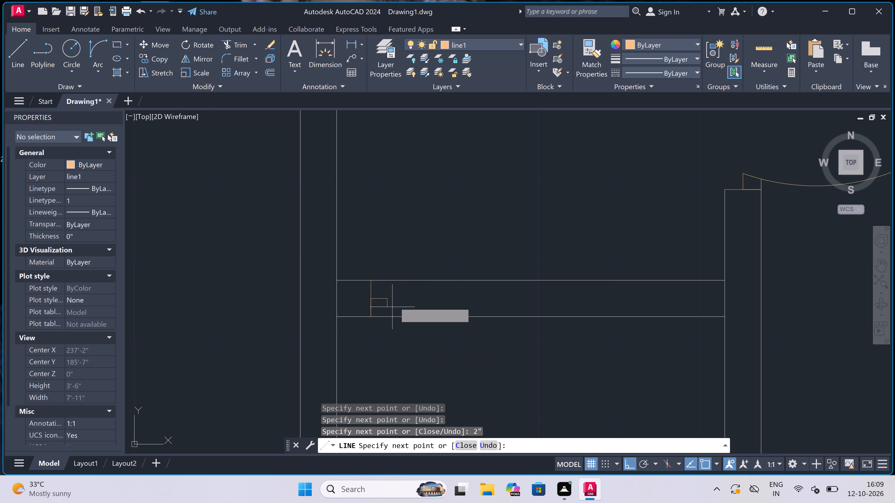
scroll(396, 298, "down", 2)
scroll(398, 329, "up", 2)
type("2'")
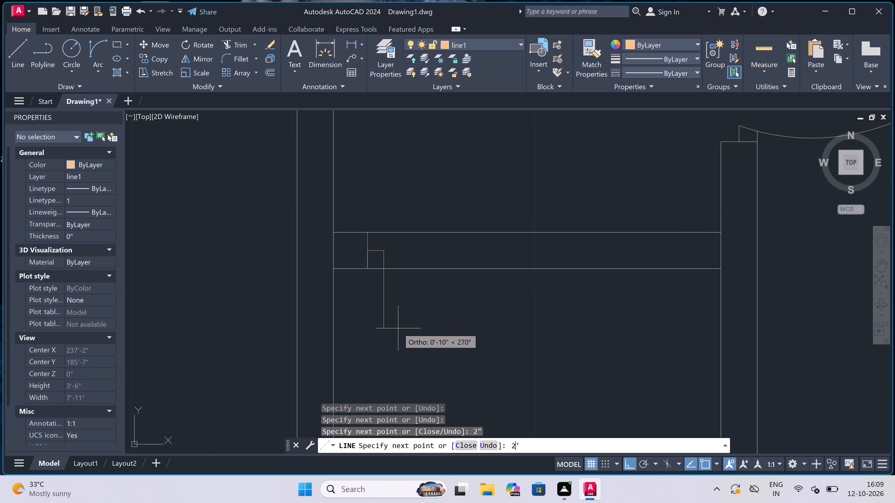
key("space")
key("Escape")
Draw the east door jamb line across the same partition, with a 2" stub from its midpoint westward.
key("space")
scroll(391, 263, "down", 2)
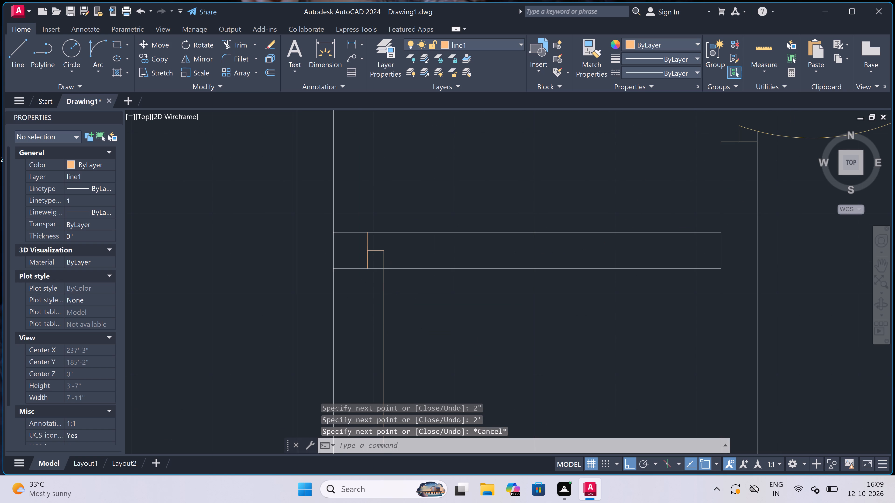
scroll(391, 263, "down", 3)
scroll(410, 284, "up", 3)
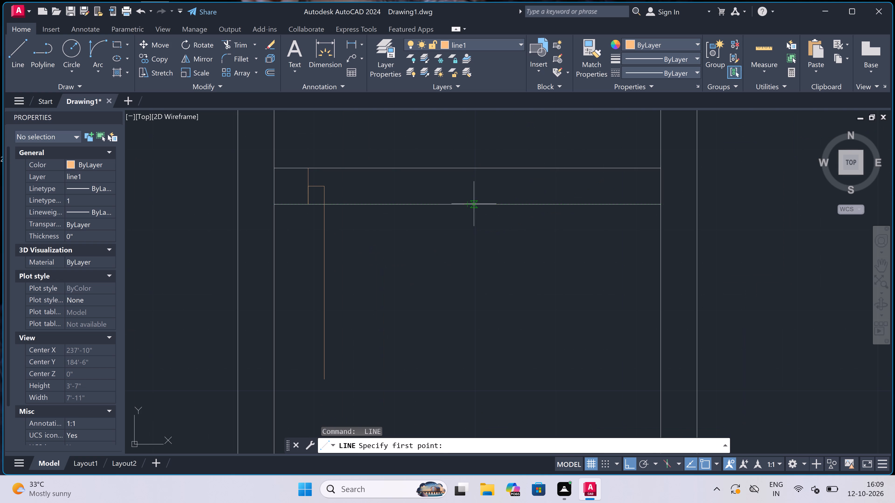
left_click_drag(487, 202, 487, 199)
left_click(486, 174)
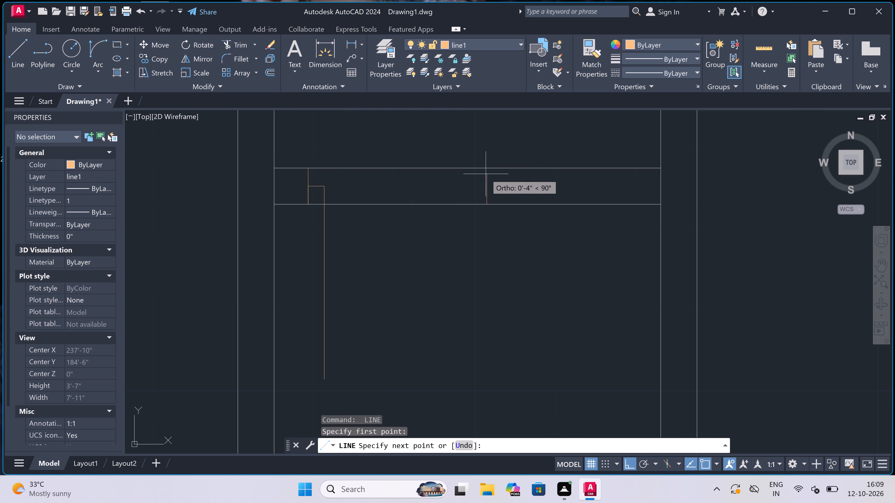
double_click(486, 166)
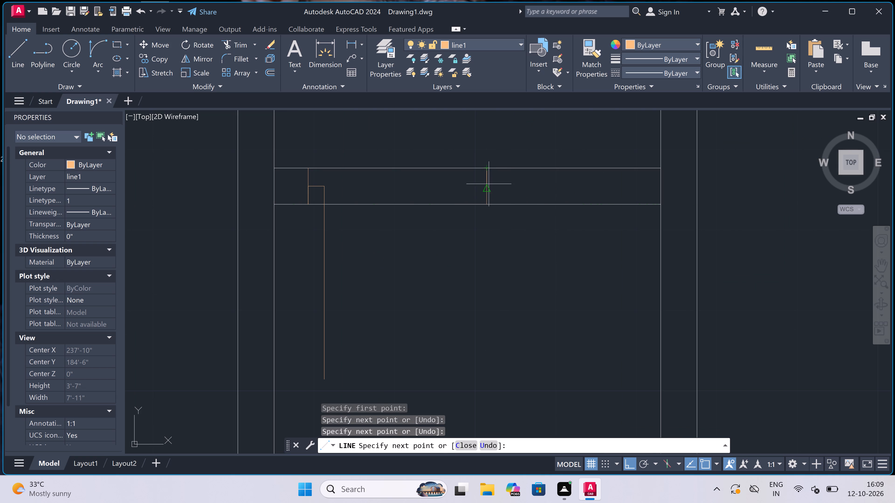
left_click(488, 186)
type("2\"")
key("space")
key("Escape")
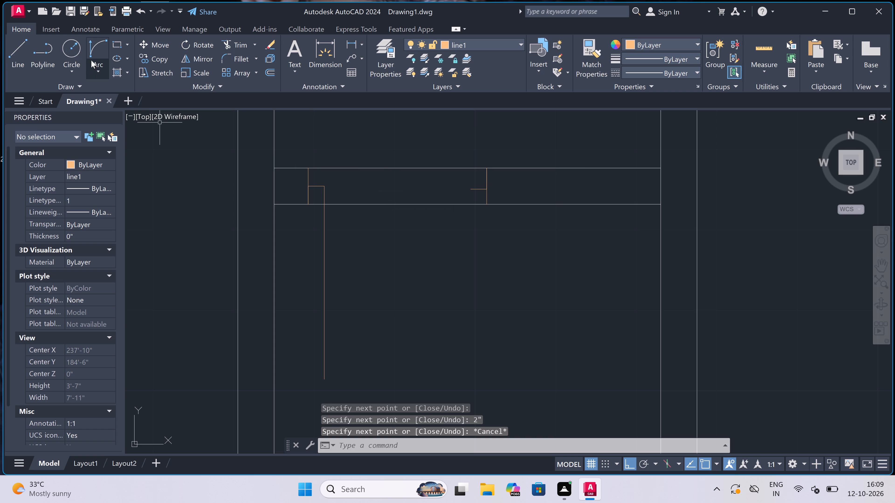
Draw the door swing arc from the south end of the leaf to the east jamb's stub.
left_click_drag(93, 49, 97, 56)
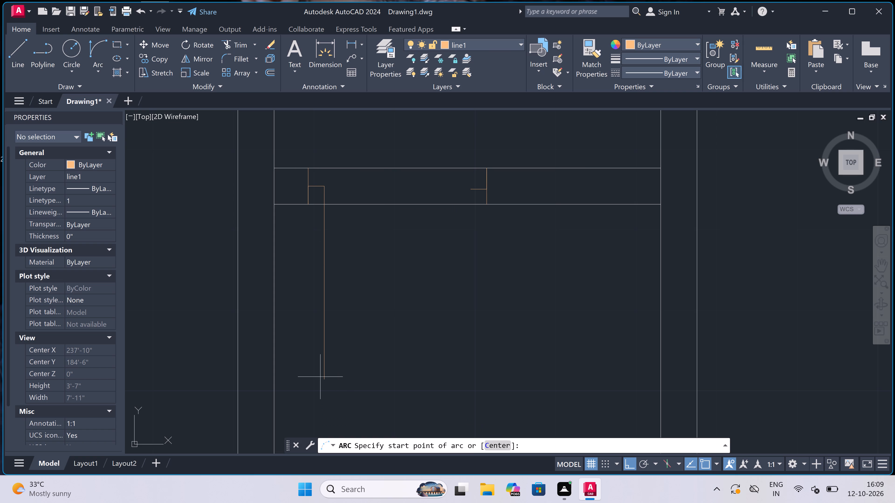
left_click_drag(324, 379, 340, 373)
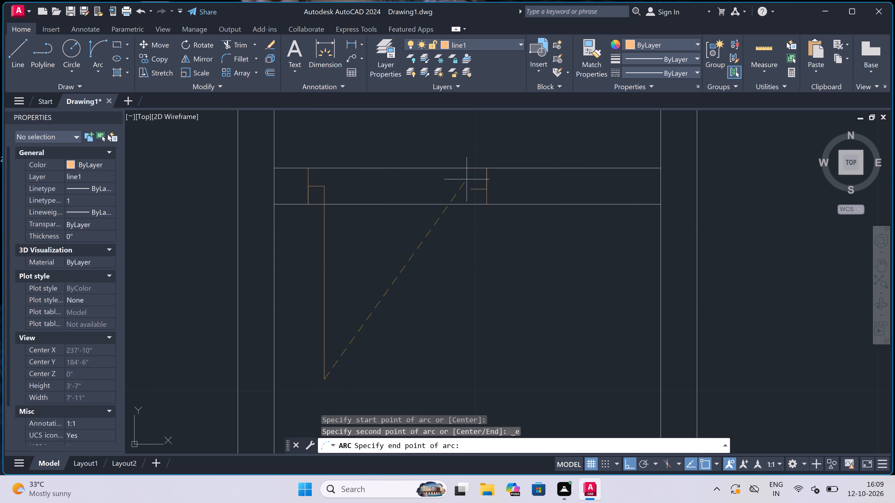
left_click(469, 186)
double_click(515, 283)
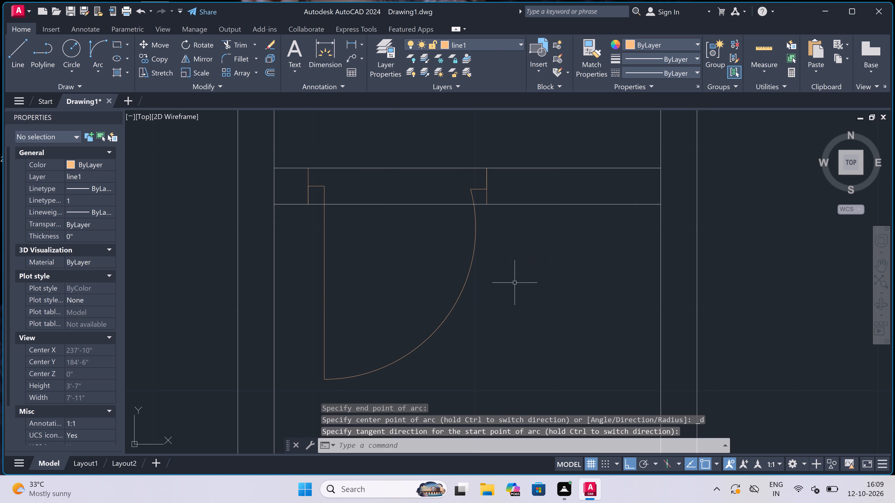
Trim both partition face lines across this door opening and the wall line segments at the partition's west and east junctions.
key("t")
key("r")
key("space")
left_click_drag(394, 151, 394, 153)
left_click_drag(403, 278, 400, 273)
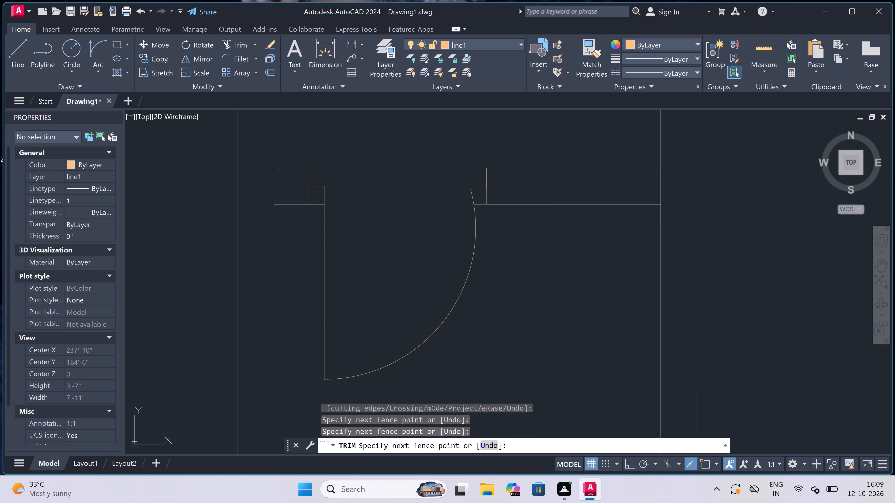
left_click(291, 191)
double_click(275, 187)
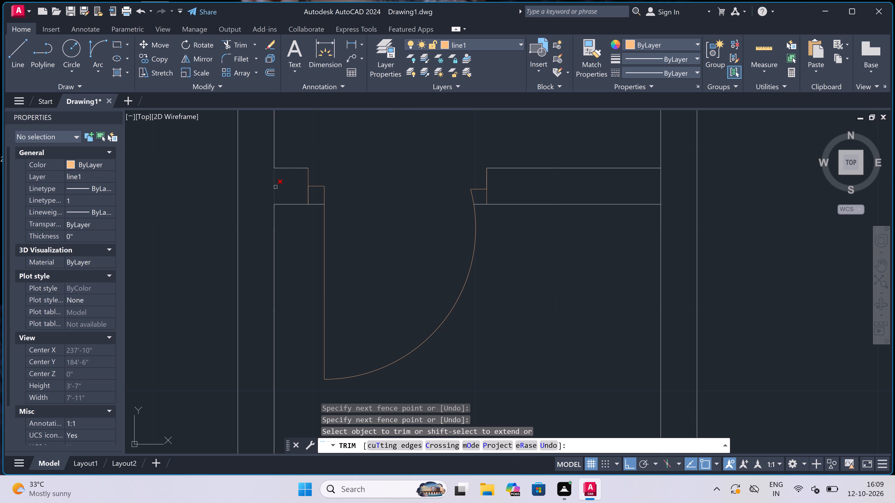
left_click(274, 187)
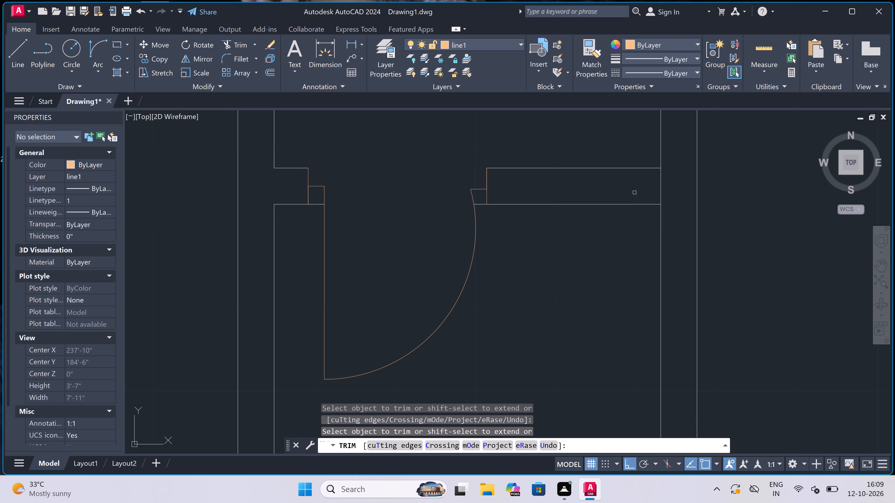
left_click_drag(673, 184, 669, 183)
left_click(604, 181)
scroll(430, 196, "down", 2)
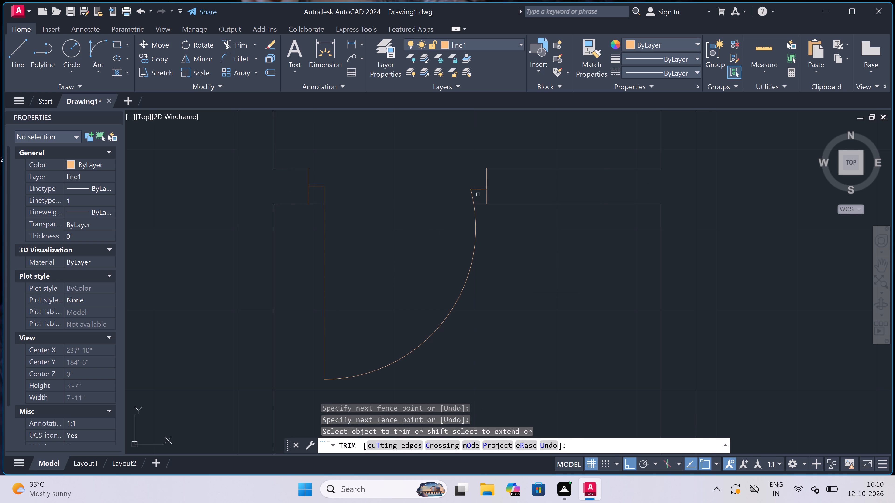
scroll(431, 196, "down", 3)
key("Escape")
Across the short partition southwest of the stairs, draw the east door jamb with a 2" stub westward and a 2' leaf northward.
scroll(430, 206, "down", 2)
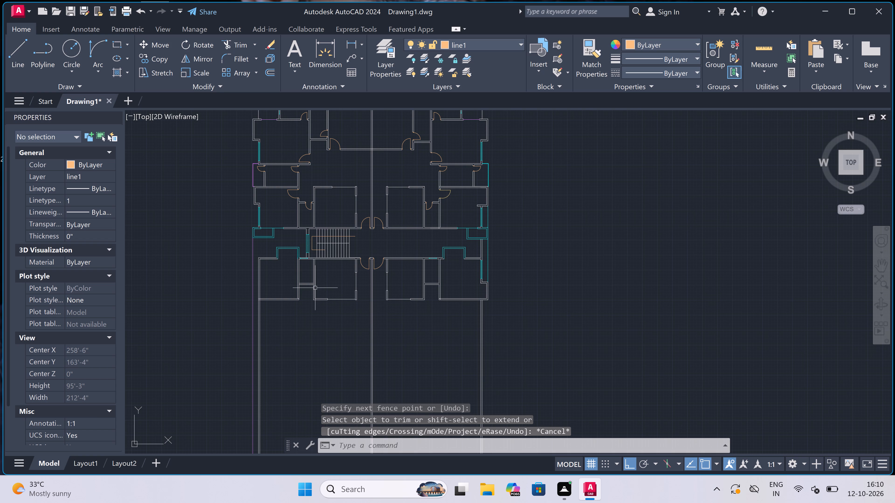
scroll(315, 288, "up", 4)
scroll(276, 257, "up", 2)
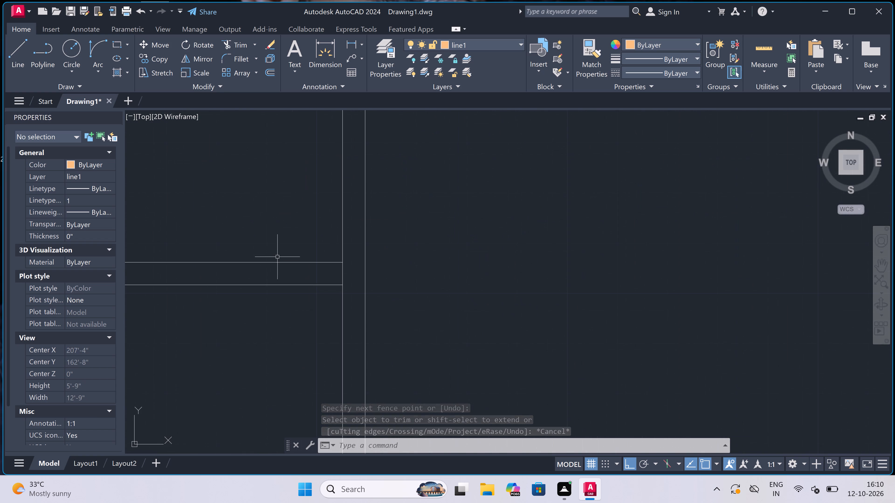
key("l")
key("space")
left_click(320, 262)
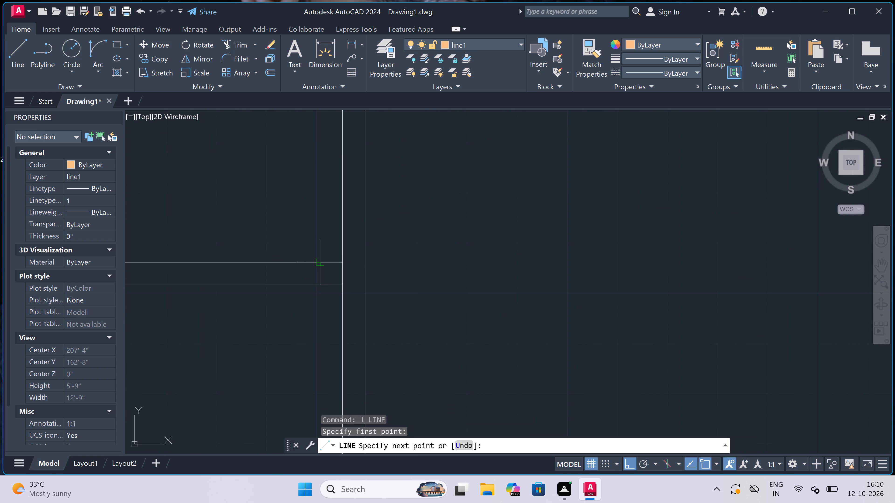
left_click(318, 285)
left_click(320, 275)
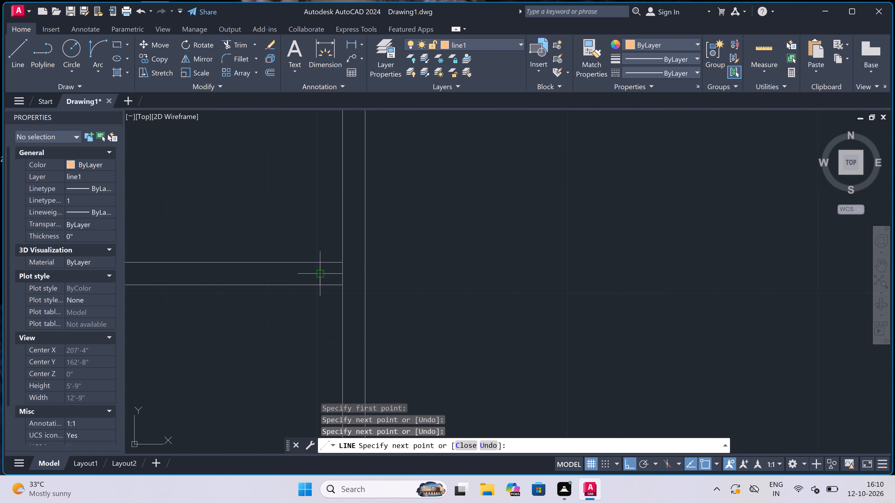
type("2\"")
key("space")
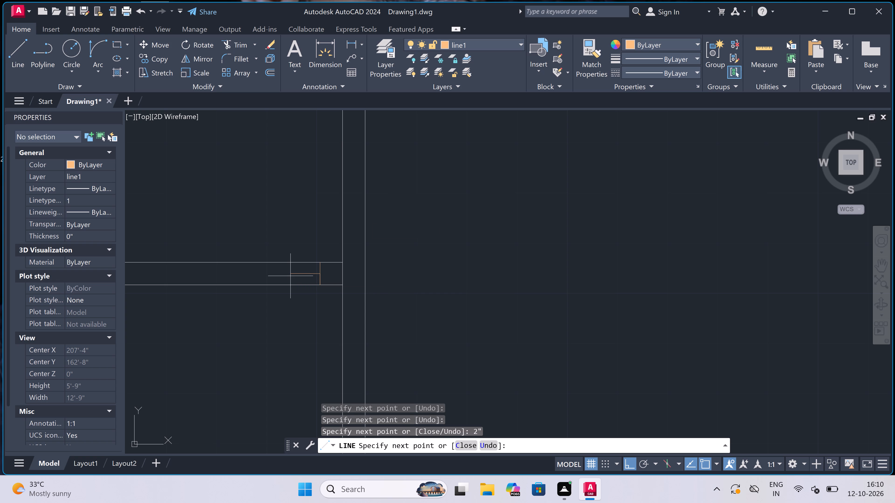
type("2'")
key("space")
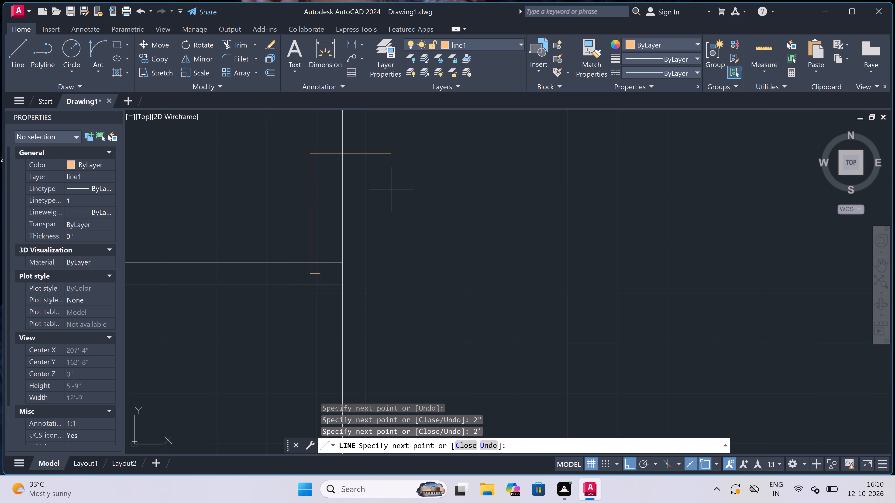
key("Escape")
Draw the west door jamb line across the same partition, with a 2" stub from its midpoint eastward.
key("space")
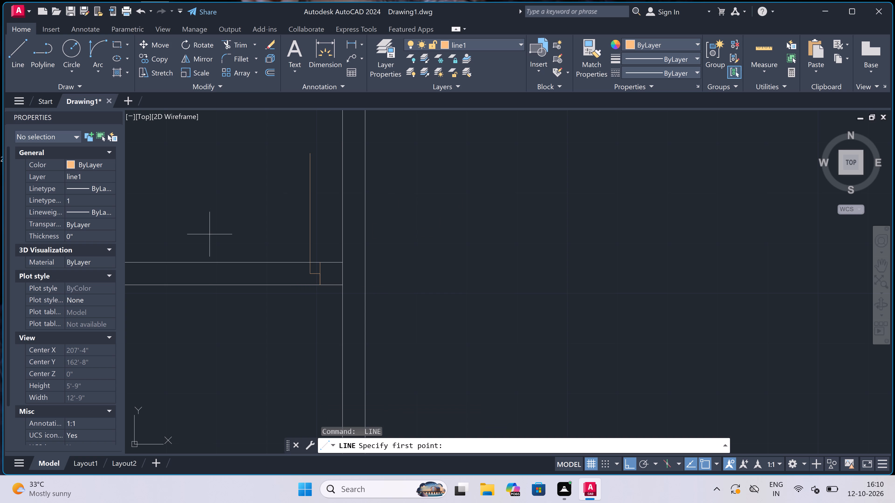
left_click(225, 261)
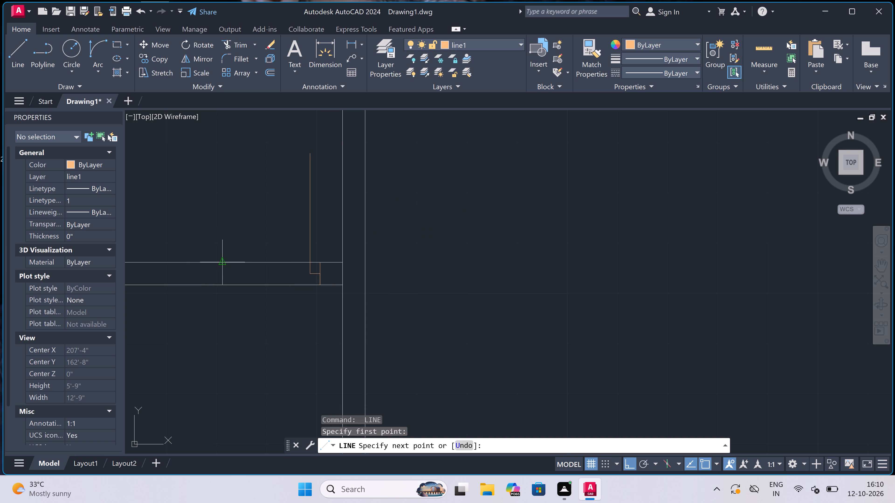
key("Escape")
scroll(214, 267, "up", 2)
key("space")
left_click_drag(217, 256, 217, 280)
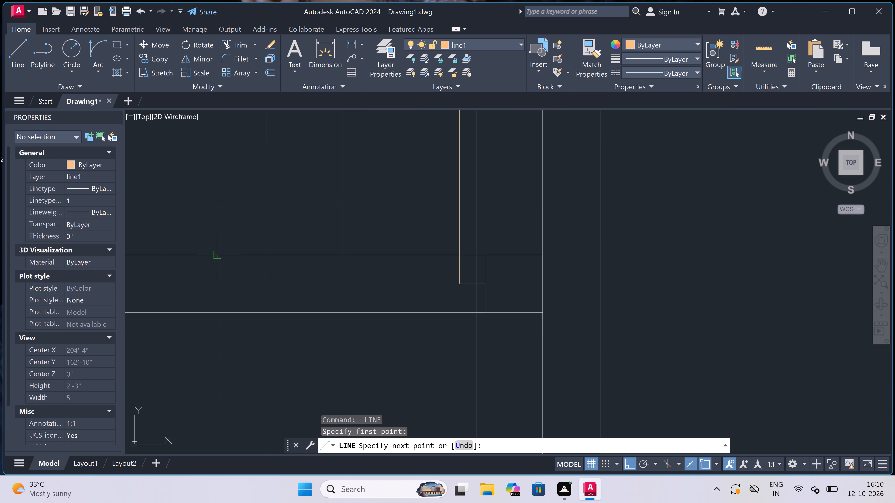
left_click_drag(217, 280, 208, 321)
left_click(211, 311)
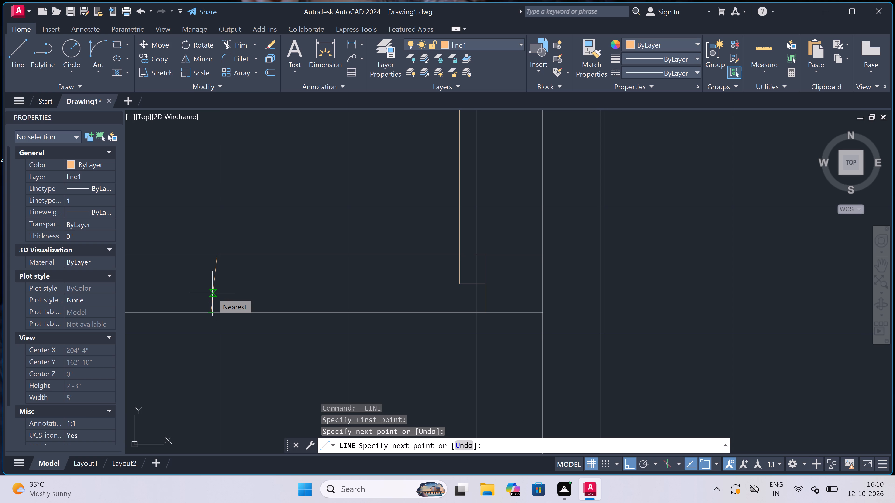
key("ctrl+z")
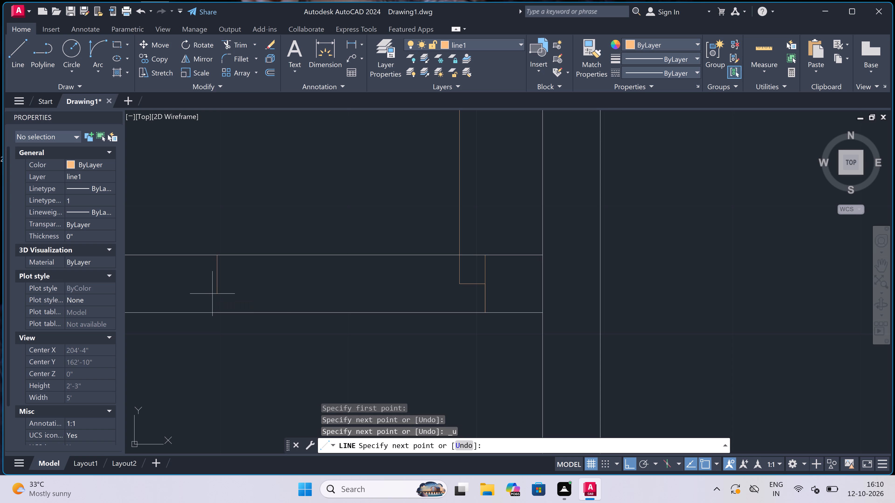
left_click(215, 311)
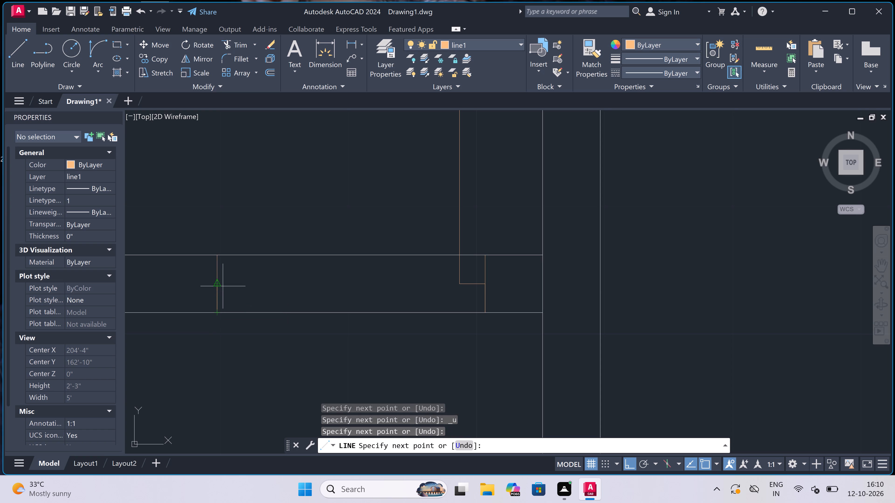
left_click_drag(223, 285, 226, 285)
type("2\"")
key("space")
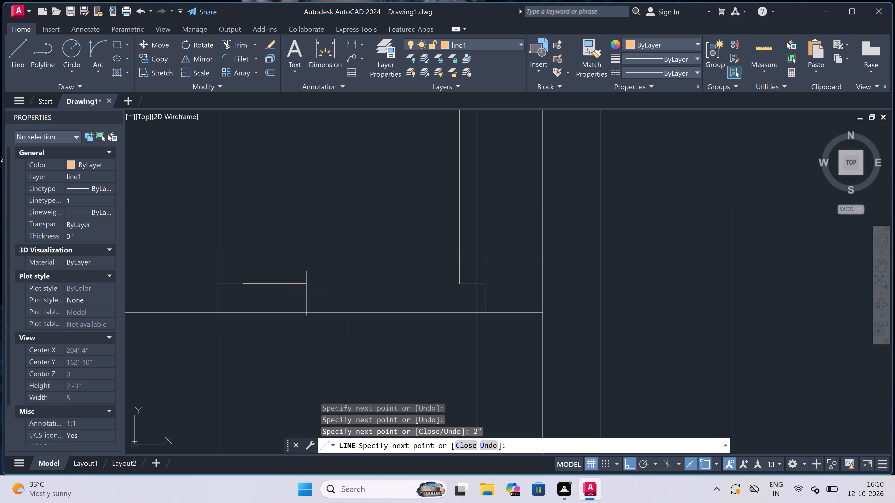
key("Escape")
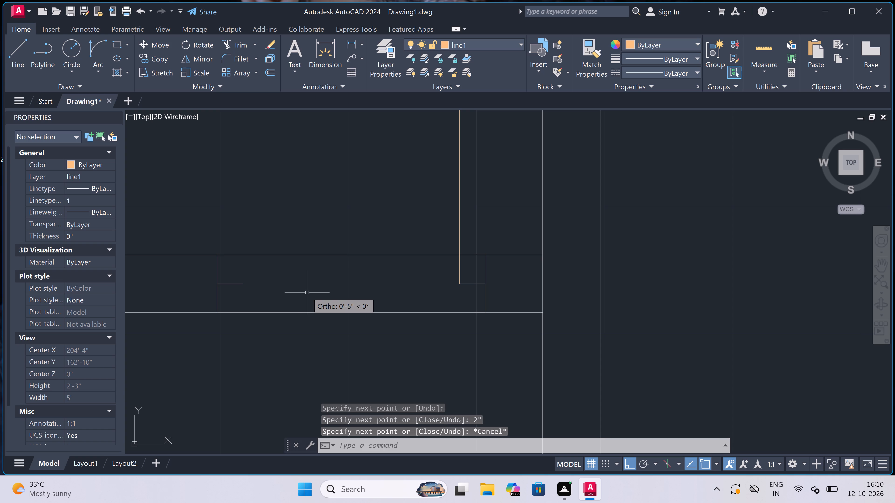
Draw the door swing arc from the north end of the leaf to the west jamb's stub.
scroll(322, 292, "down", 3)
scroll(325, 284, "up", 1)
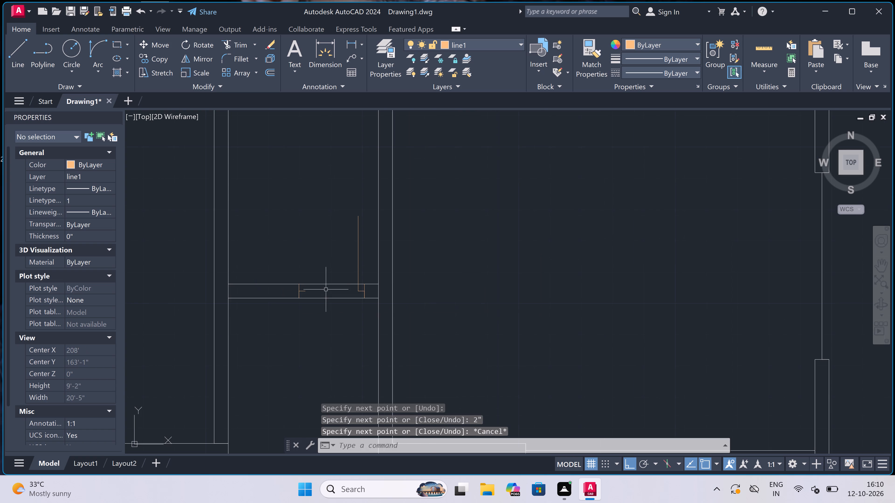
left_click(93, 46)
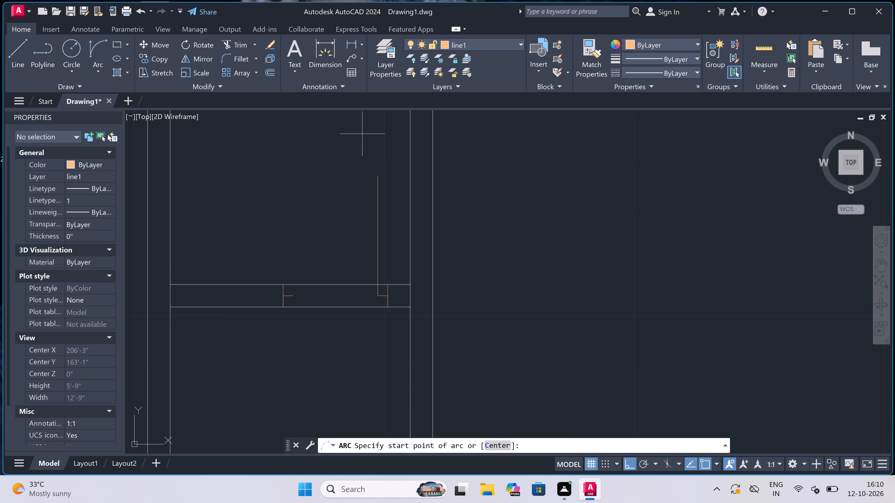
left_click_drag(379, 178, 380, 184)
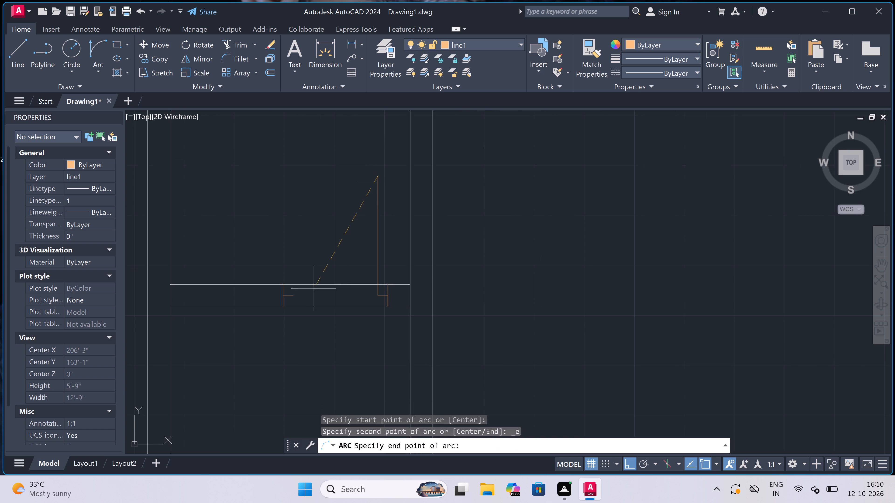
left_click_drag(292, 295, 290, 289)
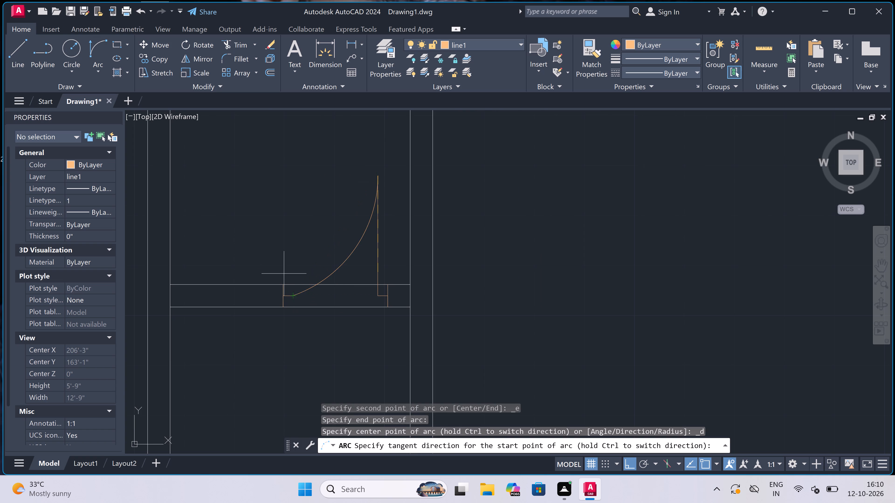
left_click(261, 240)
Trim both partition face lines across this door opening and the wall line segments at the partition's west and east junctions.
key("t")
key("r")
key("space")
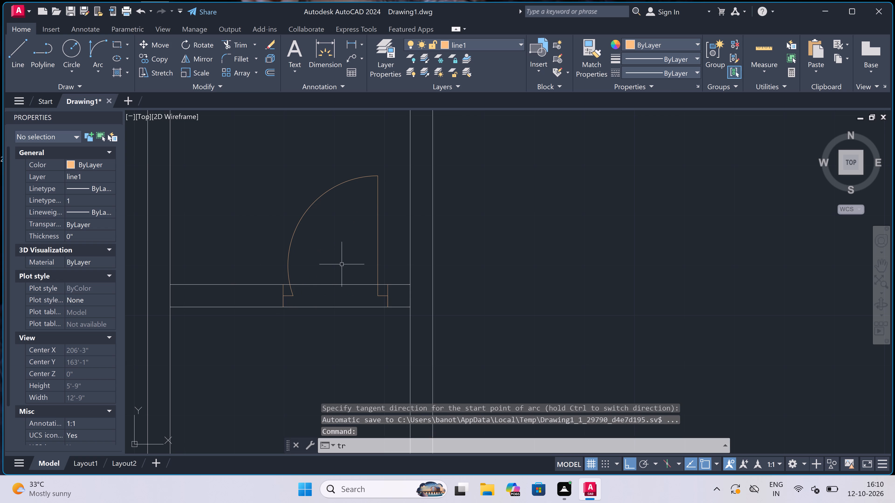
left_click(342, 264)
left_click(341, 341)
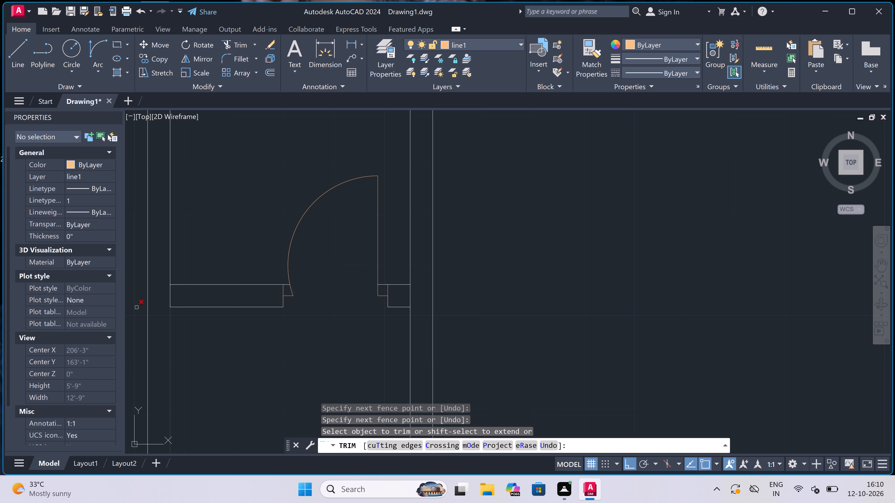
left_click(175, 293)
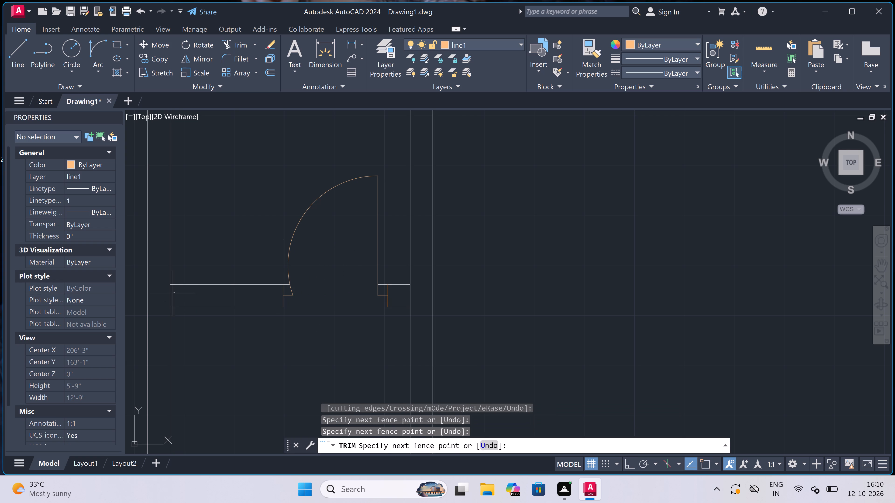
left_click(165, 296)
left_click(419, 292)
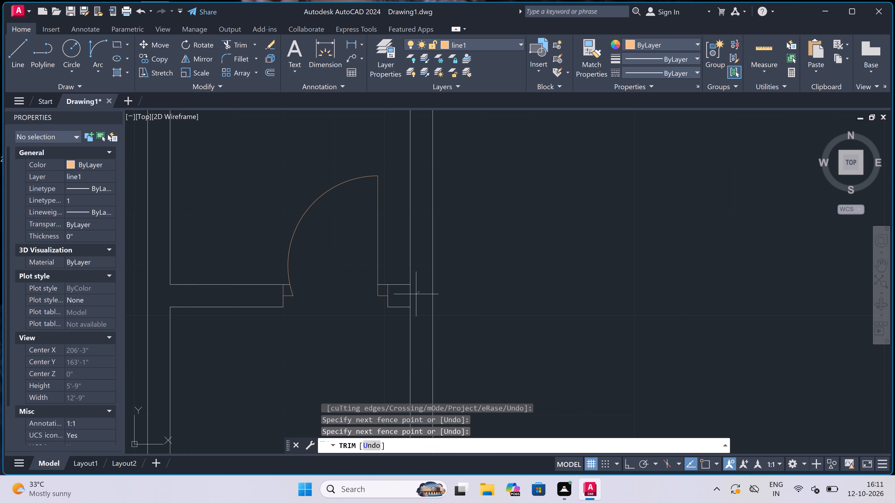
left_click(409, 298)
key("Escape")
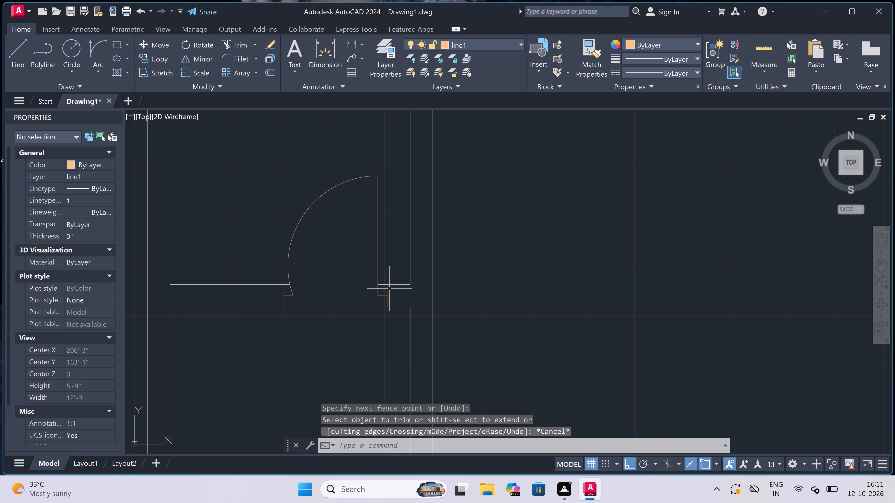
Across the matching short partition in the southeast unit, draw the west door jamb with a 2" stub eastward and a 2' leaf northward.
scroll(389, 289, "down", 5)
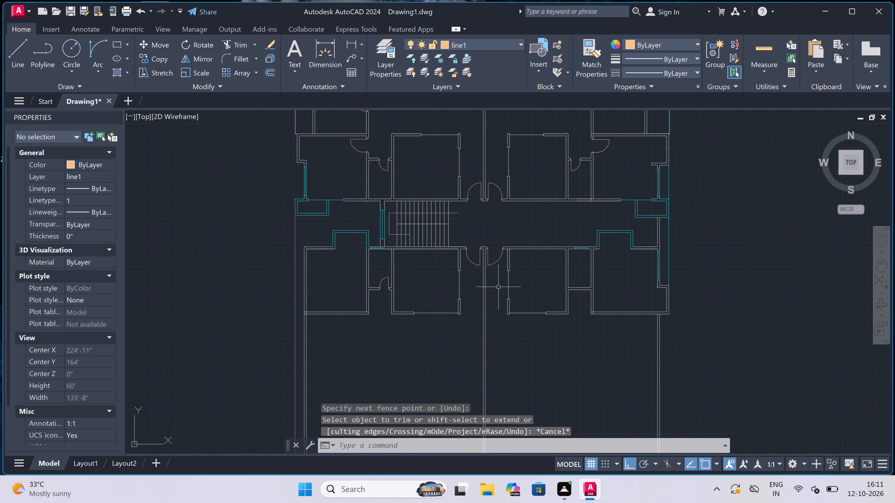
scroll(617, 282, "up", 2)
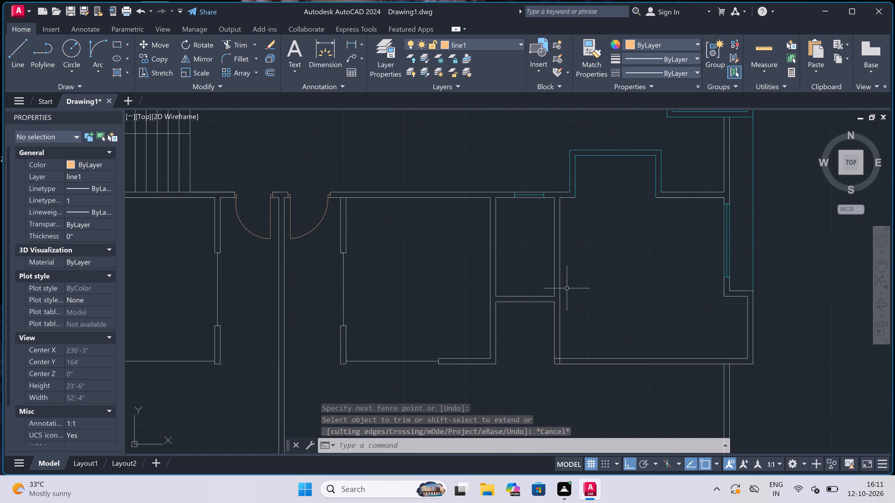
key("l")
key("space")
scroll(510, 299, "up", 1)
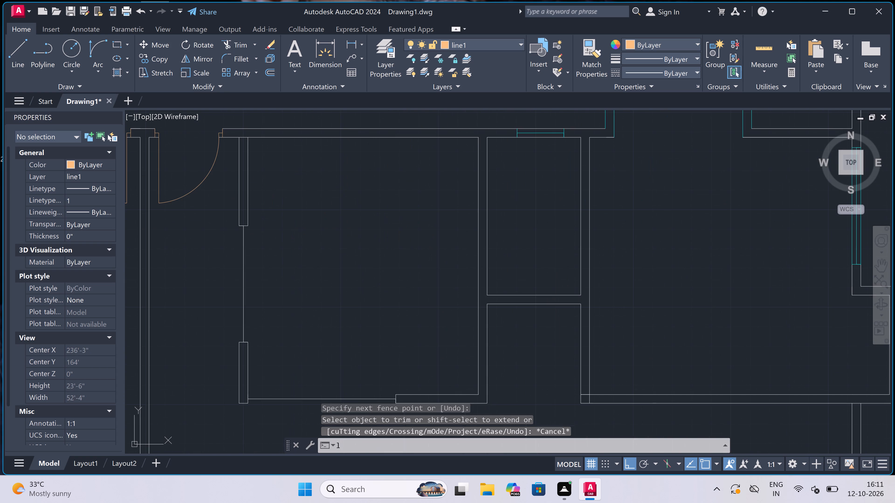
scroll(502, 298, "up", 1)
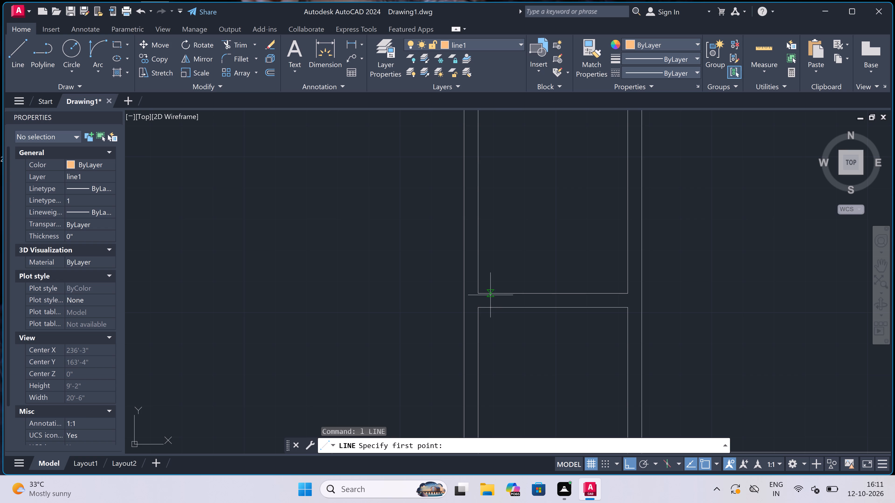
scroll(490, 295, "up", 2)
left_click(496, 292)
left_click(496, 330)
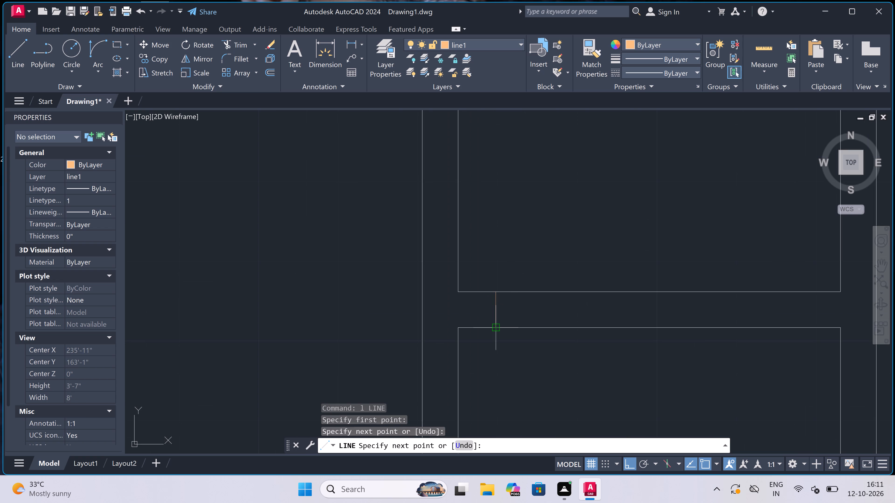
left_click(500, 311)
type("2\"")
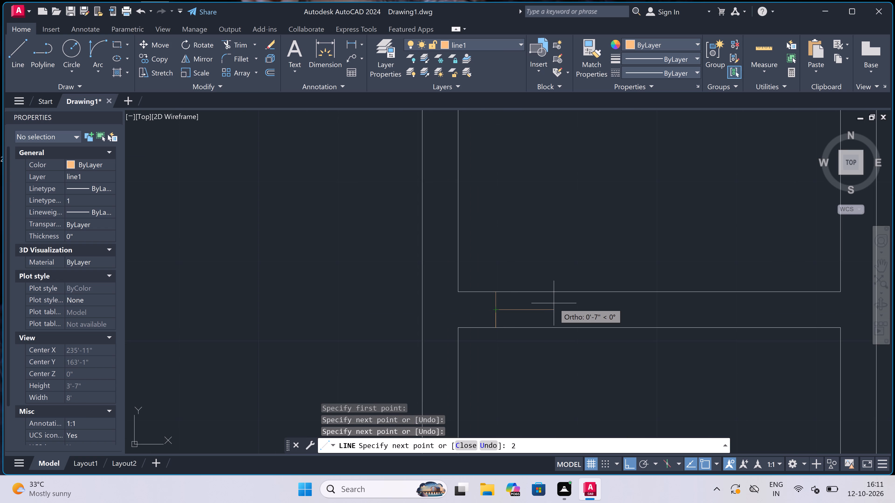
key("space")
type("2'")
key("space")
key("Escape")
Draw the east door jamb line across the same southeast partition, with a 2" stub from its midpoint westward.
key("space")
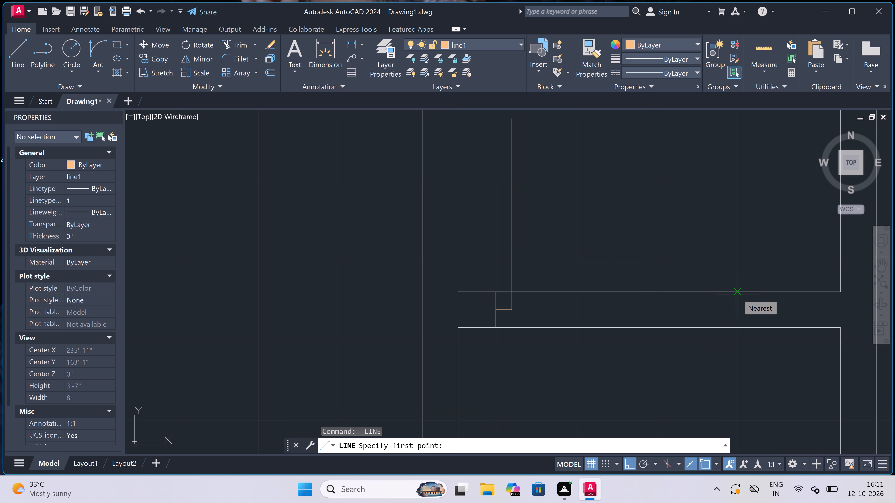
scroll(738, 294, "down", 1)
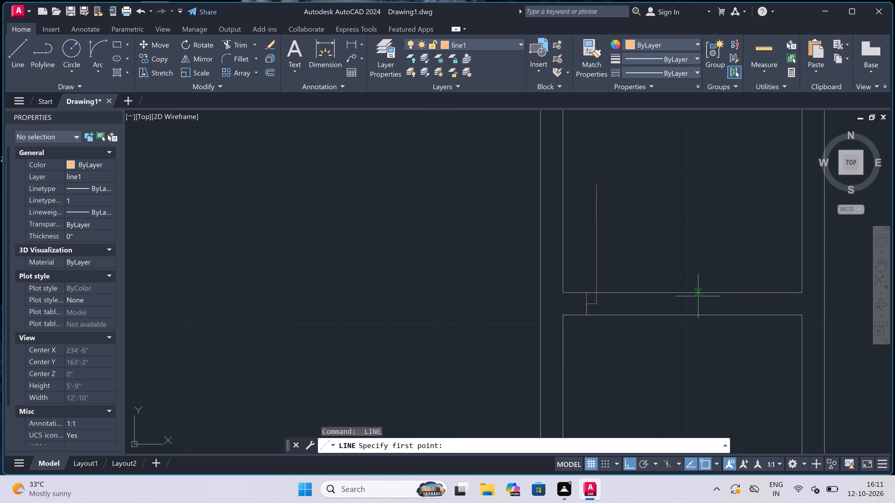
left_click(695, 293)
left_click(698, 313)
scroll(697, 304, "up", 1)
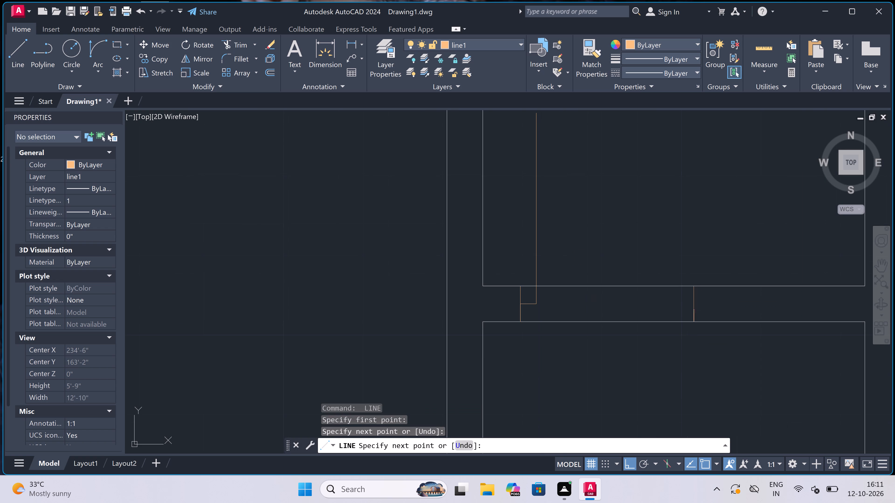
left_click(692, 301)
key("2")
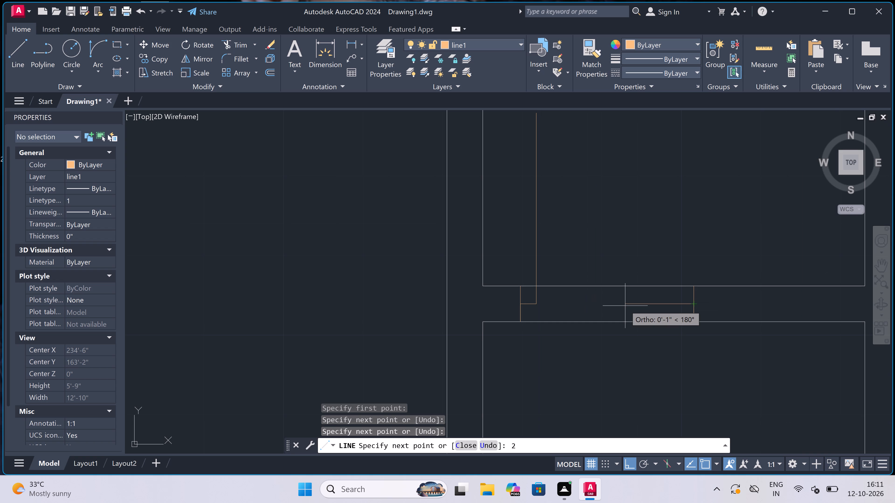
type("\"")
key("space")
key("Escape")
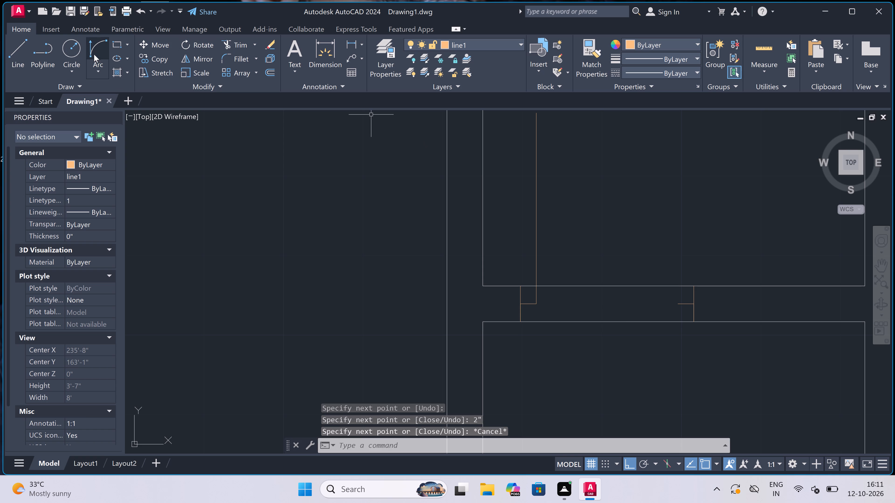
Draw the door swing arc from the north end of the leaf to the east jamb's stub.
left_click(96, 47)
scroll(684, 349, "down", 1)
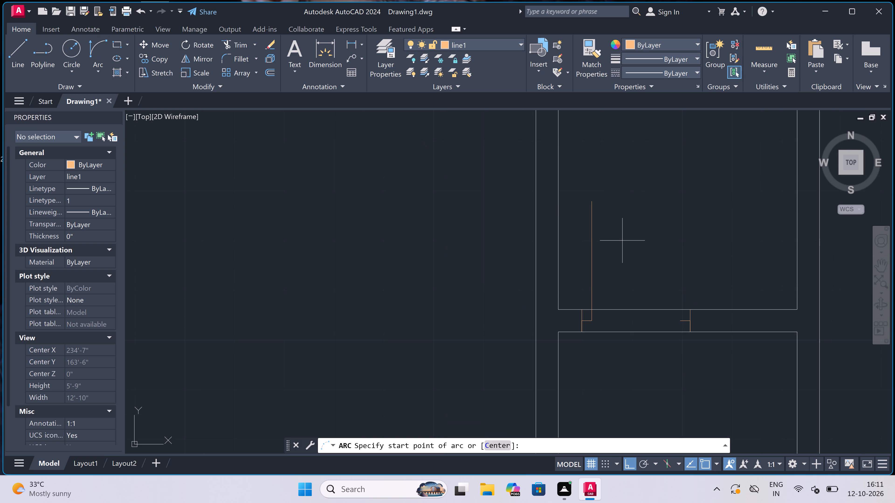
left_click_drag(591, 201, 594, 204)
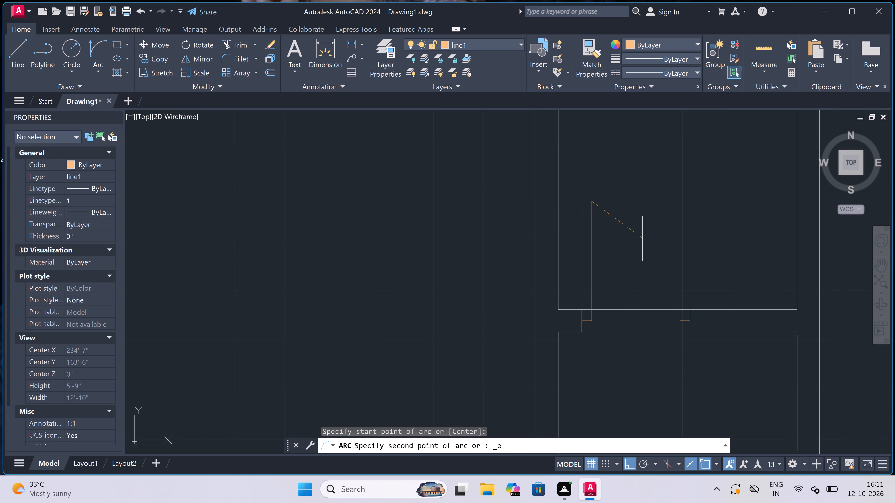
scroll(690, 326, "up", 3)
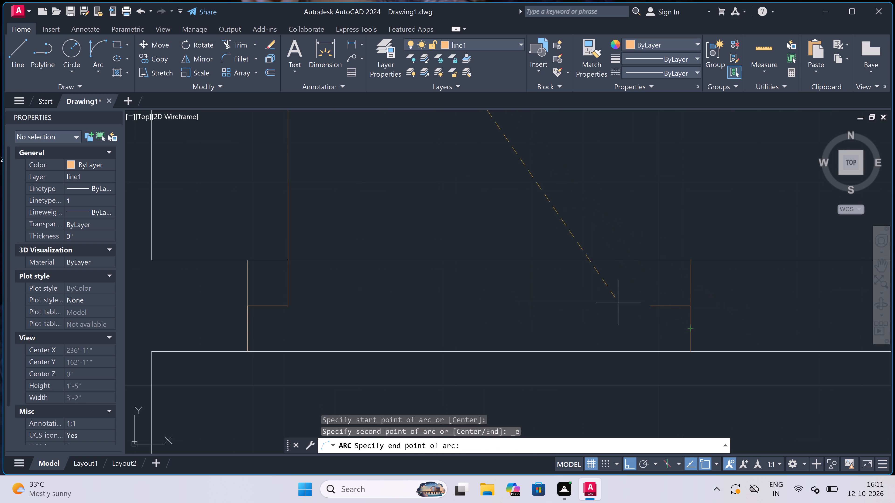
left_click(649, 304)
scroll(649, 304, "down", 2)
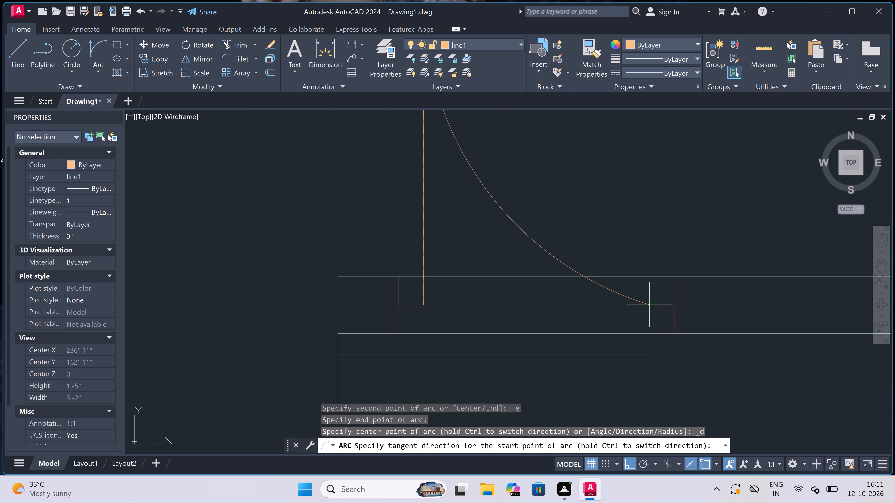
scroll(649, 304, "down", 1)
left_click(678, 231)
Trim both face lines of the southeast partition across the new door opening.
key("t")
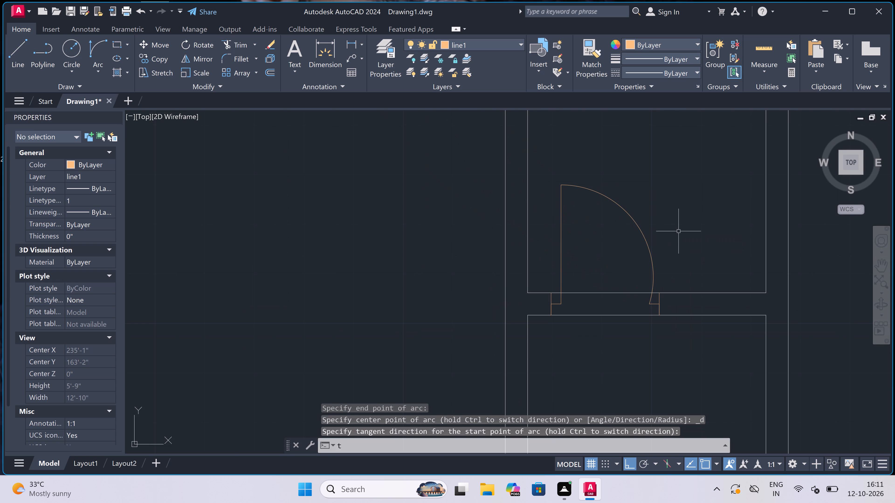
key("r")
key("space")
left_click(615, 279)
left_click_drag(615, 334, 617, 330)
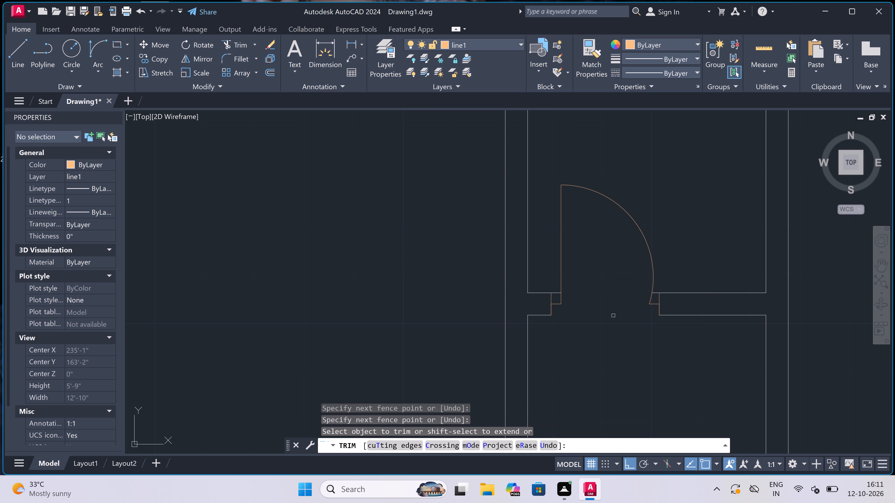
scroll(598, 295, "down", 4)
key("Escape")
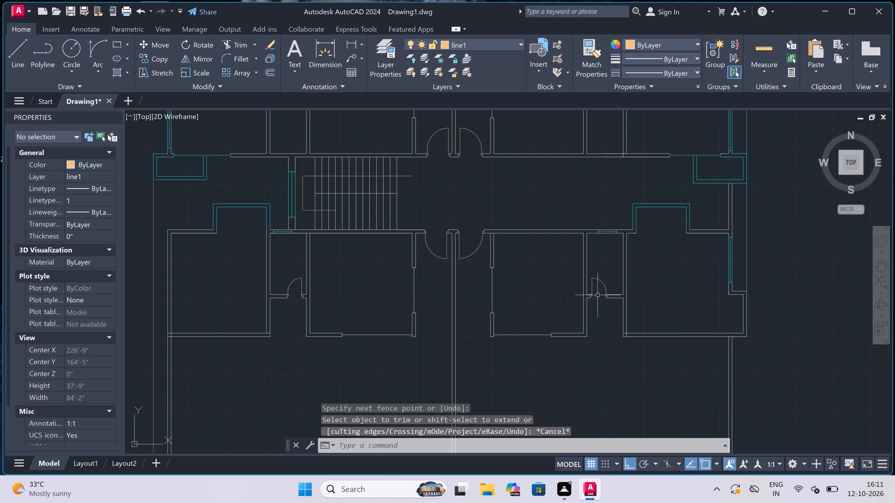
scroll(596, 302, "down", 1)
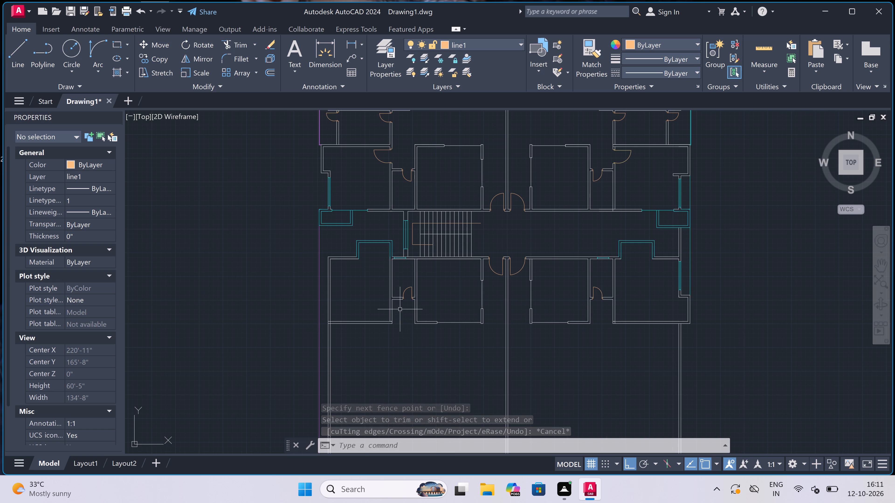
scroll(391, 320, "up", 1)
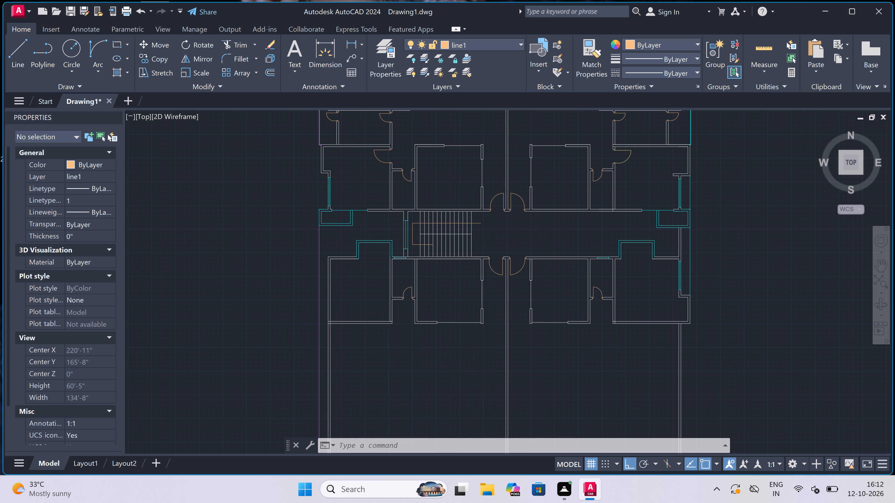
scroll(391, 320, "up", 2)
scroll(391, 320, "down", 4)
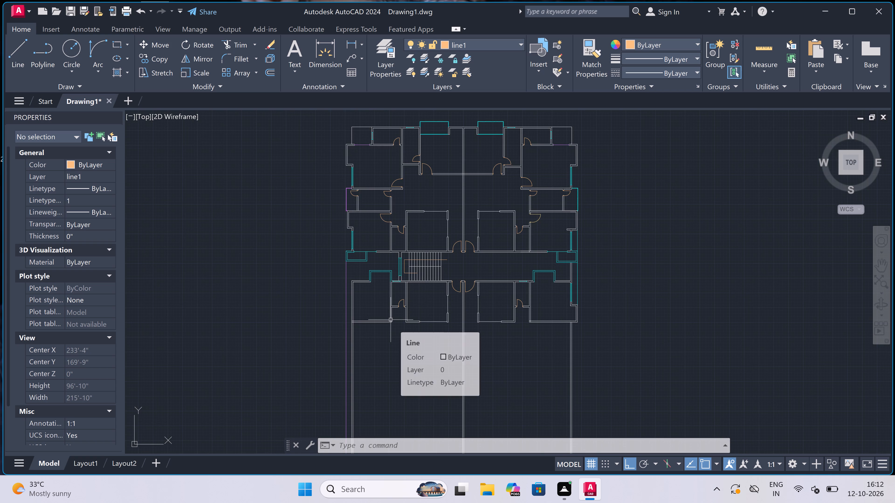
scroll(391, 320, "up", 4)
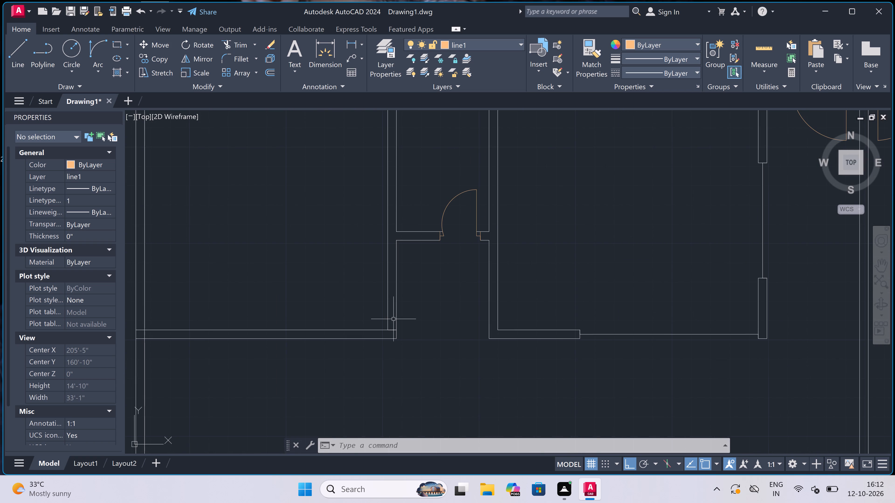